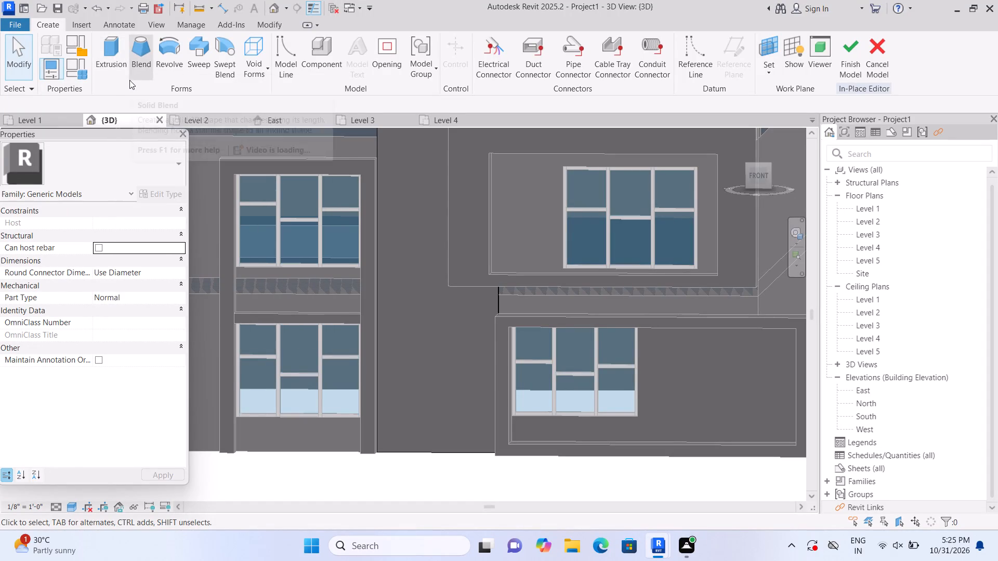
Extrude a rectangle about 16'-6" by 1'-10" on the 9" front wall strip between the lower and upper window frames.
{"action": "left_click", "coordinate": [114, 75]}
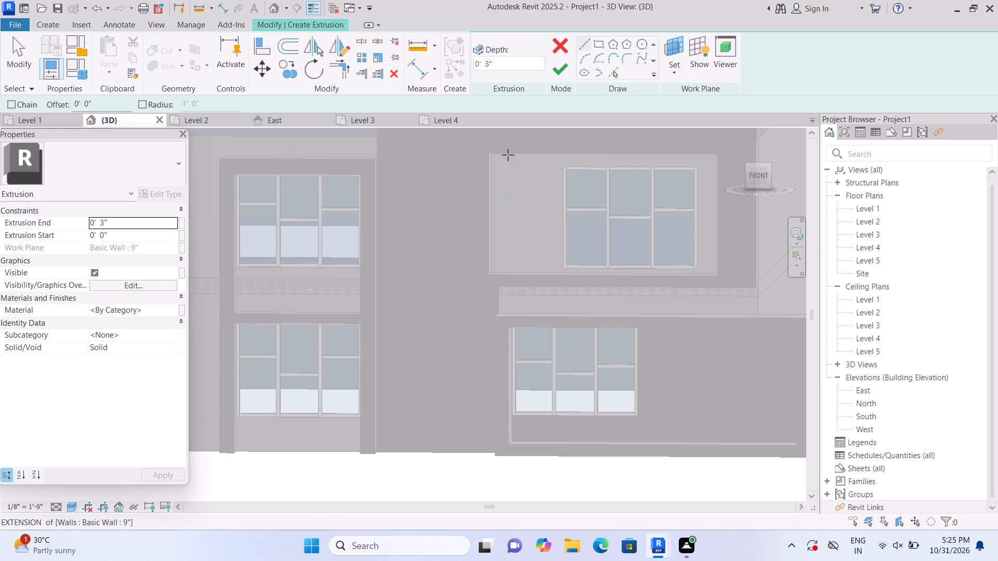
{"action": "left_click", "coordinate": [669, 75]}
{"action": "left_click", "coordinate": [678, 118]}
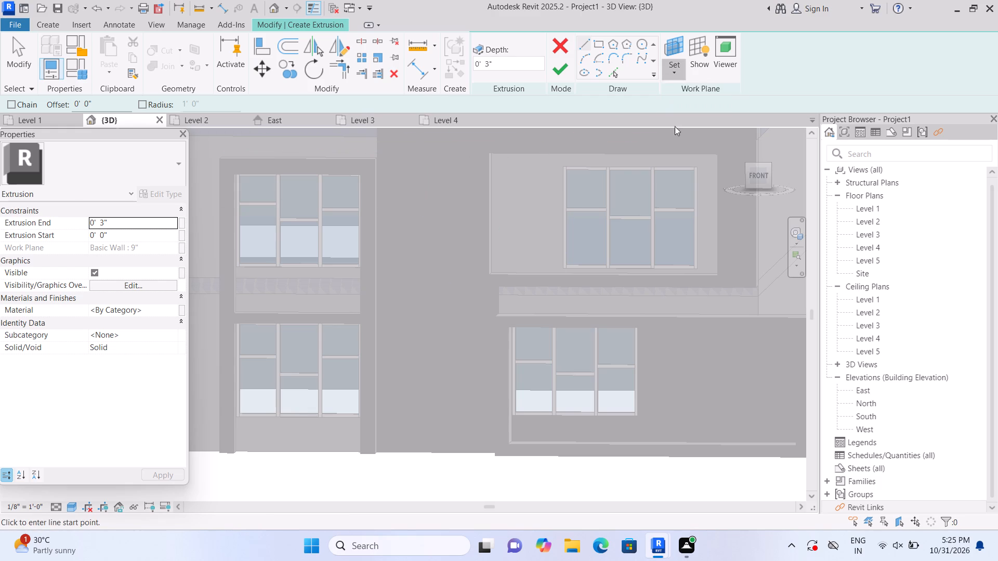
{"action": "left_click", "coordinate": [601, 302]}
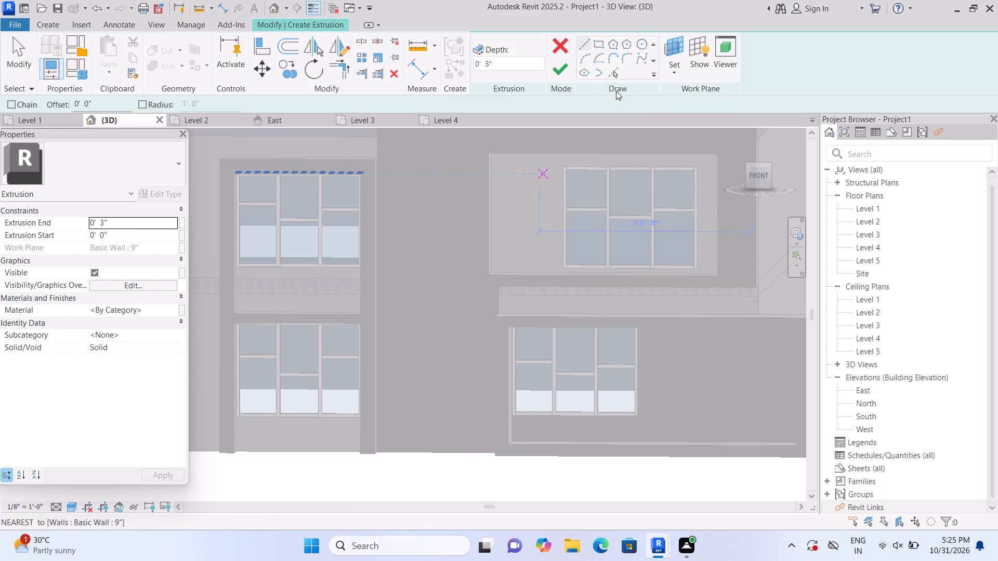
{"action": "left_click", "coordinate": [597, 44]}
{"action": "scroll", "coordinate": [517, 332], "scroll_direction": "up", "scroll_amount": 4}
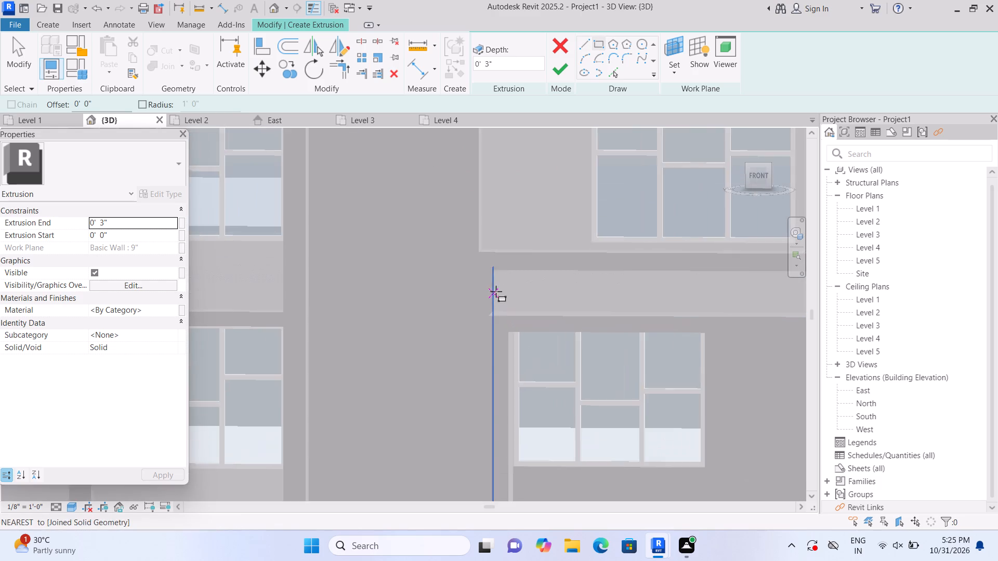
{"action": "scroll", "coordinate": [496, 291], "scroll_direction": "up", "scroll_amount": 1}
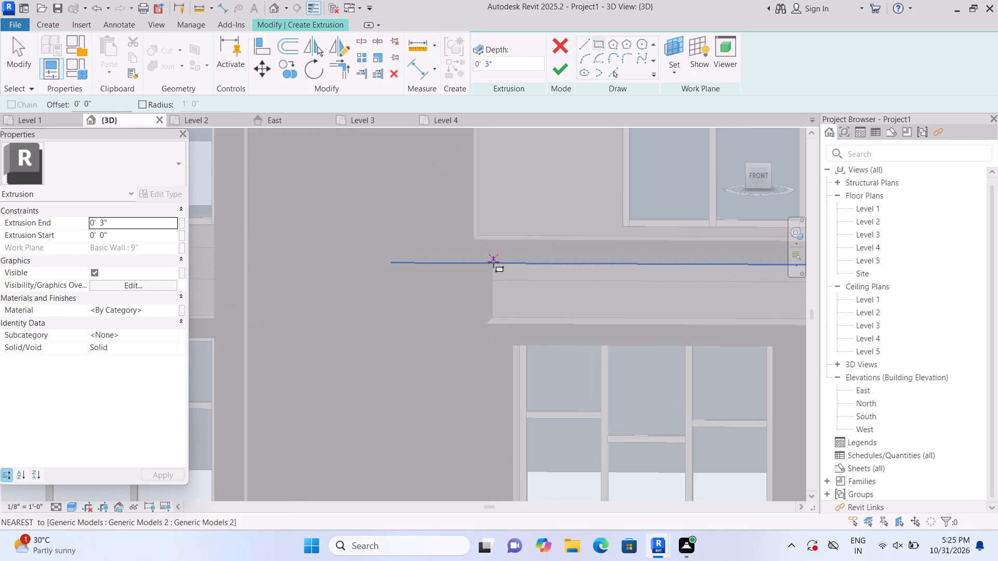
{"action": "left_click", "coordinate": [493, 316]}
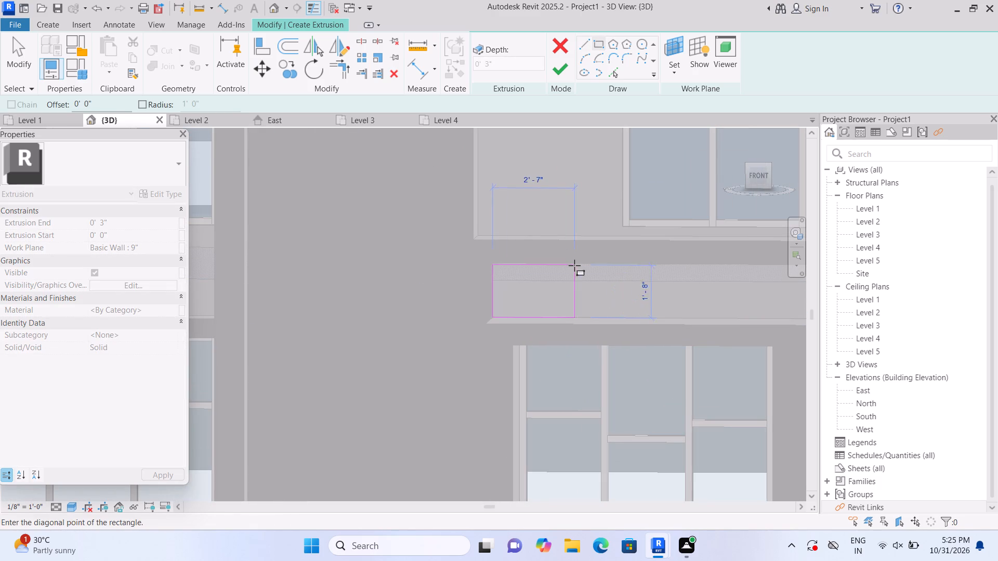
{"action": "middle_click_drag", "start_coordinate": [615, 273], "coordinate": [402, 260]}
{"action": "middle_click_drag", "start_coordinate": [703, 255], "coordinate": [504, 278]}
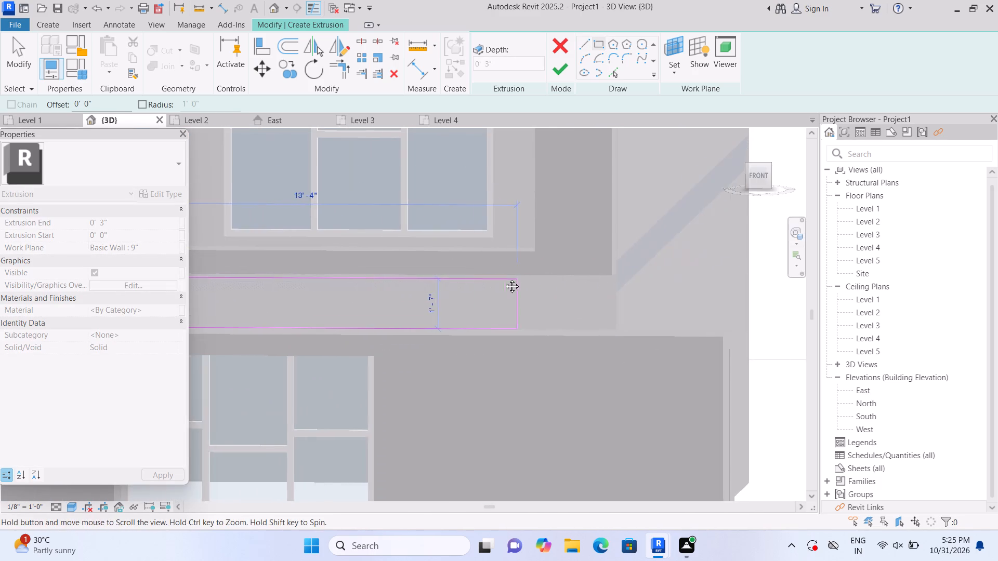
{"action": "middle_click_drag", "start_coordinate": [504, 278], "coordinate": [500, 279]}
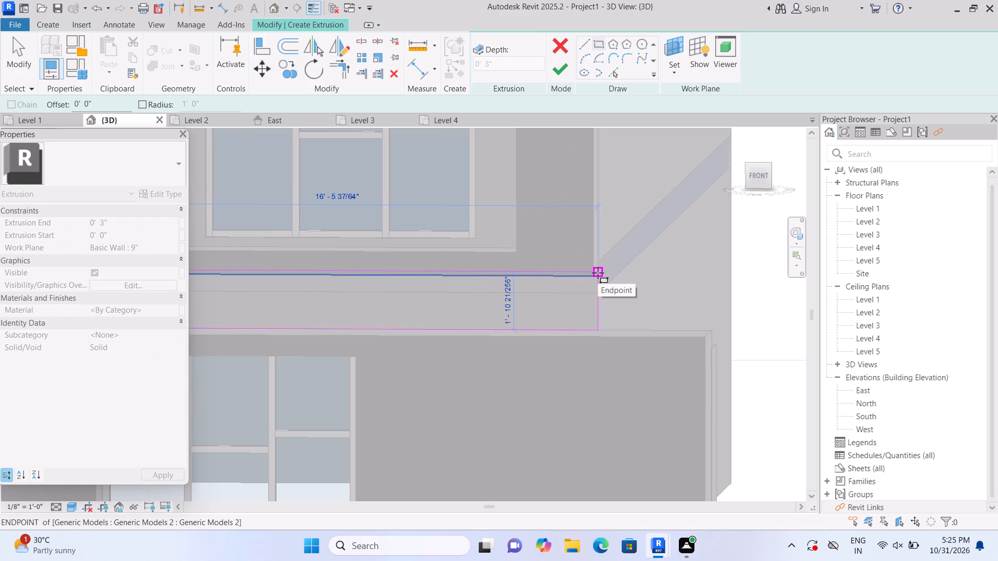
{"action": "left_click", "coordinate": [598, 273]}
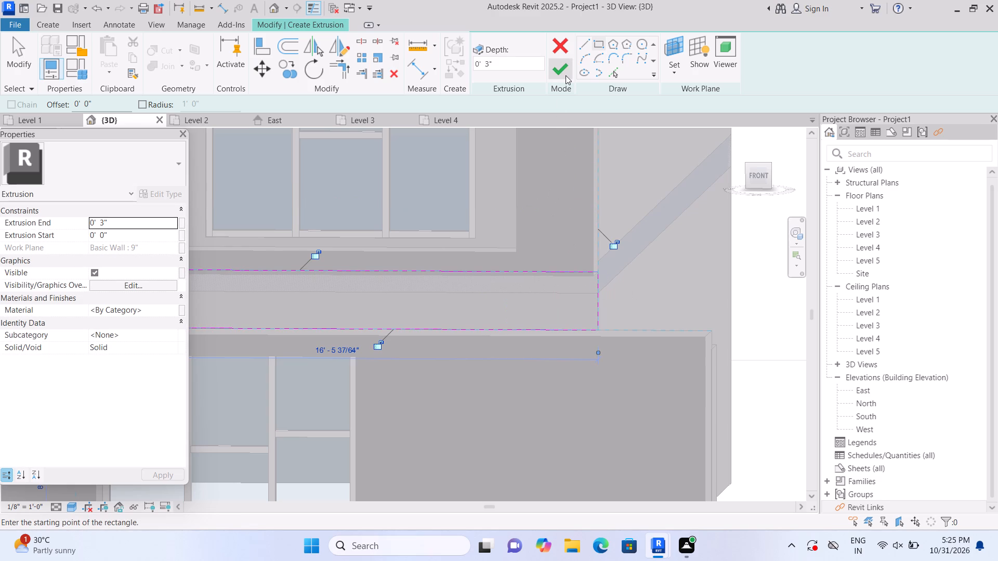
{"action": "left_click", "coordinate": [566, 75]}
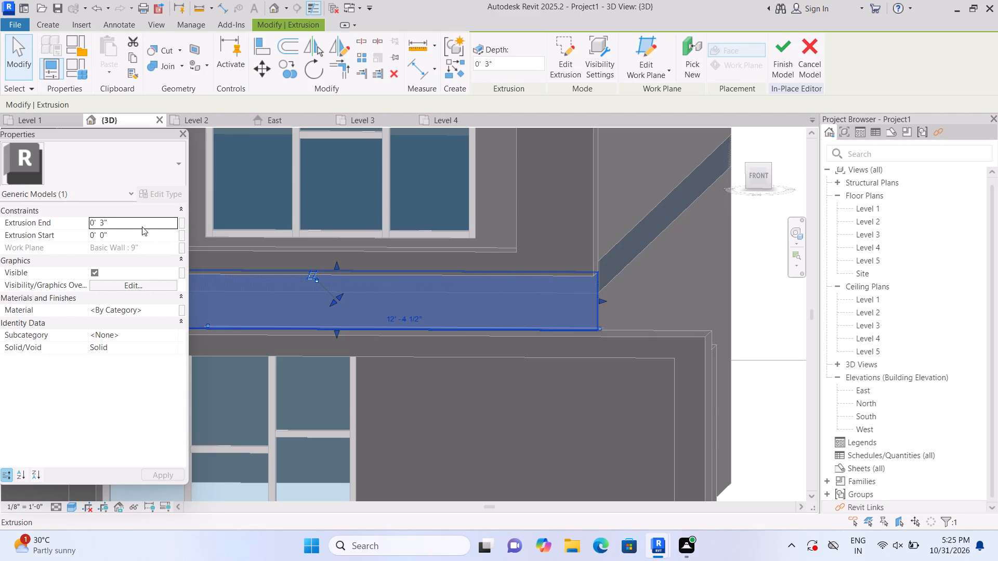
Set the strip panel's extrusion end to 2".
{"action": "left_click", "coordinate": [143, 222]}
{"action": "key", "text": "BackSpace"}
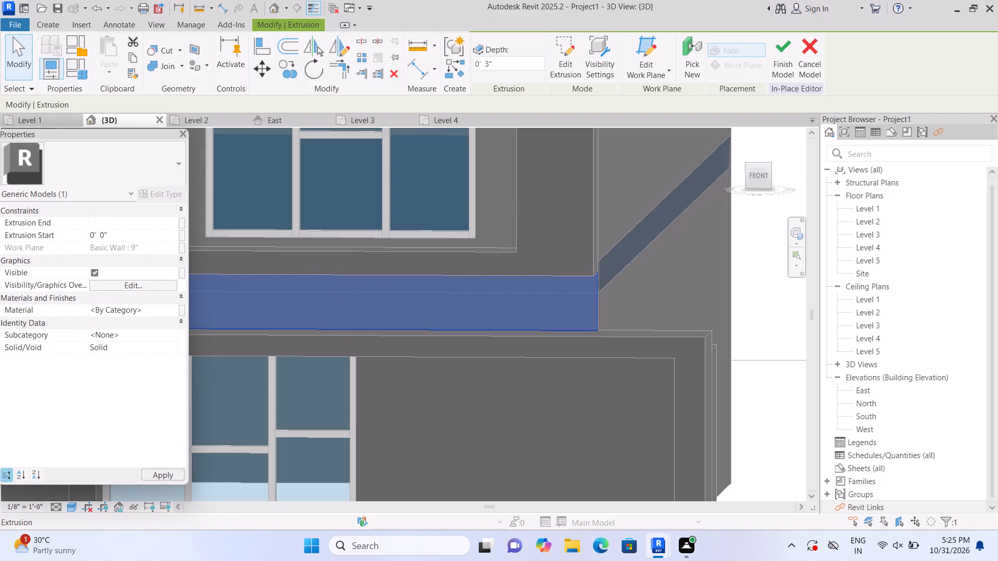
{"action": "type", "text": "2\""}
{"action": "key", "text": "Return"}
{"action": "left_click", "coordinate": [765, 298]}
Join the new strip panel between the window frames with the adjoining joined panel on the front wall.
{"action": "scroll", "coordinate": [774, 301], "scroll_direction": "down", "scroll_amount": 3}
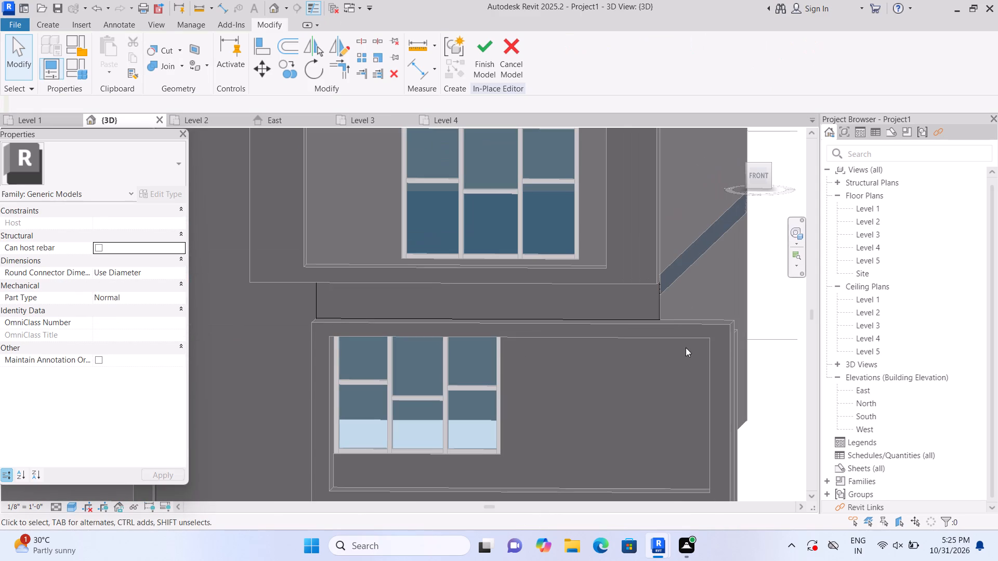
{"action": "left_click", "coordinate": [182, 65]}
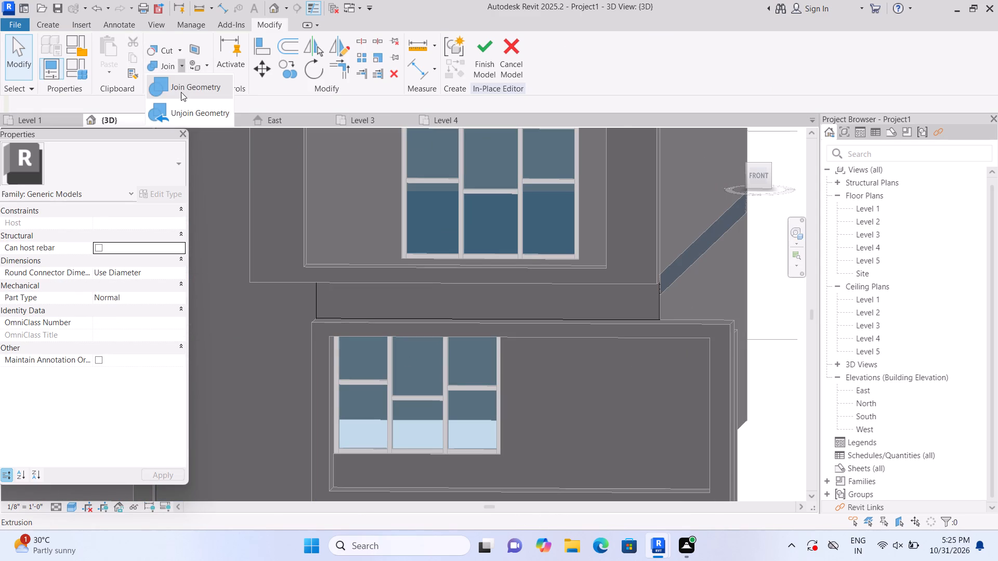
{"action": "left_click", "coordinate": [181, 92]}
{"action": "left_click", "coordinate": [412, 314]}
{"action": "double_click", "coordinate": [301, 340]}
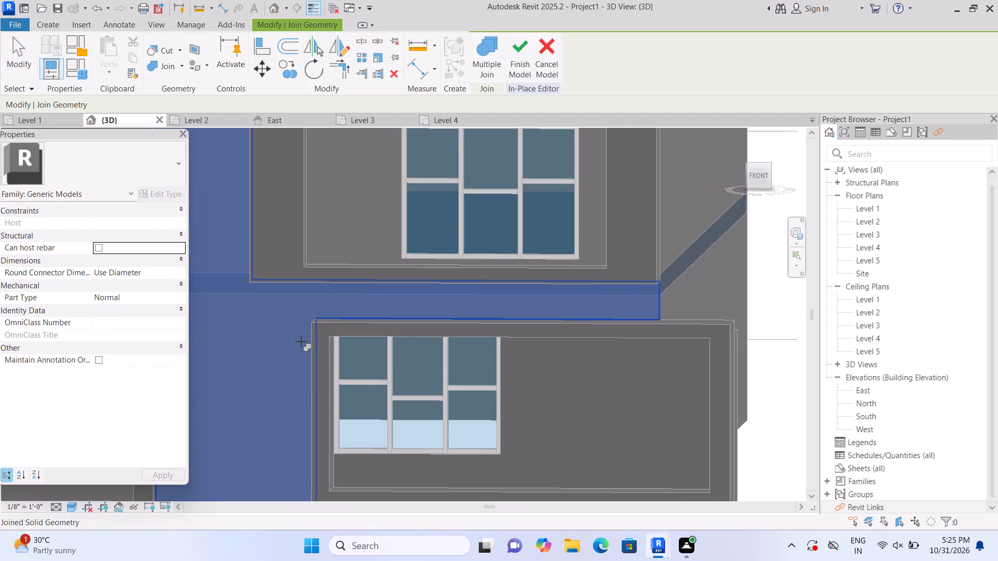
{"action": "scroll", "coordinate": [305, 386], "scroll_direction": "down", "scroll_amount": 4}
{"action": "key", "text": "Escape"}
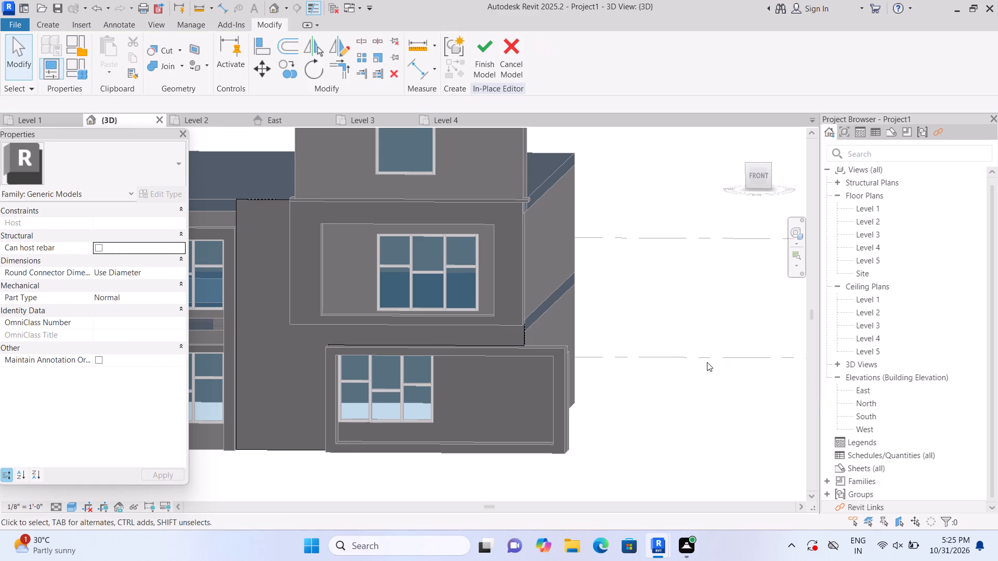
Inspect the strip panel between the window frames, particularly its end at the building's side corner.
{"action": "middle_click_drag", "start_coordinate": [711, 371], "coordinate": [815, 376]}
{"action": "scroll", "coordinate": [599, 382], "scroll_direction": "up", "scroll_amount": 3}
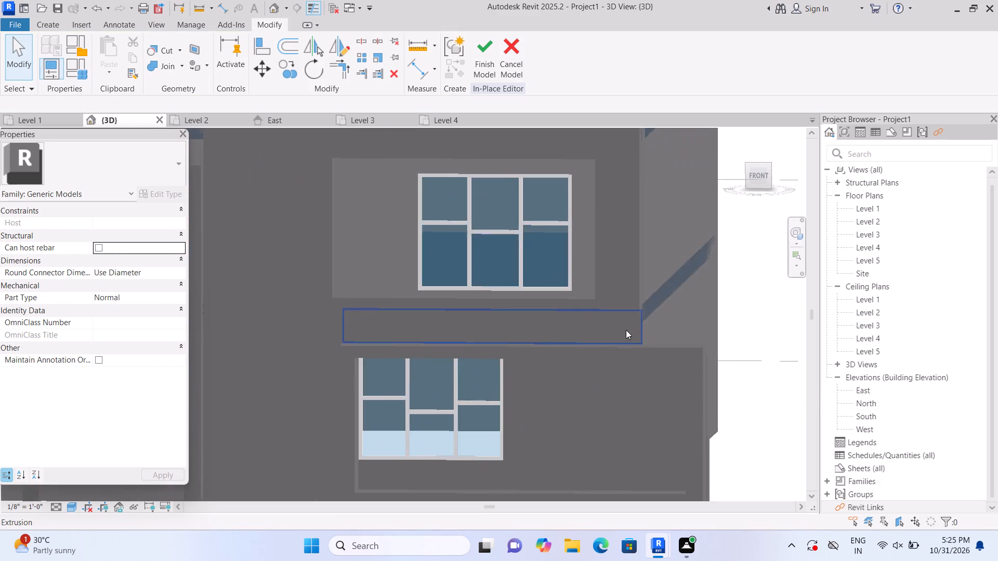
{"action": "scroll", "coordinate": [626, 330], "scroll_direction": "up", "scroll_amount": 9}
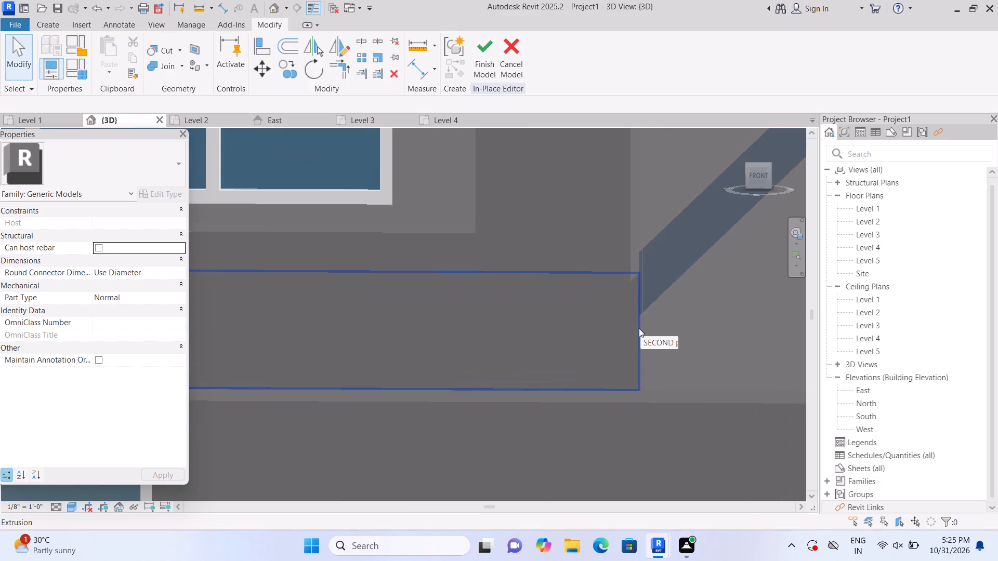
{"action": "left_click", "coordinate": [639, 328]}
{"action": "double_click", "coordinate": [667, 340]}
{"action": "scroll", "coordinate": [667, 340], "scroll_direction": "down", "scroll_amount": 4}
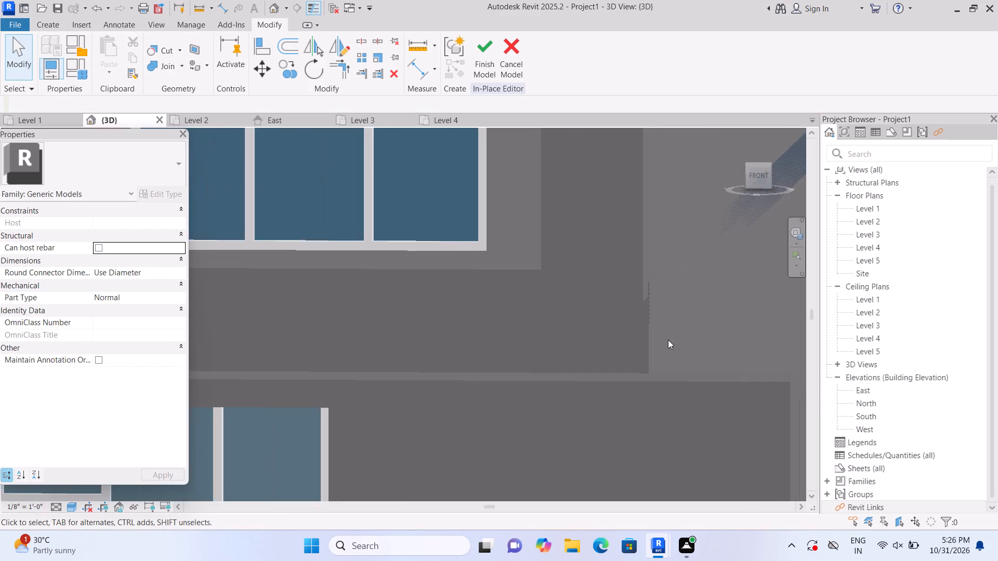
{"action": "scroll", "coordinate": [668, 340], "scroll_direction": "down", "scroll_amount": 5}
{"action": "scroll", "coordinate": [711, 344], "scroll_direction": "down", "scroll_amount": 2}
Extrude a rectangle on the 9" front wall above the tall window frame, from the balcony frame to the joined panel and up to the roof edge.
{"action": "middle_click_drag", "start_coordinate": [375, 439], "coordinate": [560, 436]}
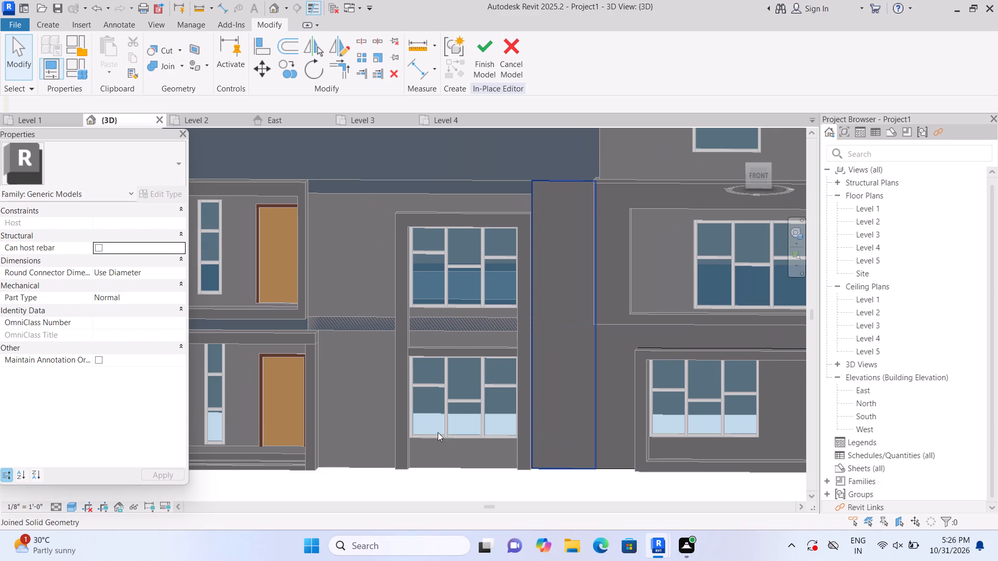
{"action": "middle_click_drag", "start_coordinate": [442, 437], "coordinate": [501, 451]}
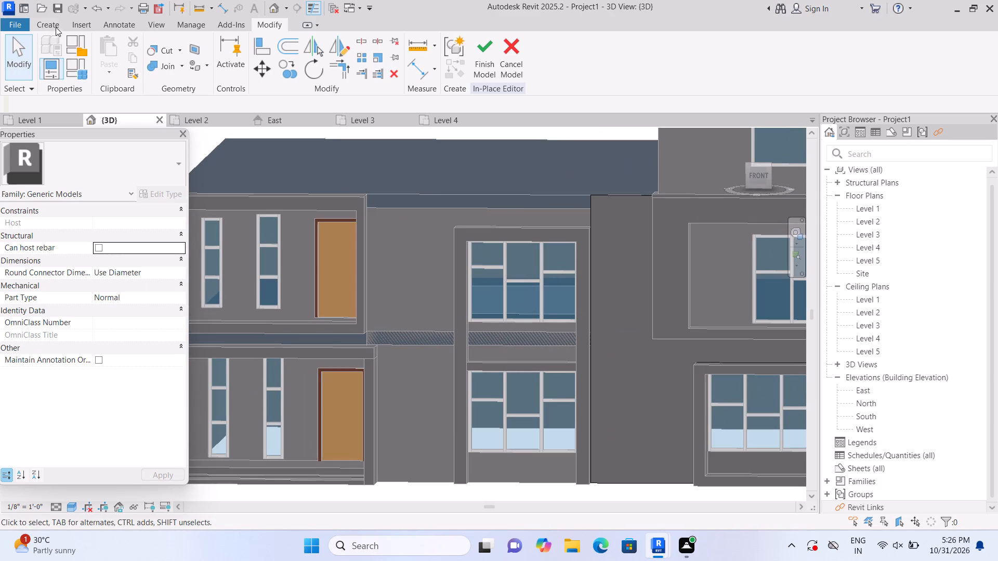
{"action": "left_click", "coordinate": [55, 27]}
{"action": "left_click", "coordinate": [117, 62]}
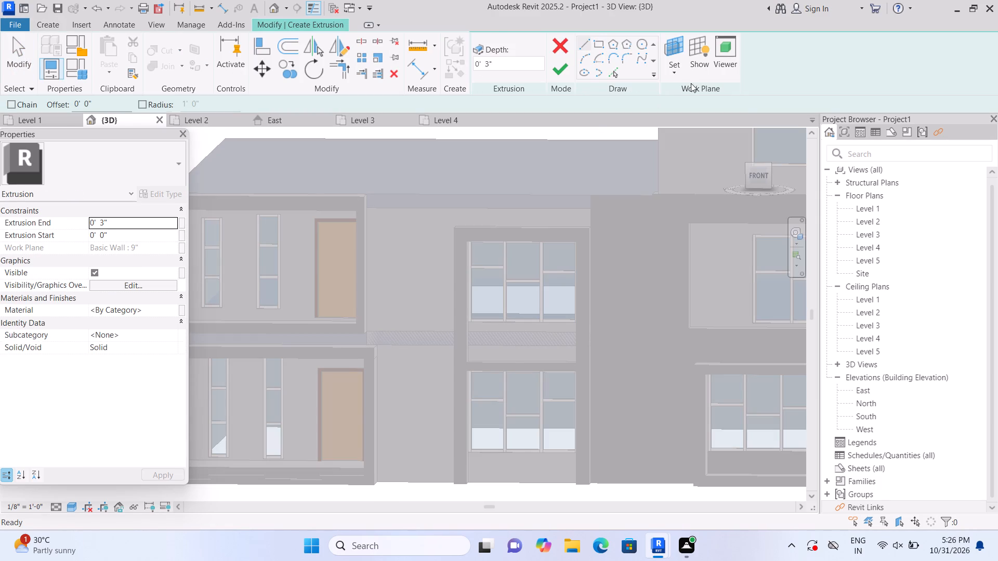
{"action": "left_click", "coordinate": [673, 73]}
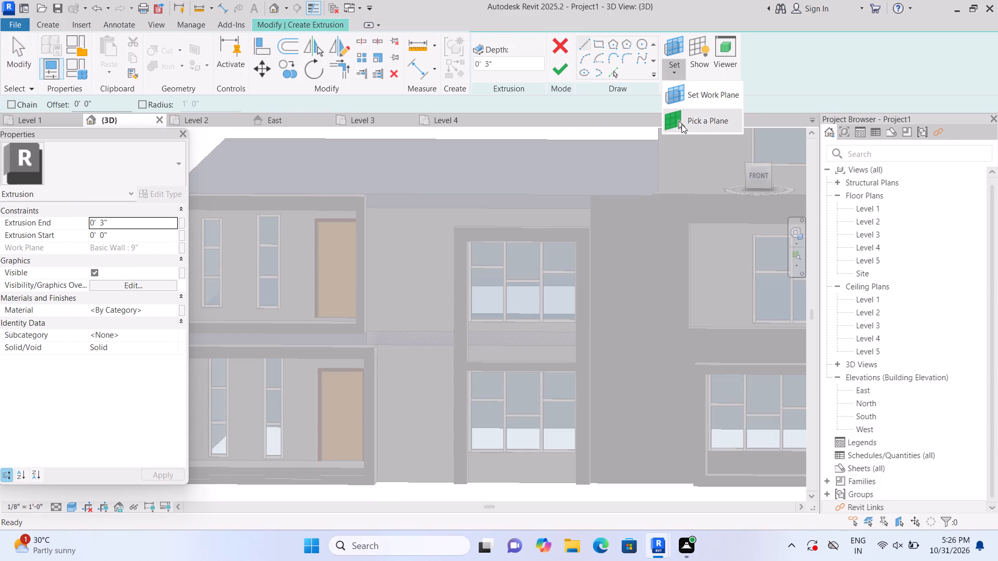
{"action": "left_click", "coordinate": [681, 124]}
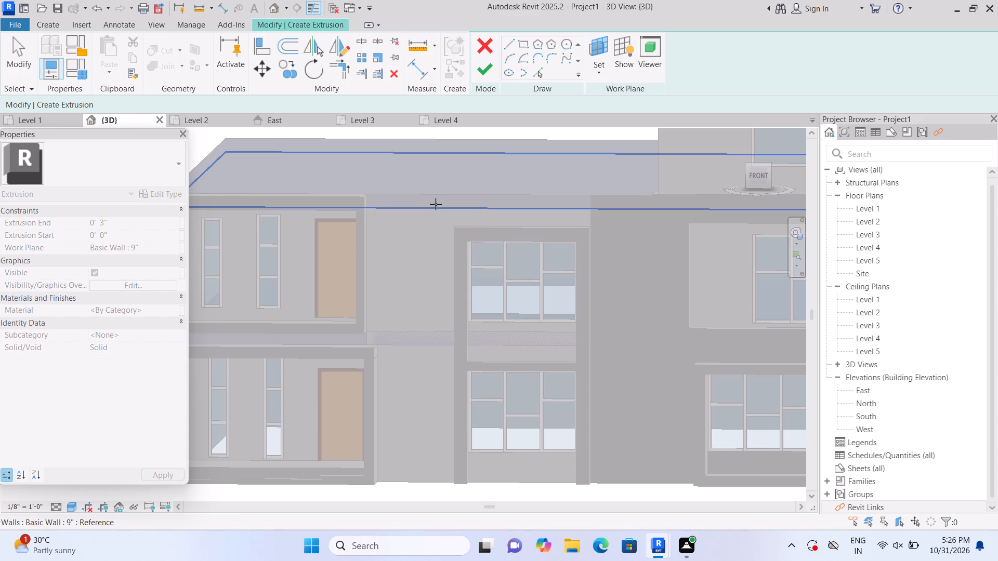
{"action": "scroll", "coordinate": [426, 260], "scroll_direction": "up", "scroll_amount": 1}
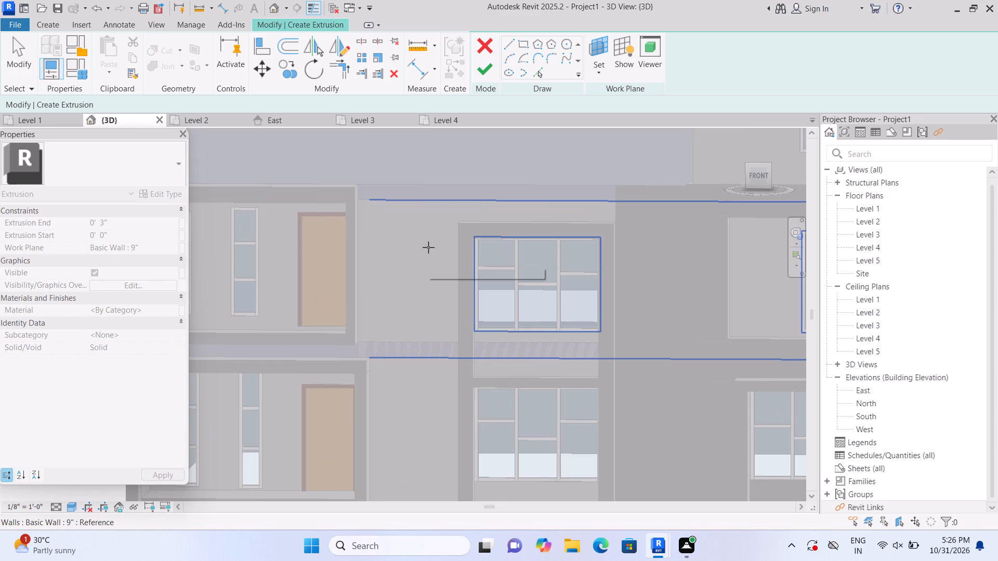
{"action": "left_click", "coordinate": [428, 247]}
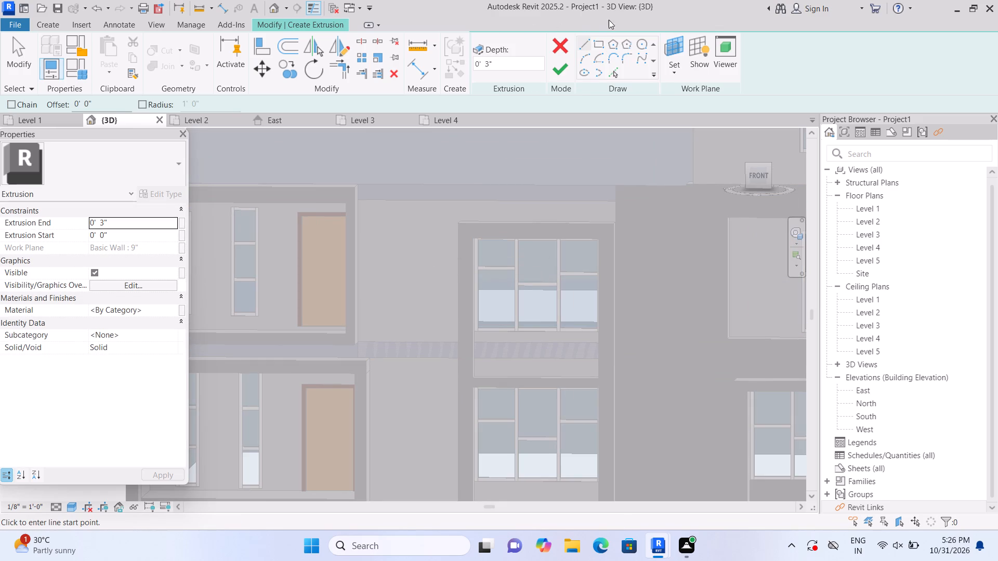
{"action": "left_click", "coordinate": [594, 43]}
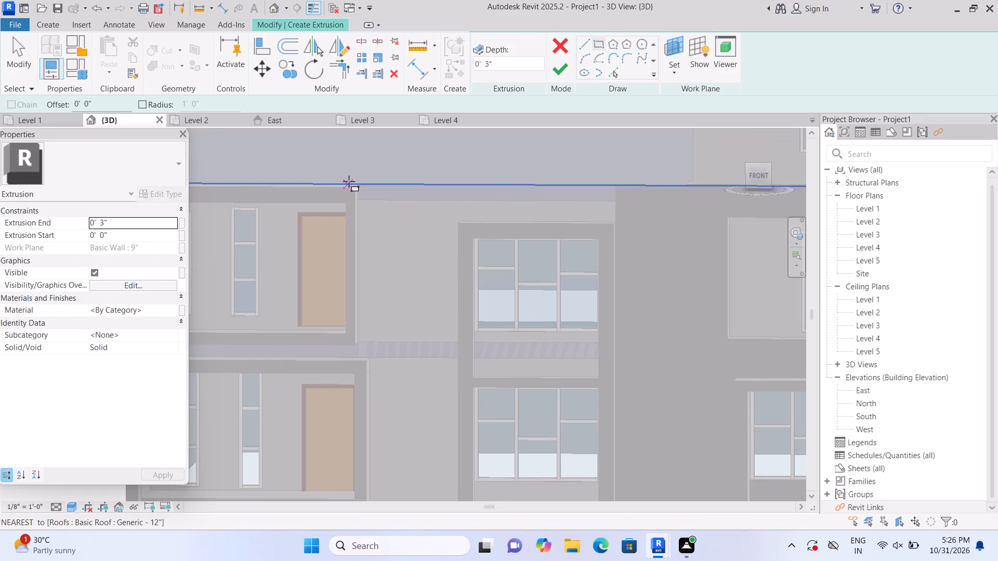
{"action": "left_click", "coordinate": [358, 183]}
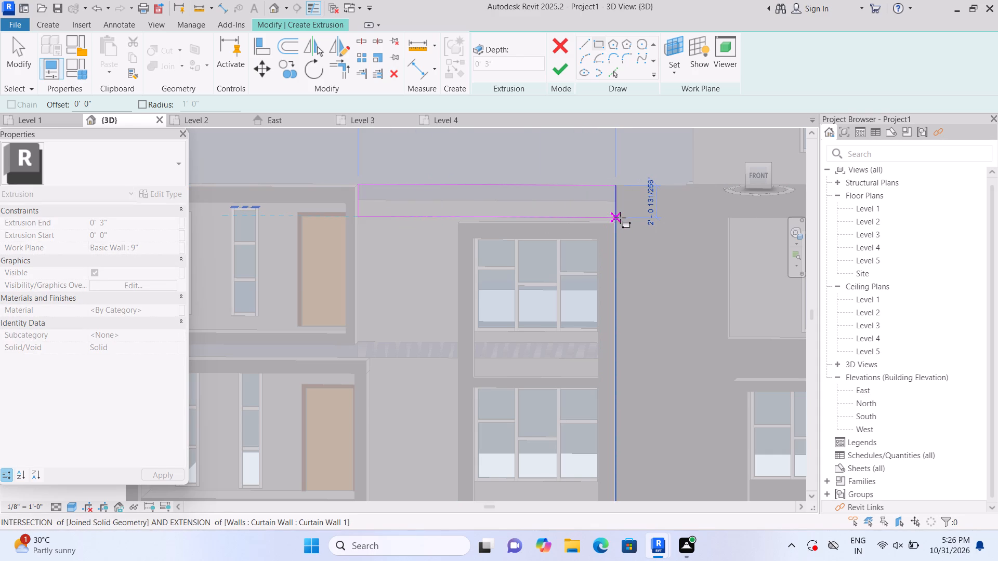
{"action": "scroll", "coordinate": [621, 221], "scroll_direction": "up", "scroll_amount": 7}
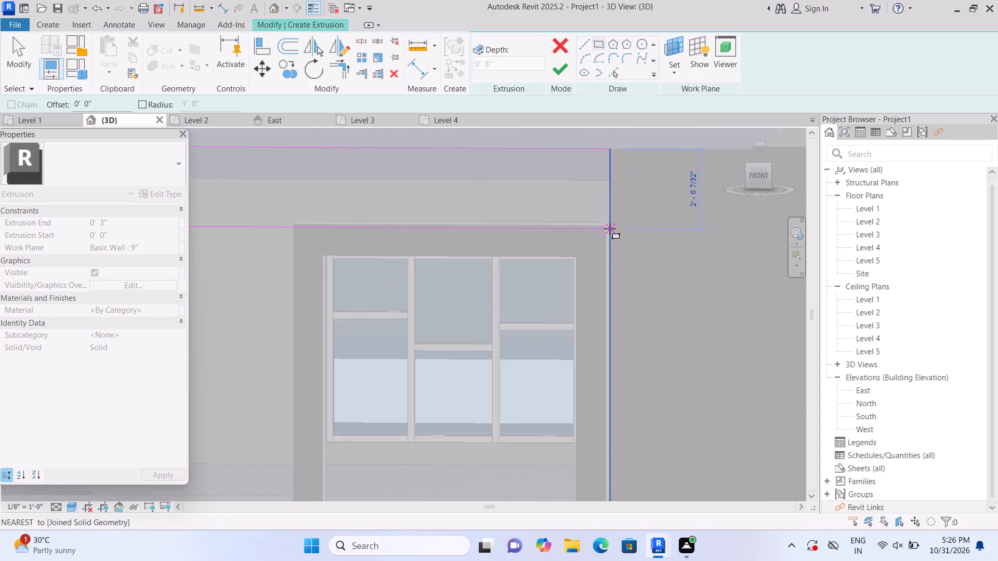
{"action": "scroll", "coordinate": [610, 229], "scroll_direction": "up", "scroll_amount": 8}
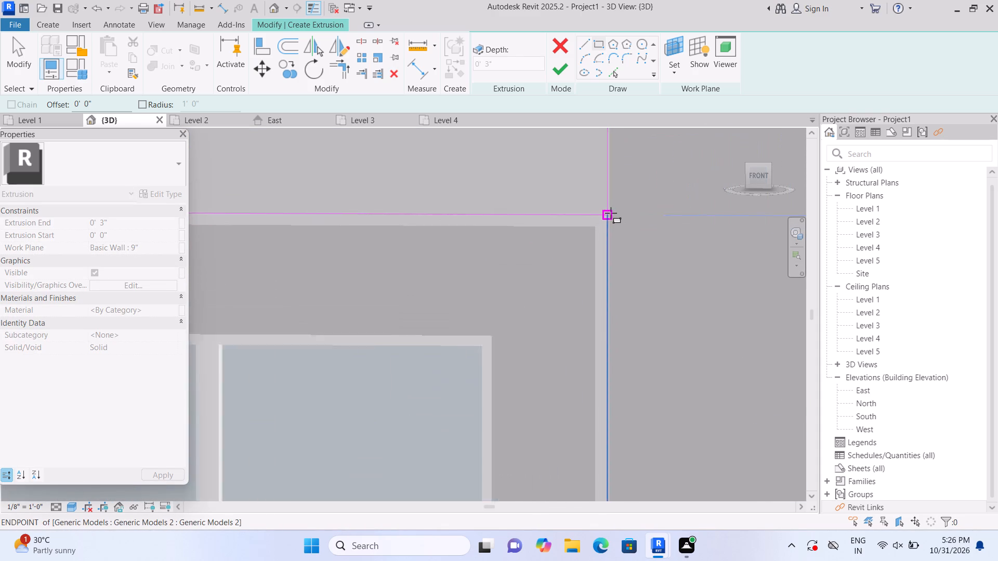
{"action": "scroll", "coordinate": [611, 213], "scroll_direction": "up", "scroll_amount": 11}
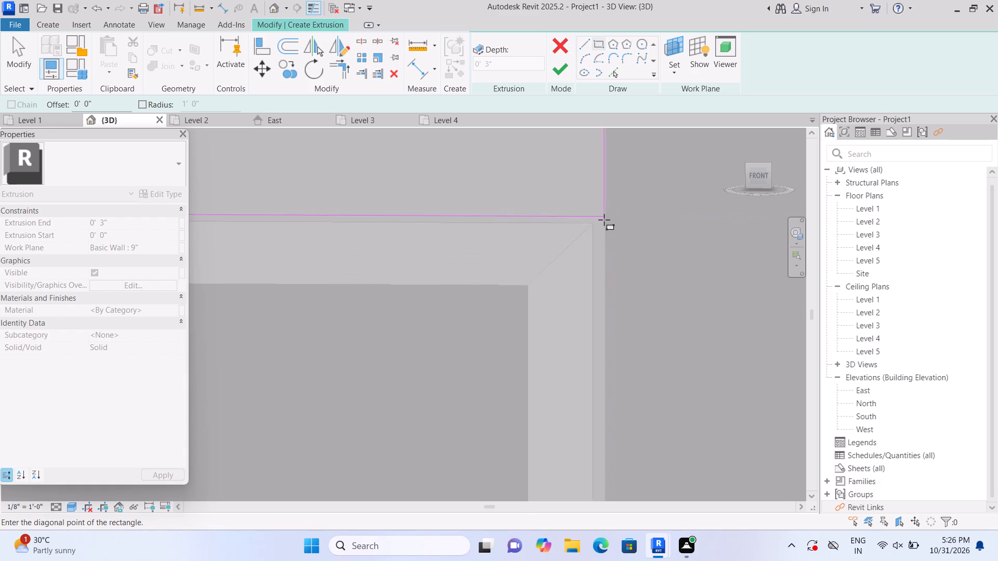
{"action": "scroll", "coordinate": [604, 220], "scroll_direction": "up", "scroll_amount": 9}
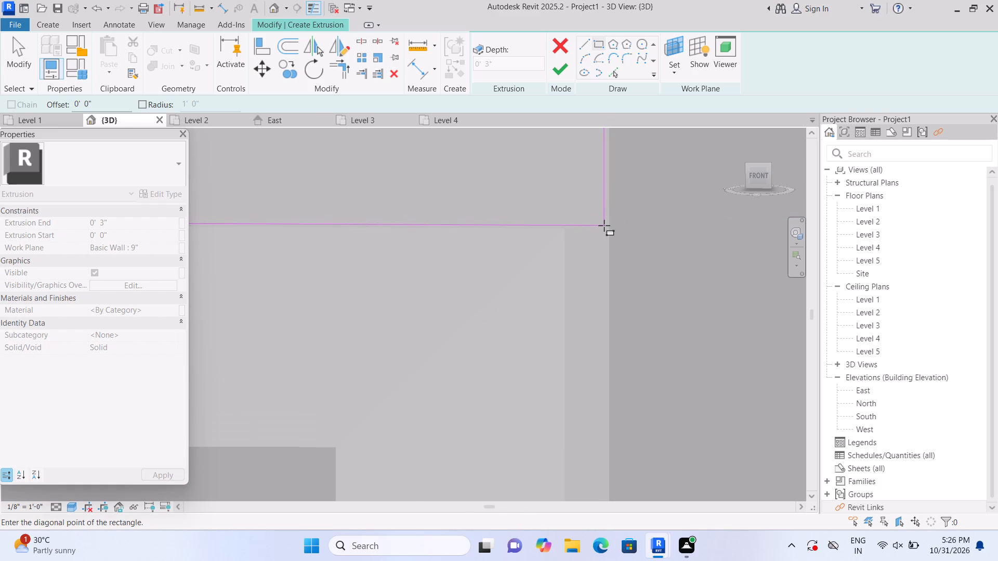
{"action": "scroll", "coordinate": [605, 228], "scroll_direction": "up", "scroll_amount": 1}
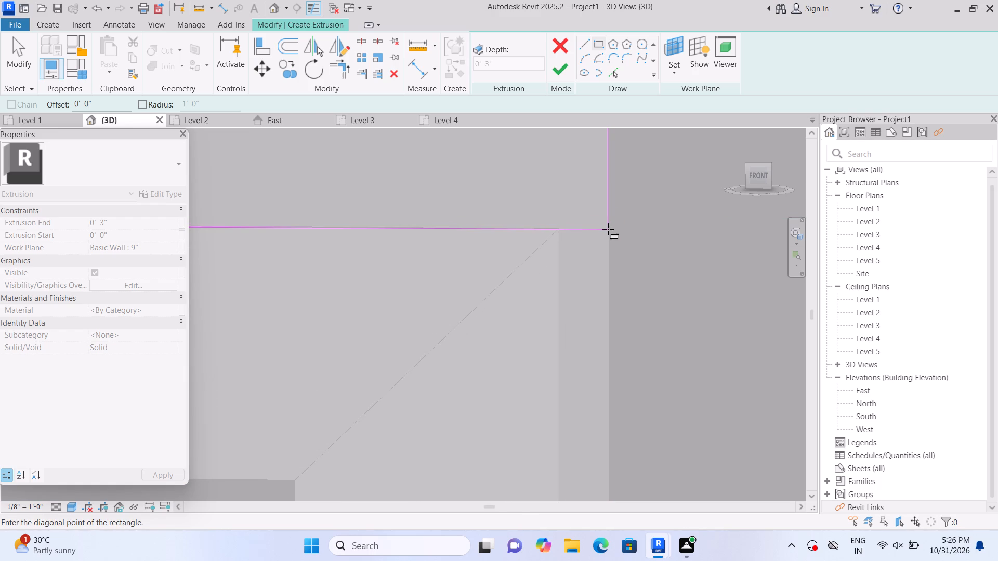
{"action": "left_click", "coordinate": [608, 229]}
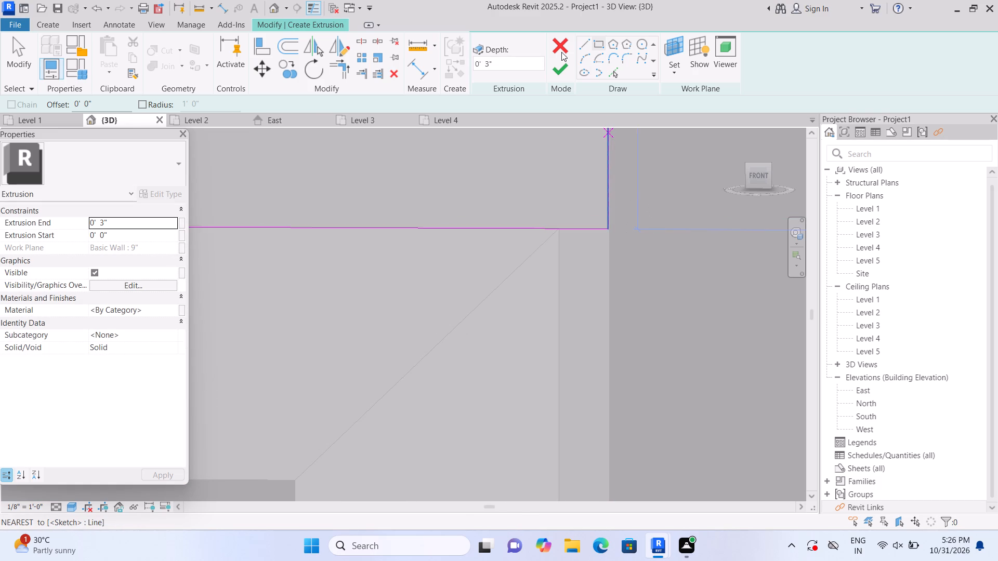
{"action": "left_click", "coordinate": [563, 79]}
{"action": "scroll", "coordinate": [622, 190], "scroll_direction": "down", "scroll_amount": 8}
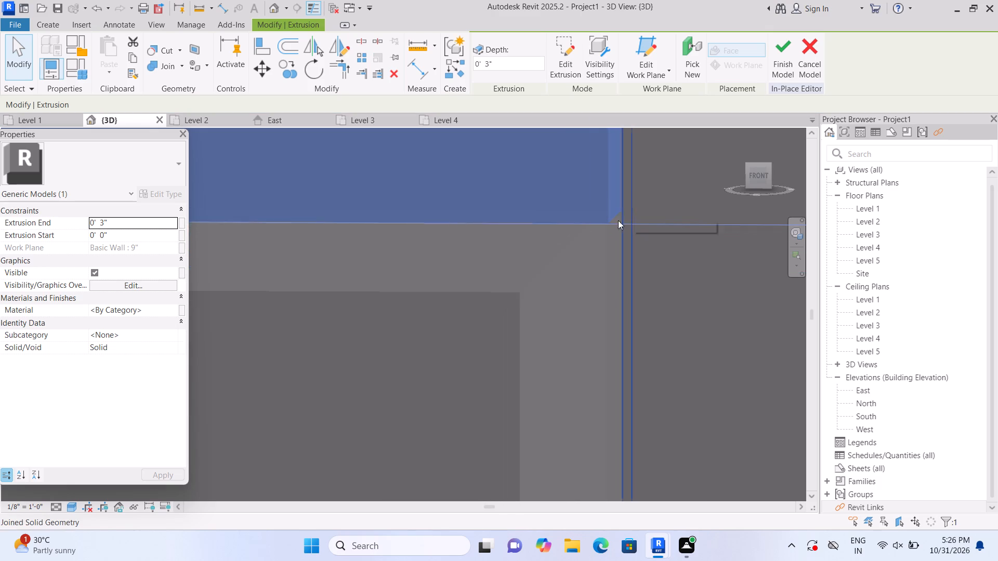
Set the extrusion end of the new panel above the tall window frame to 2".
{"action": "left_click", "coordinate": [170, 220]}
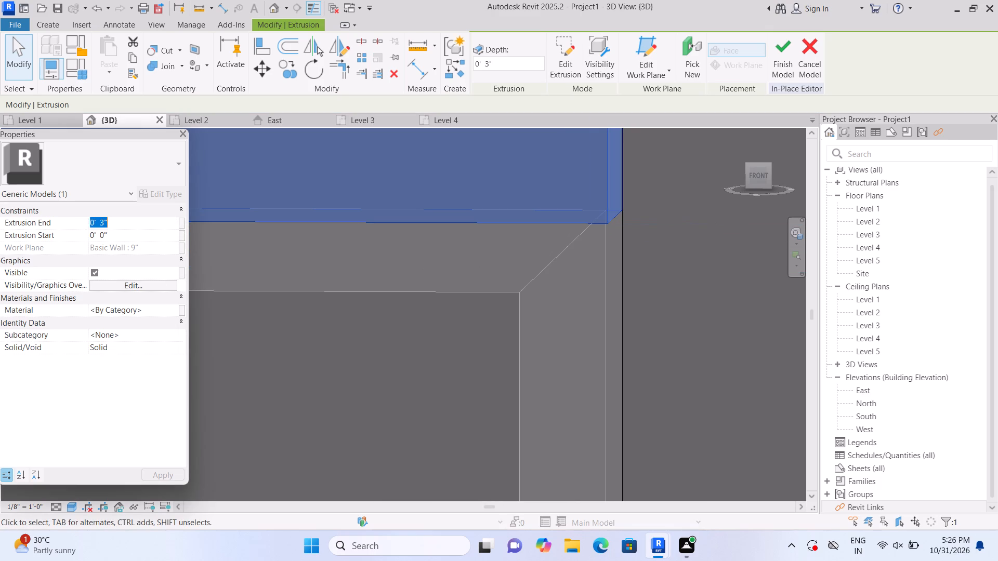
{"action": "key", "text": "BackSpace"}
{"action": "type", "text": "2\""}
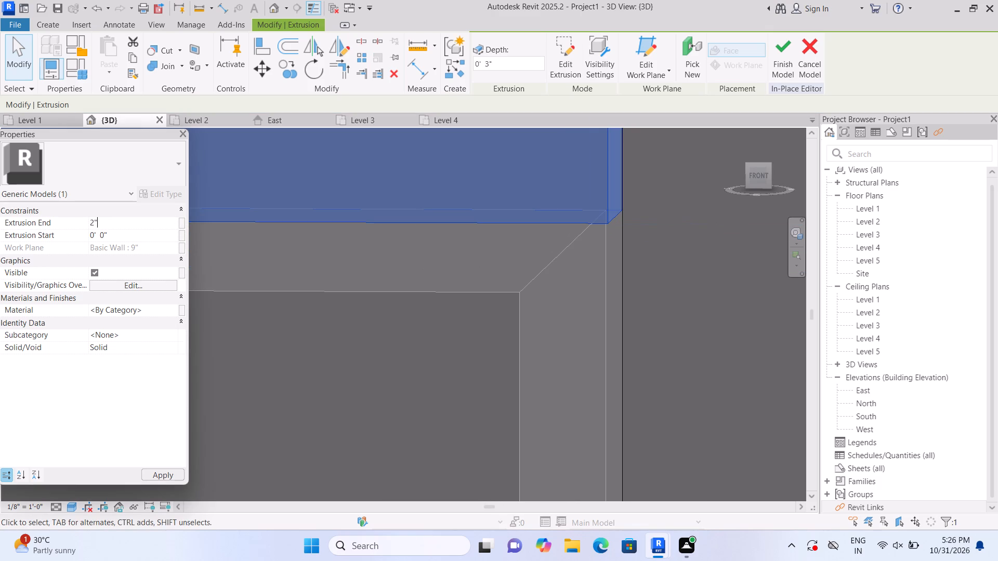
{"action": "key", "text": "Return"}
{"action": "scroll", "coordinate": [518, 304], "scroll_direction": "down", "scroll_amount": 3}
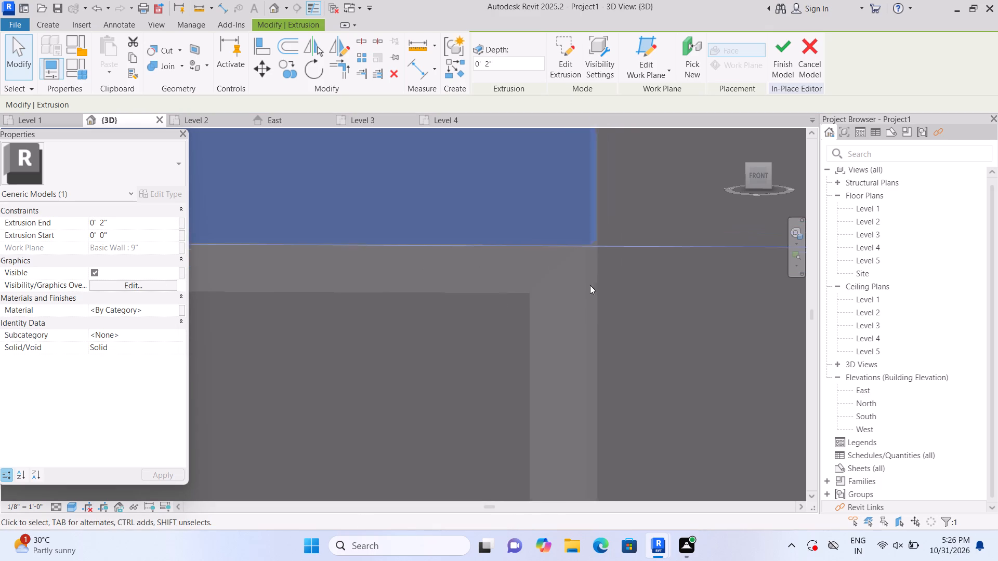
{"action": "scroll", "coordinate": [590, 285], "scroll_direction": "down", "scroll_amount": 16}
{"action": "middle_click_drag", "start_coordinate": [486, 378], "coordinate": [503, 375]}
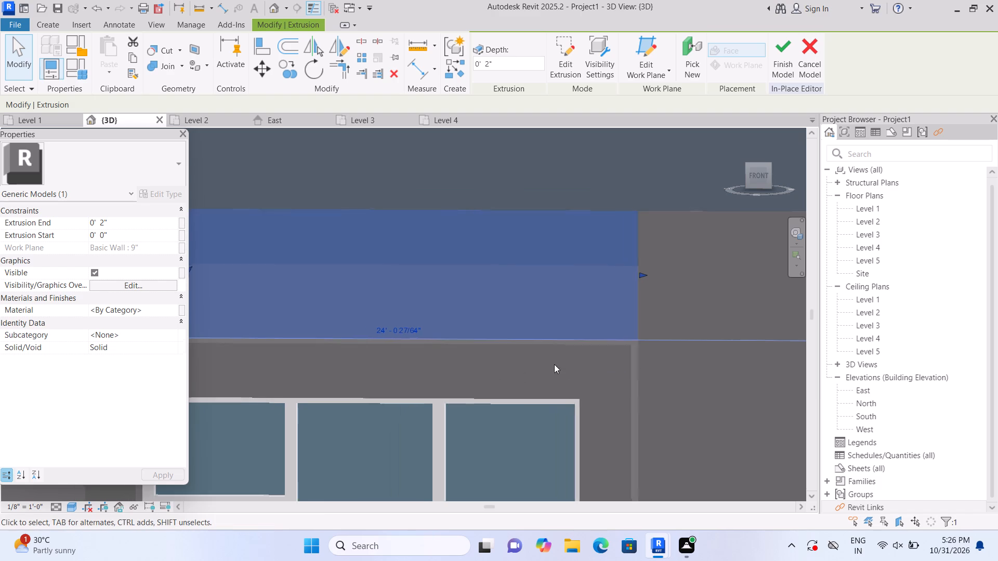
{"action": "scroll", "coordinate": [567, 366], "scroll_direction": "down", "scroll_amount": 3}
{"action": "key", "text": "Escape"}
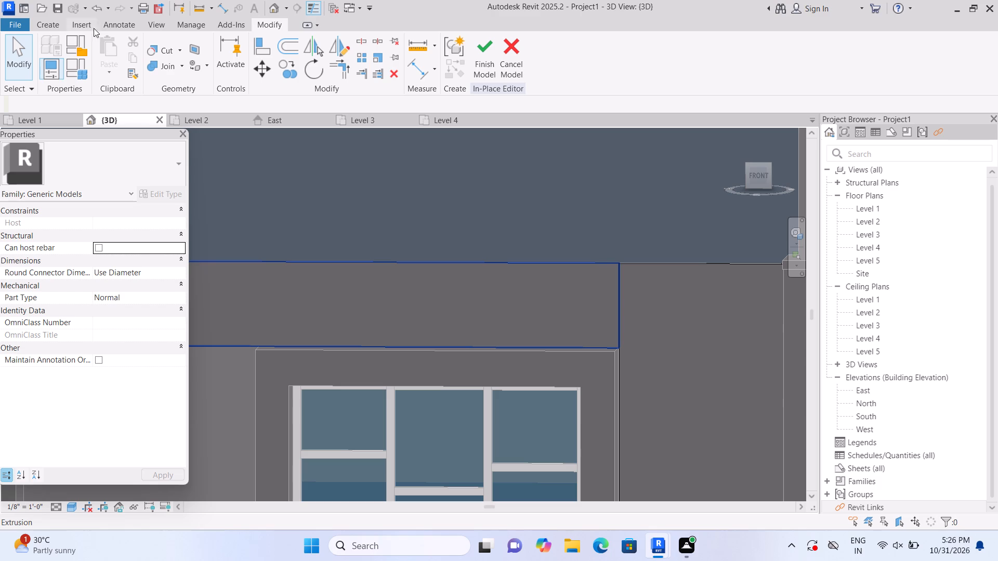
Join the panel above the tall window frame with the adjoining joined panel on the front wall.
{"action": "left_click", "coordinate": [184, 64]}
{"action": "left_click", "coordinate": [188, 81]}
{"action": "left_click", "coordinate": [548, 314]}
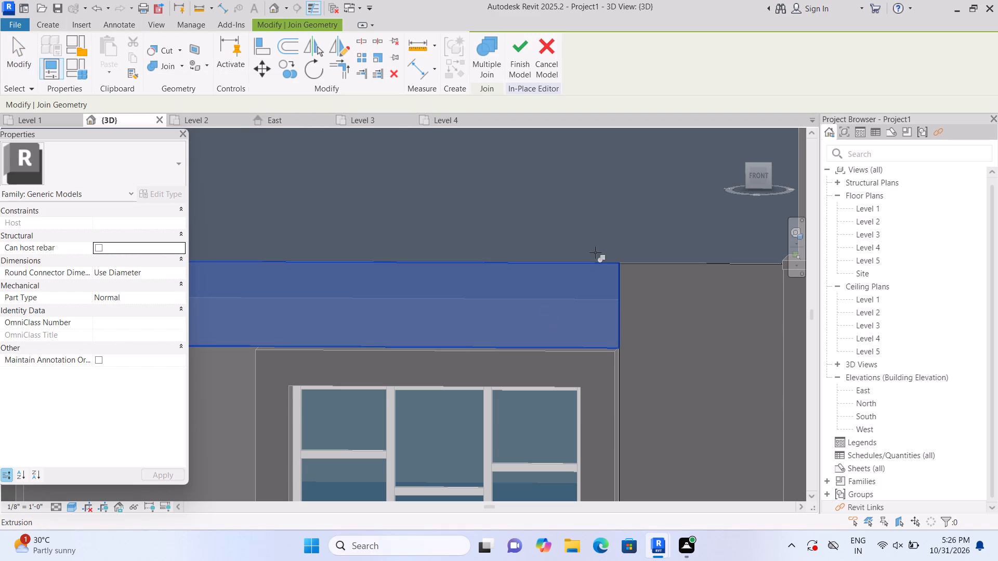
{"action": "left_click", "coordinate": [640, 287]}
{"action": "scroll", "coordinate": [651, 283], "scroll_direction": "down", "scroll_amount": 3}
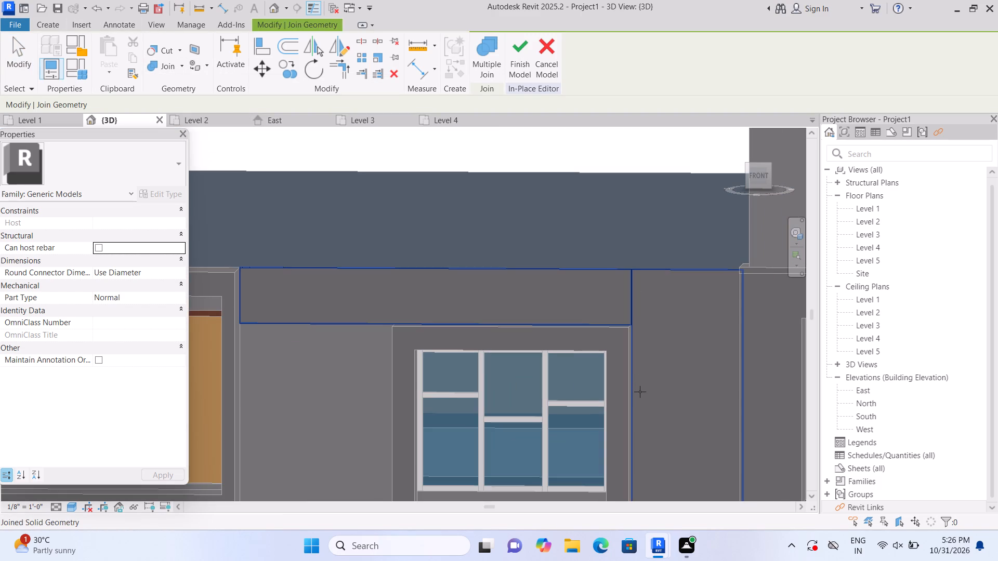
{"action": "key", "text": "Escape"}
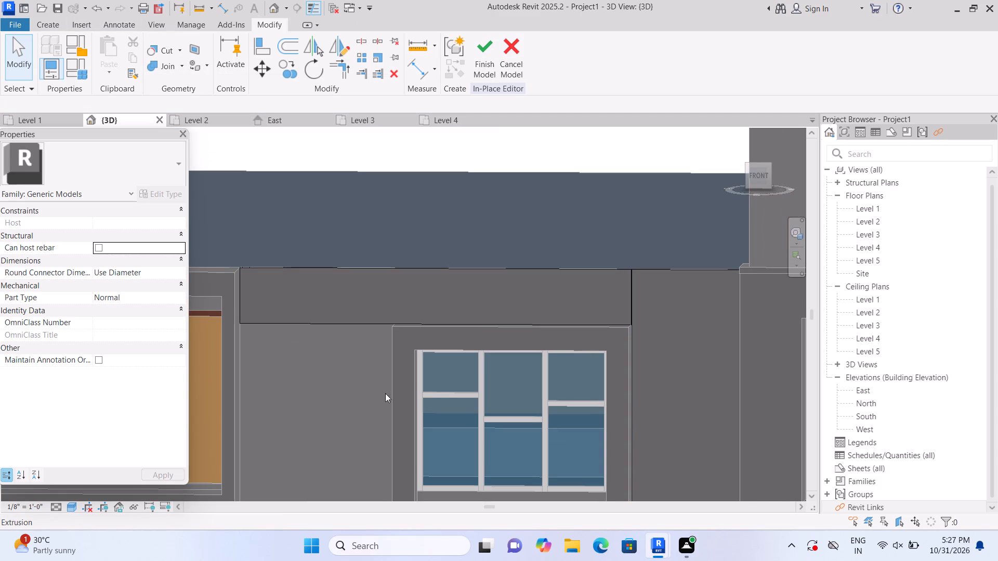
Inspect the new panel's lower corner where it meets the window frame and the adjoining joined panel.
{"action": "scroll", "coordinate": [370, 392], "scroll_direction": "up", "scroll_amount": 1}
{"action": "scroll", "coordinate": [560, 352], "scroll_direction": "up", "scroll_amount": 2}
{"action": "scroll", "coordinate": [635, 330], "scroll_direction": "up", "scroll_amount": 3}
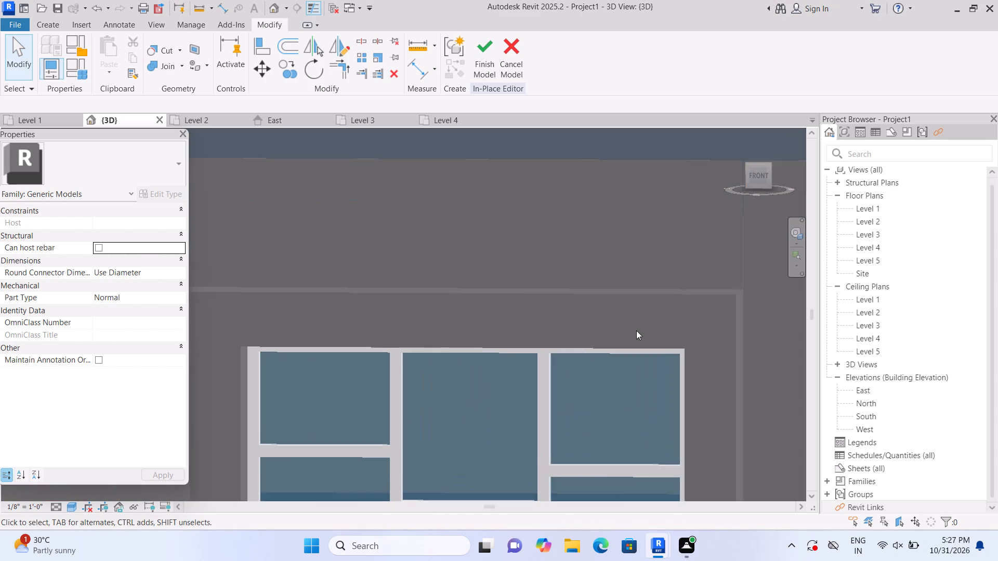
{"action": "scroll", "coordinate": [658, 328], "scroll_direction": "up", "scroll_amount": 1}
{"action": "middle_click_drag", "start_coordinate": [658, 328], "coordinate": [496, 317]}
{"action": "scroll", "coordinate": [623, 295], "scroll_direction": "up", "scroll_amount": 2}
{"action": "scroll", "coordinate": [577, 272], "scroll_direction": "up", "scroll_amount": 13}
{"action": "scroll", "coordinate": [646, 304], "scroll_direction": "up", "scroll_amount": 9}
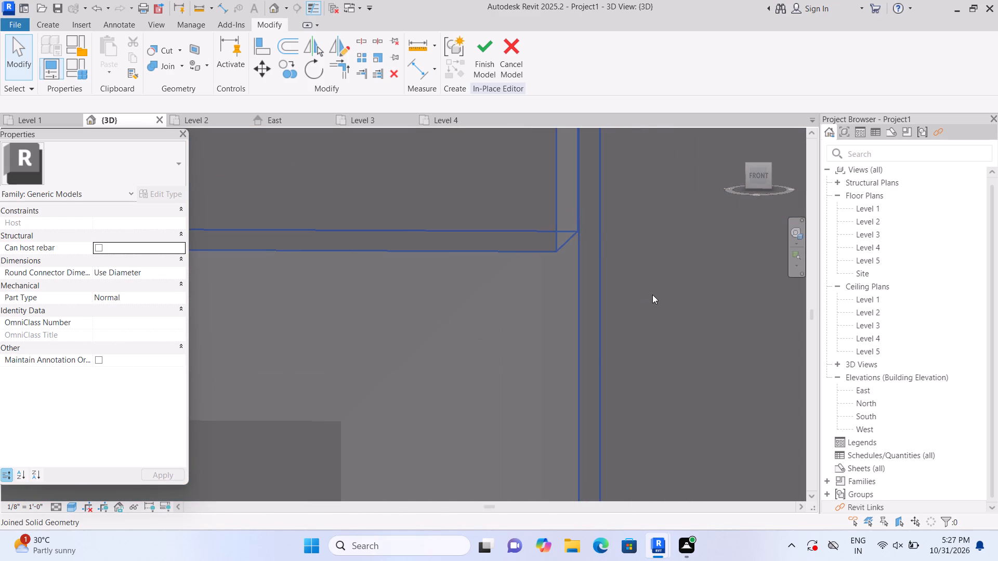
{"action": "scroll", "coordinate": [642, 285], "scroll_direction": "up", "scroll_amount": 1}
{"action": "middle_click_drag", "start_coordinate": [643, 285], "coordinate": [756, 447]}
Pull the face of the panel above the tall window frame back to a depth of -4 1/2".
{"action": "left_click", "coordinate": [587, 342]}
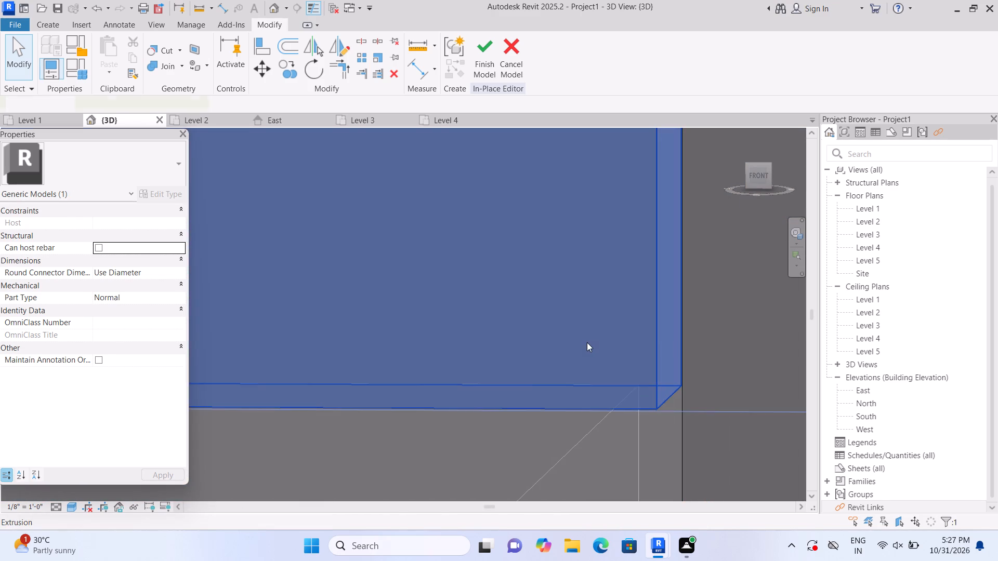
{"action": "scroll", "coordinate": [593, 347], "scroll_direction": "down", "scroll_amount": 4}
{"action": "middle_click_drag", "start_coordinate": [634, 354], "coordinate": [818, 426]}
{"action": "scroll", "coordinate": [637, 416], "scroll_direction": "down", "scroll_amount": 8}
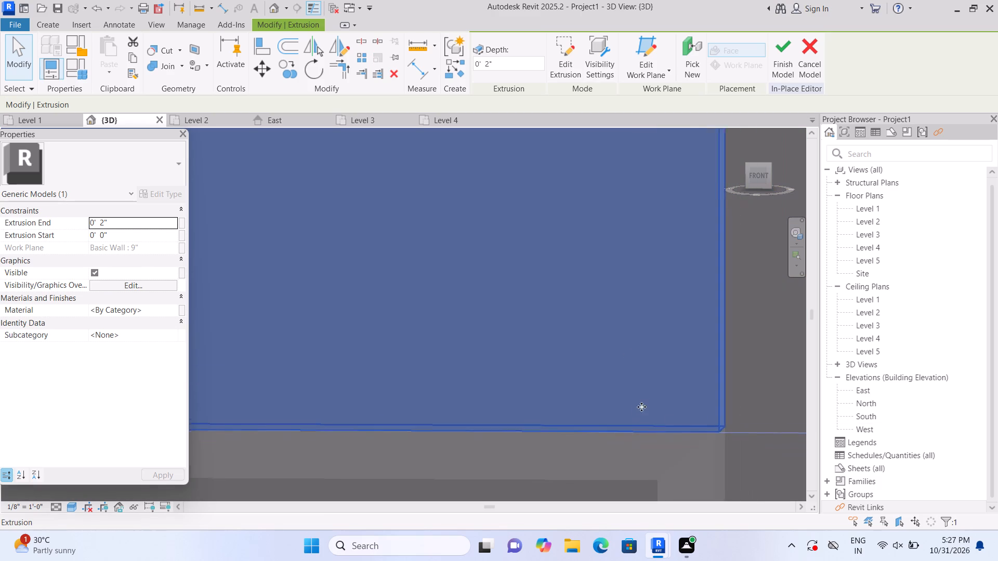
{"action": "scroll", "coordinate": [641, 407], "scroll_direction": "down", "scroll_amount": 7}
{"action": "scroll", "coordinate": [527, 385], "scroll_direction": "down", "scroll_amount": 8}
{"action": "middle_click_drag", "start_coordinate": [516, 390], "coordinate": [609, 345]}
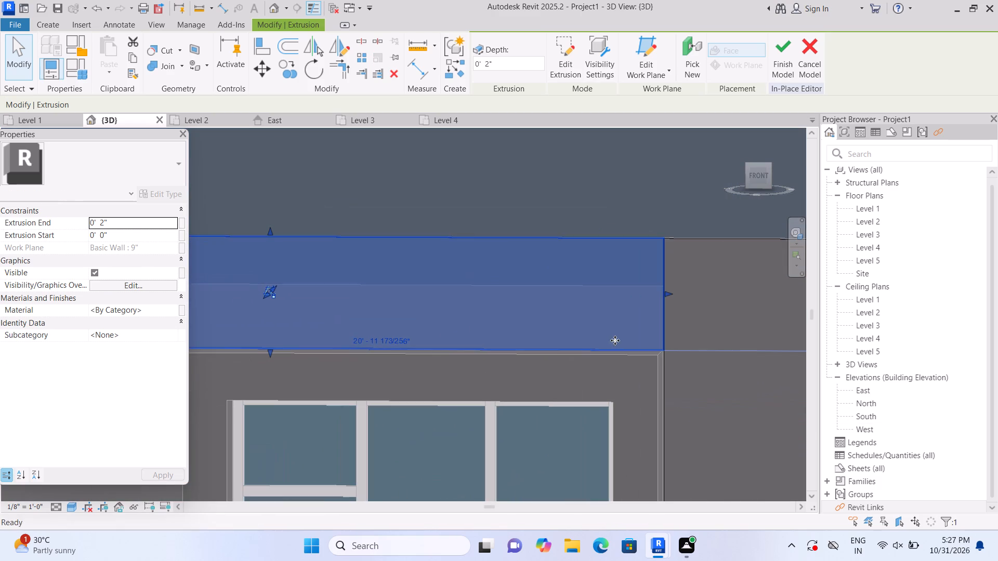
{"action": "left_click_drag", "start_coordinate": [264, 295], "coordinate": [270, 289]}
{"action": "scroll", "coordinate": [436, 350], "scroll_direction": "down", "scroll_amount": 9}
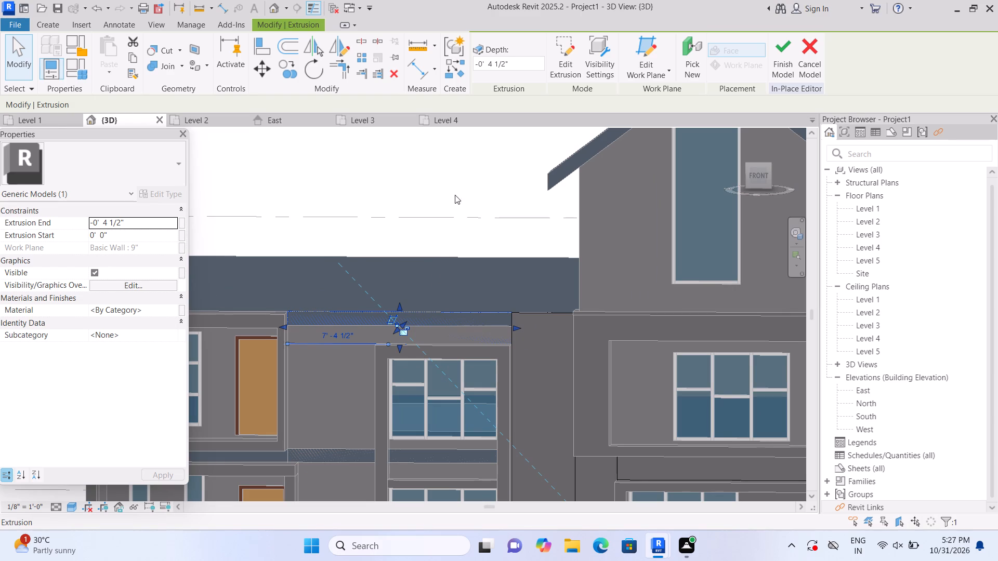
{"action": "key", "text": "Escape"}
Delete the extruded panel above the tall window frame.
{"action": "left_click", "coordinate": [448, 331]}
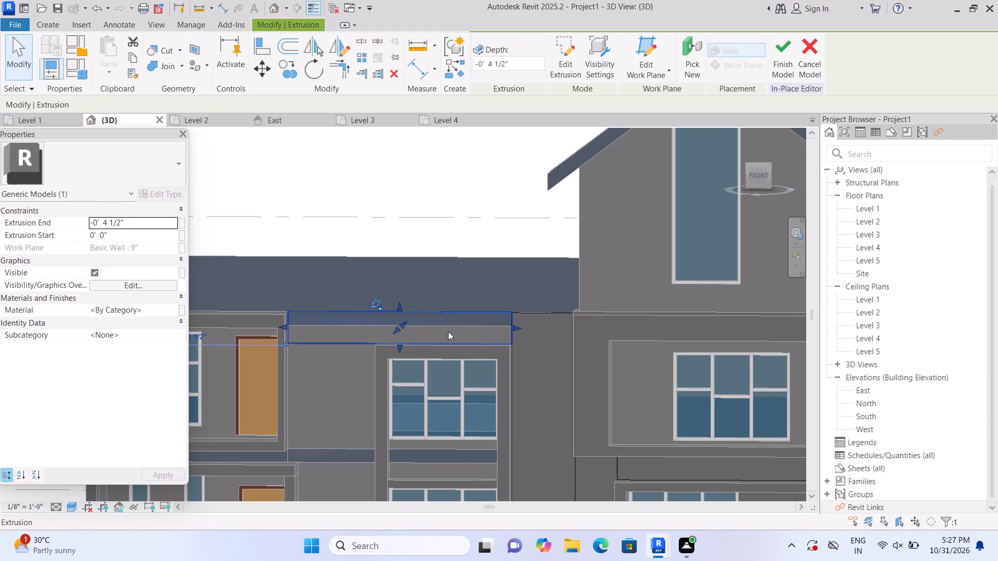
{"action": "key", "text": "Delete"}
Examine the wall and roof edge above the tall window frame, between the balcony frame and the joined panel.
{"action": "scroll", "coordinate": [462, 379], "scroll_direction": "up", "scroll_amount": 2}
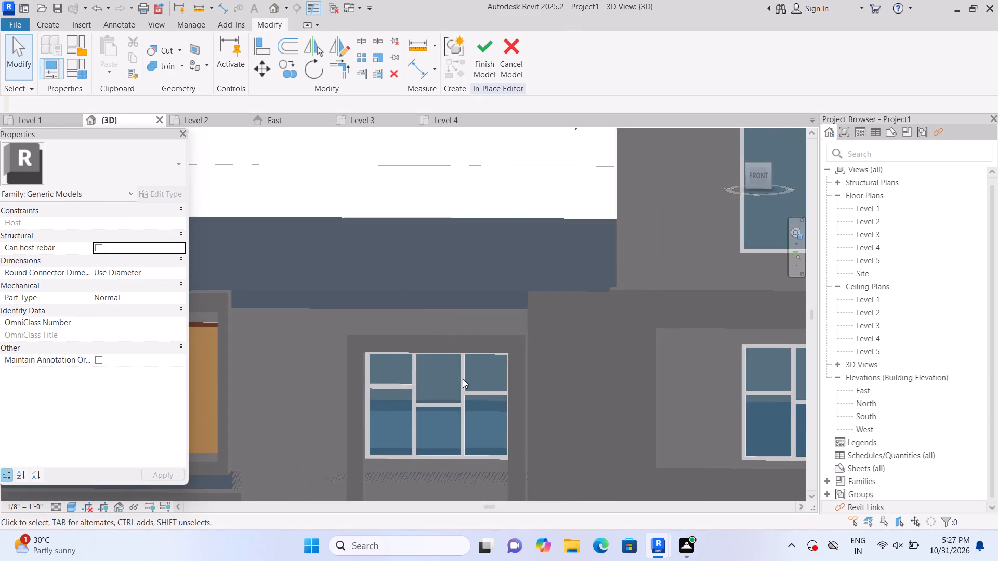
{"action": "scroll", "coordinate": [463, 379], "scroll_direction": "up", "scroll_amount": 3}
{"action": "scroll", "coordinate": [514, 330], "scroll_direction": "up", "scroll_amount": 3}
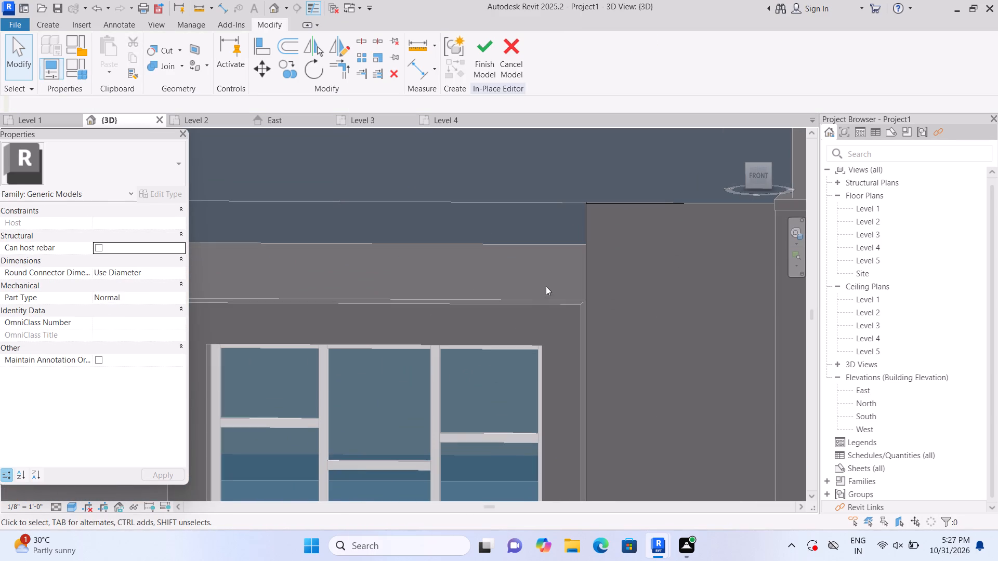
{"action": "middle_click_drag", "start_coordinate": [554, 285], "coordinate": [674, 283]}
{"action": "scroll", "coordinate": [536, 274], "scroll_direction": "down", "scroll_amount": 1}
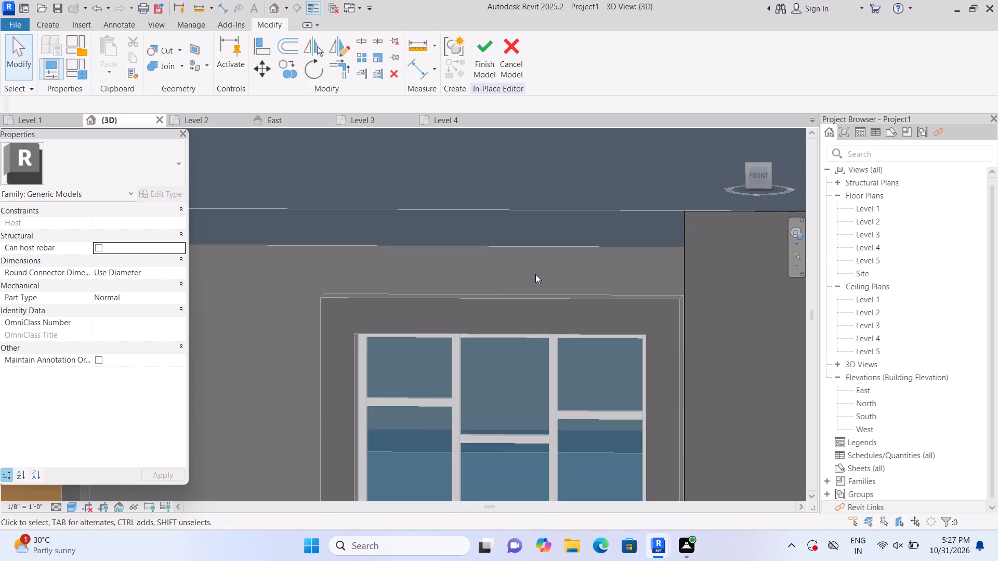
{"action": "scroll", "coordinate": [535, 274], "scroll_direction": "up", "scroll_amount": 1}
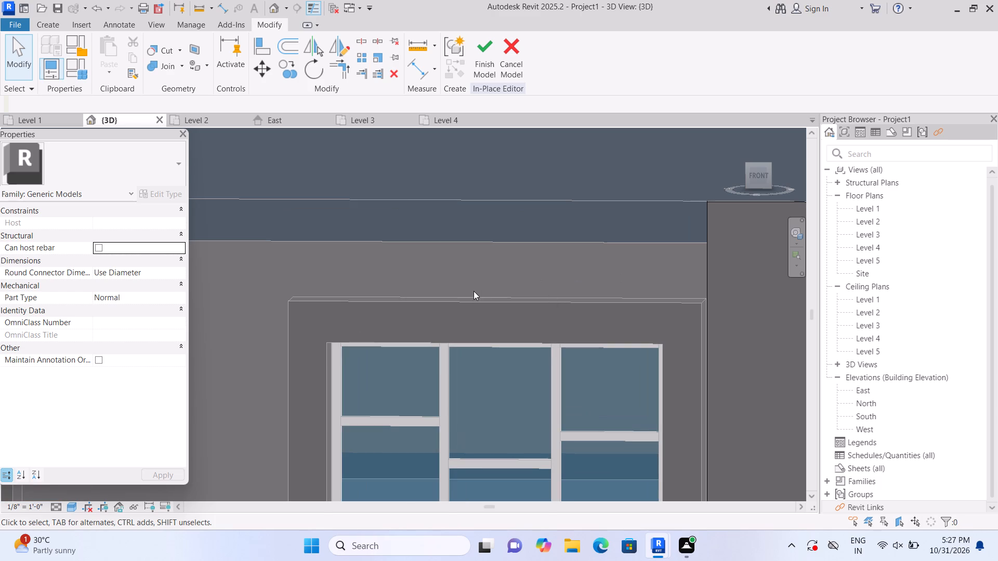
{"action": "left_click", "coordinate": [736, 138]}
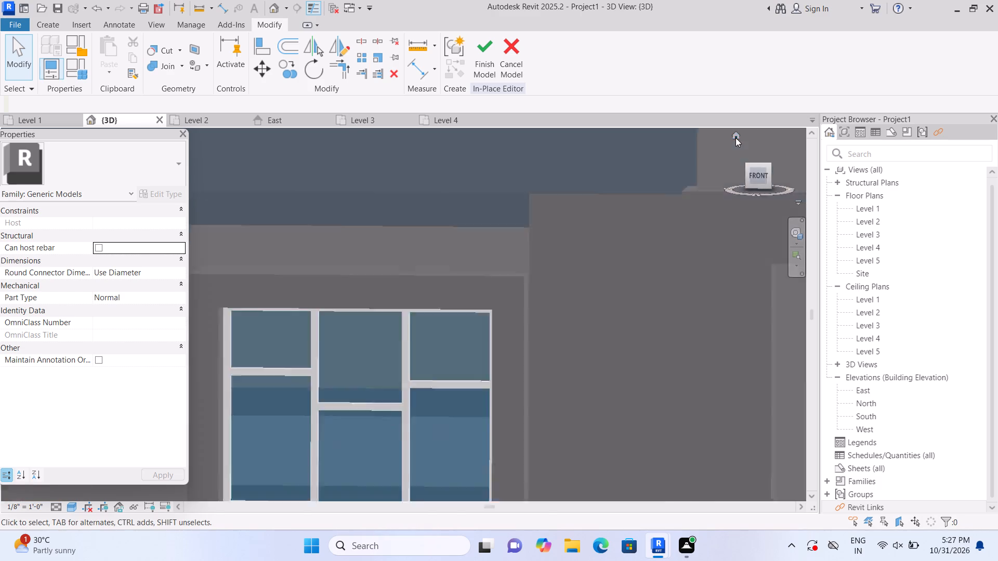
{"action": "scroll", "coordinate": [380, 477], "scroll_direction": "up", "scroll_amount": 3}
{"action": "scroll", "coordinate": [261, 455], "scroll_direction": "up", "scroll_amount": 1}
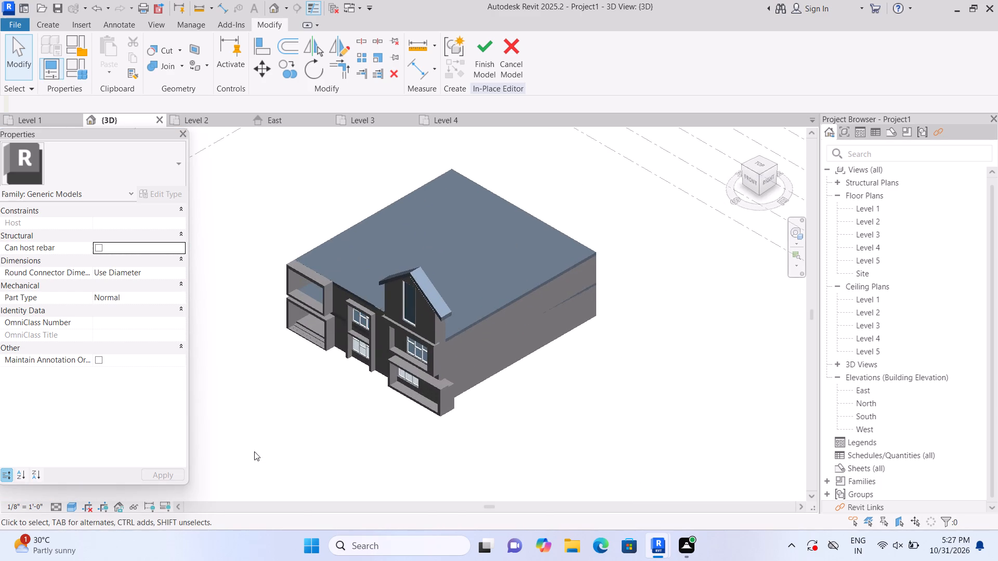
{"action": "middle_click_drag", "start_coordinate": [255, 451], "coordinate": [391, 451], "text": "shift"}
{"action": "scroll", "coordinate": [516, 354], "scroll_direction": "up", "scroll_amount": 5}
{"action": "middle_click_drag", "start_coordinate": [586, 339], "coordinate": [473, 402]}
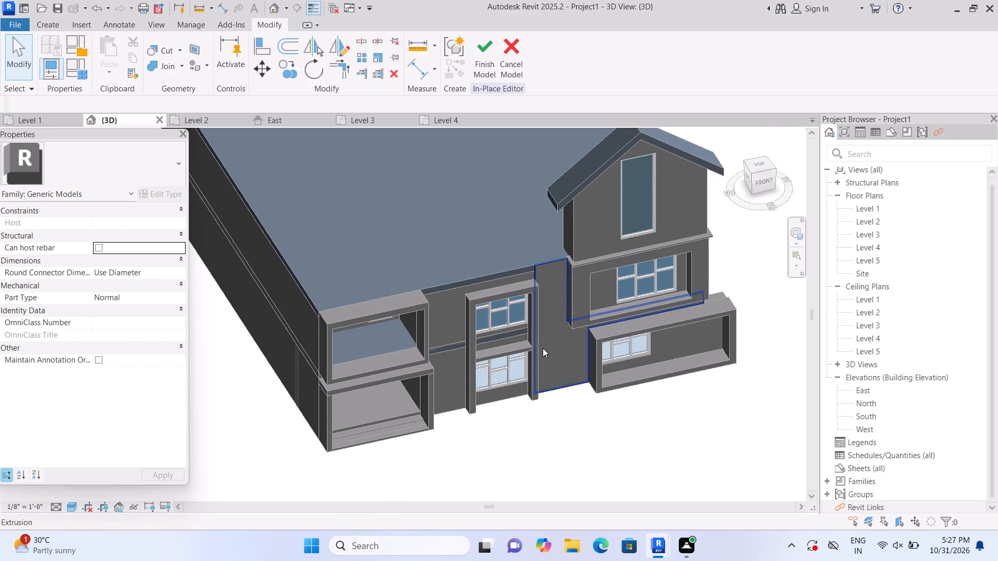
{"action": "scroll", "coordinate": [545, 345], "scroll_direction": "up", "scroll_amount": 3}
{"action": "middle_click_drag", "start_coordinate": [551, 353], "coordinate": [624, 412]}
{"action": "scroll", "coordinate": [476, 377], "scroll_direction": "up", "scroll_amount": 3}
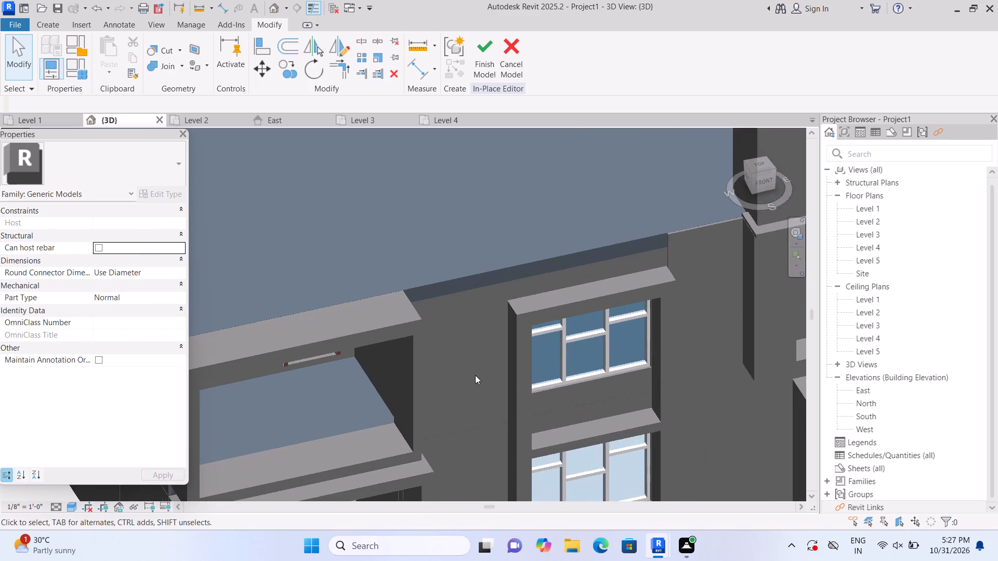
{"action": "scroll", "coordinate": [475, 375], "scroll_direction": "up", "scroll_amount": 1}
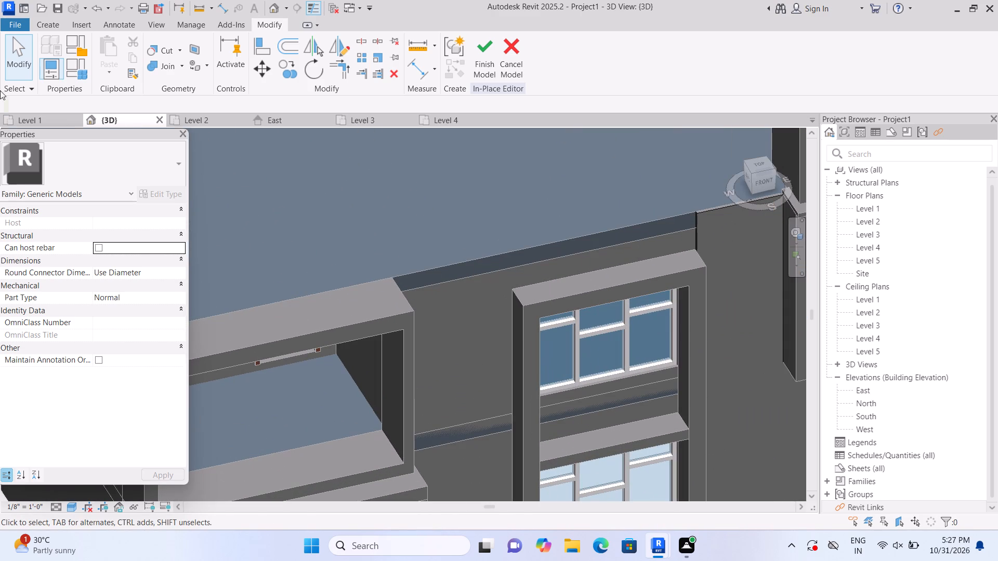
Sketch an extrusion rectangle on the Generic - 12" roof edge plane, from the joined panel's top corner toward the balcony frame, down to the window frame's top.
{"action": "left_click", "coordinate": [41, 30]}
{"action": "left_click", "coordinate": [106, 45]}
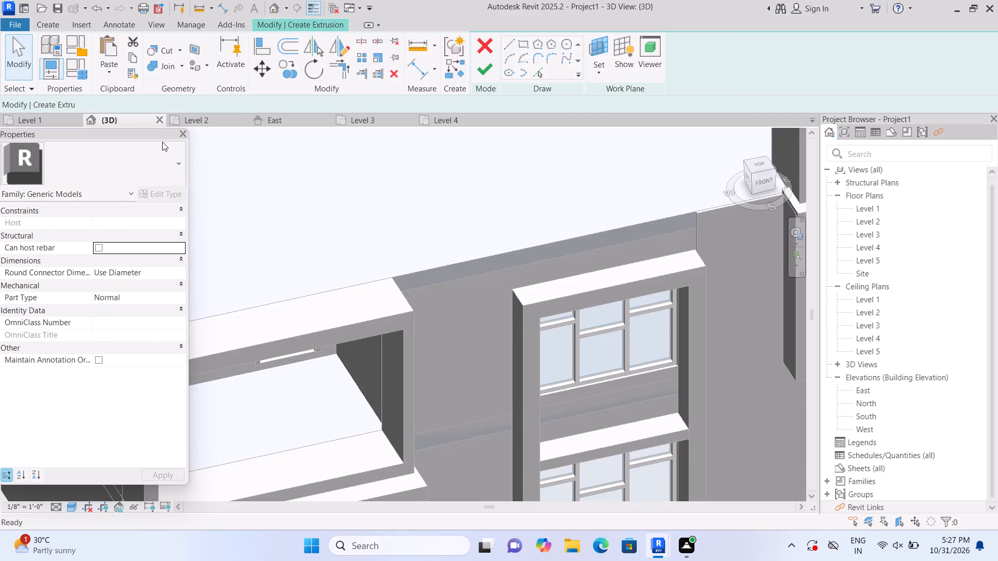
{"action": "left_click", "coordinate": [678, 69]}
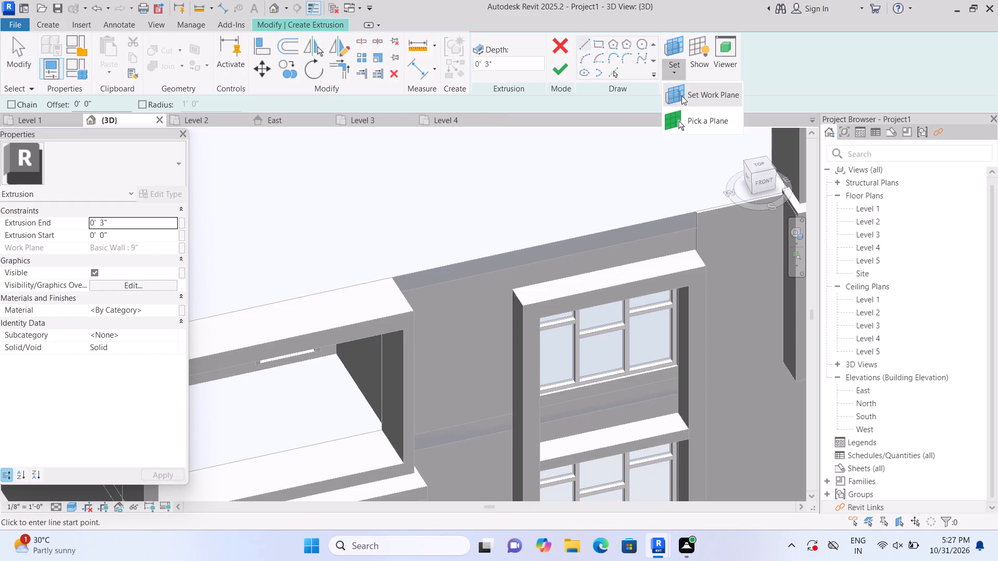
{"action": "left_click", "coordinate": [682, 126]}
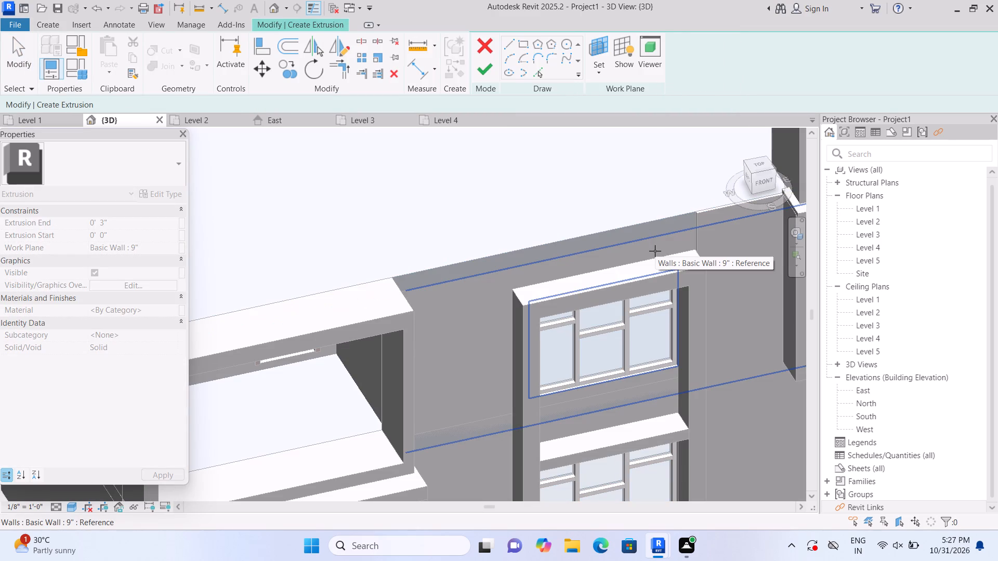
{"action": "scroll", "coordinate": [655, 251], "scroll_direction": "up", "scroll_amount": 2}
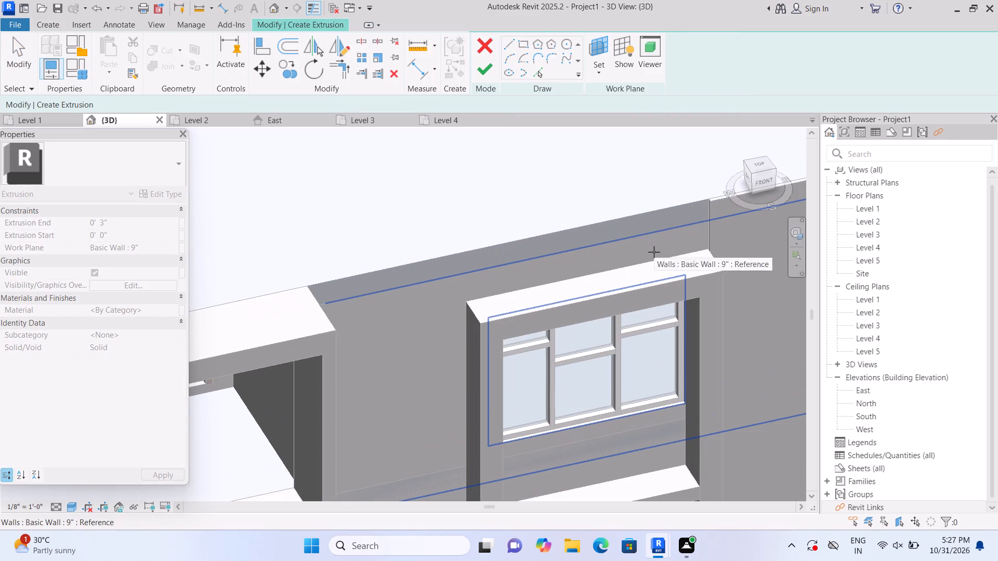
{"action": "left_click", "coordinate": [649, 223]}
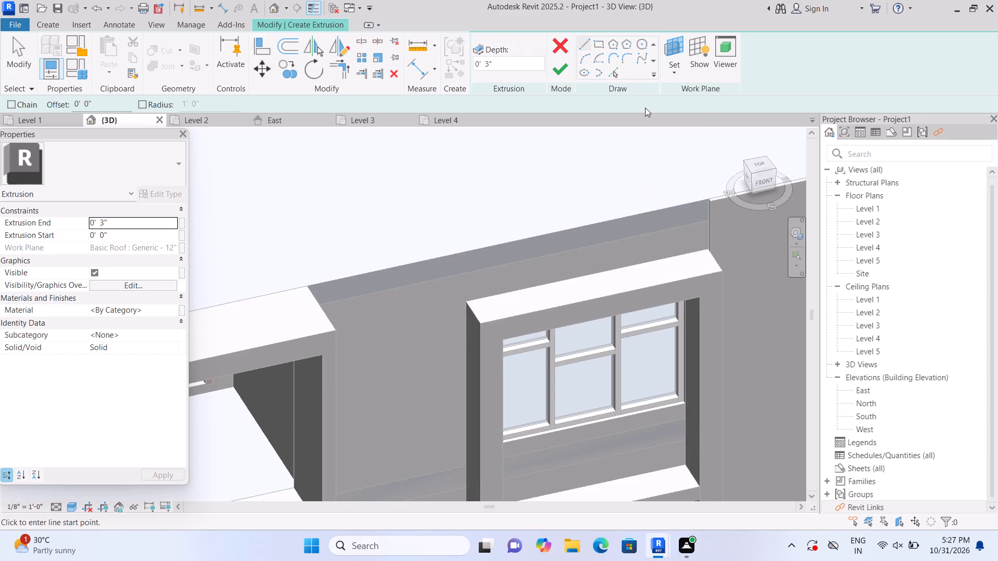
{"action": "left_click", "coordinate": [598, 43]}
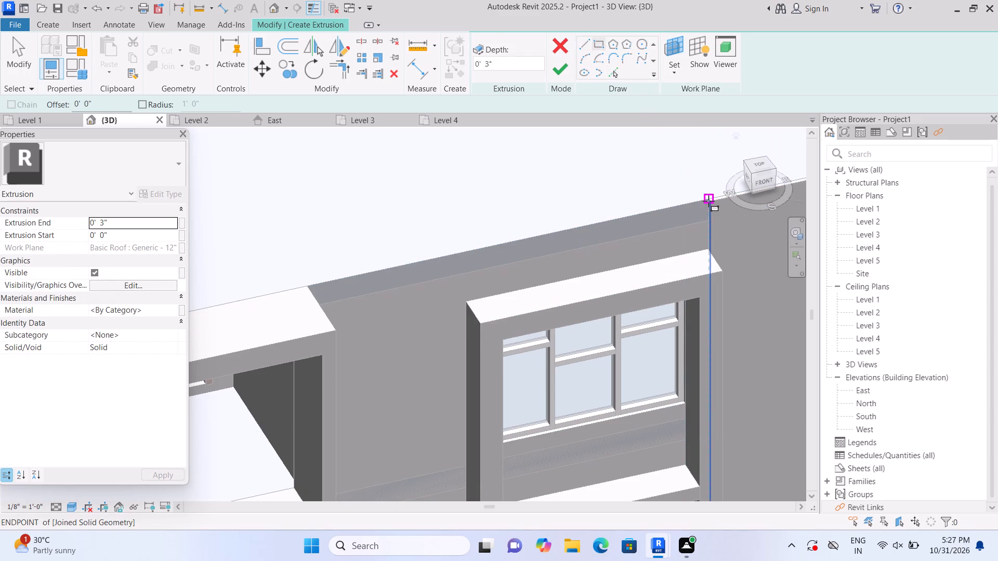
{"action": "scroll", "coordinate": [708, 201], "scroll_direction": "up", "scroll_amount": 2}
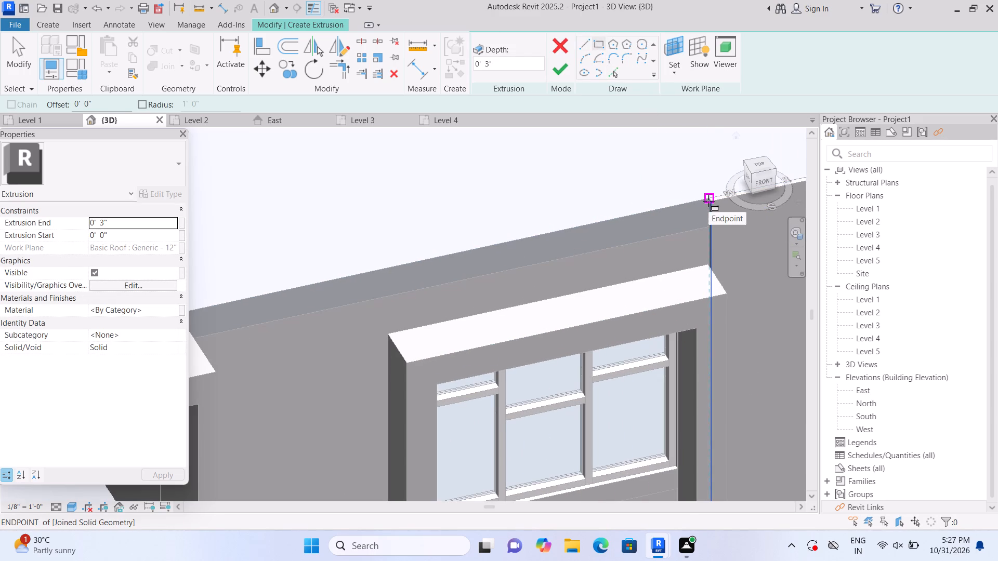
{"action": "left_click", "coordinate": [708, 201]}
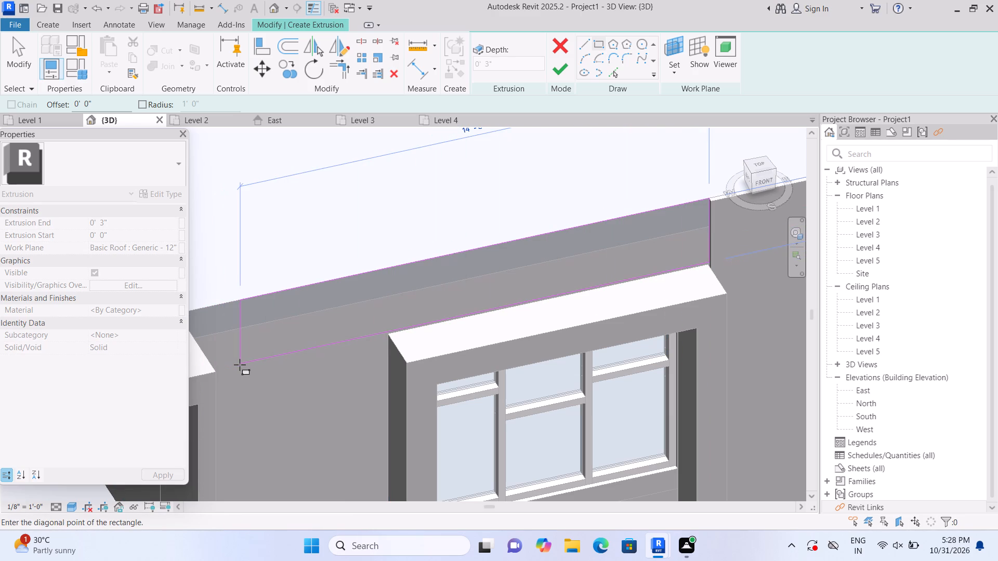
{"action": "scroll", "coordinate": [240, 368], "scroll_direction": "up", "scroll_amount": 5}
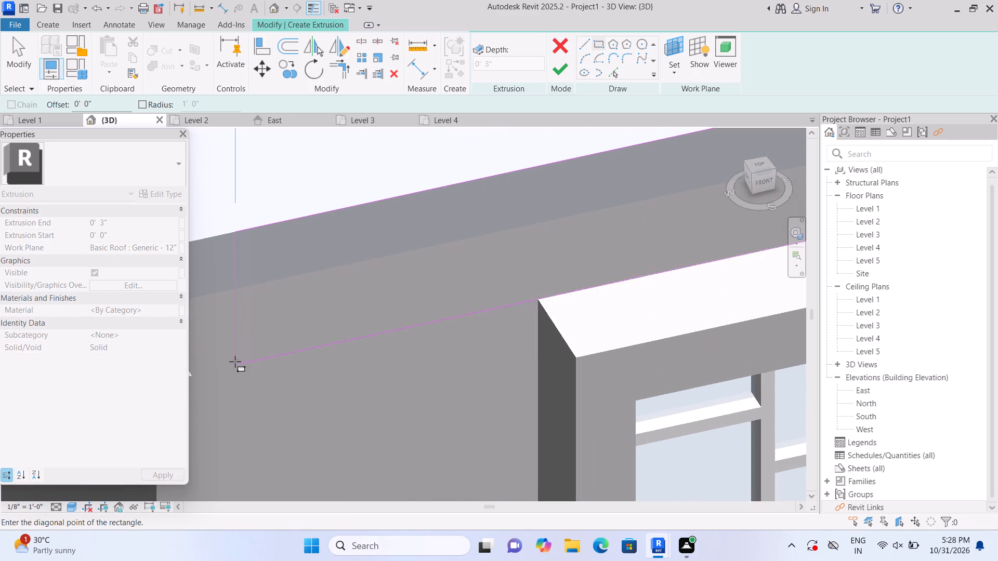
{"action": "scroll", "coordinate": [225, 365], "scroll_direction": "up", "scroll_amount": 1}
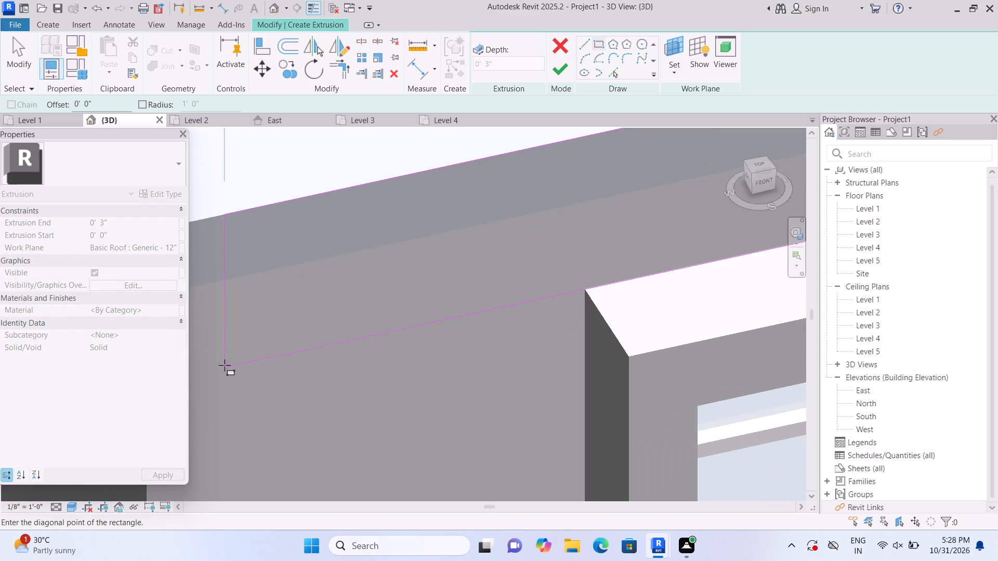
{"action": "left_click", "coordinate": [225, 365]}
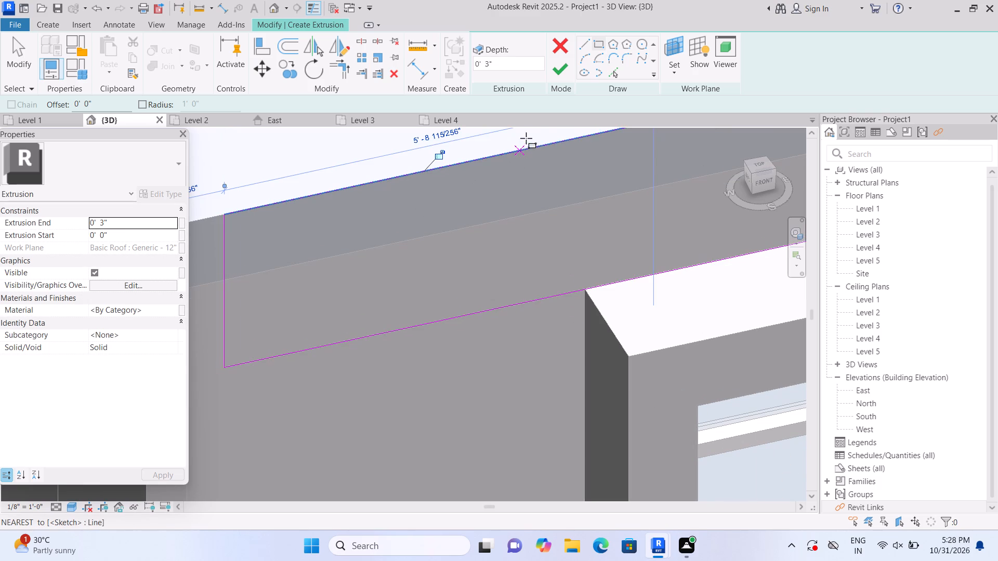
Finish the roof-edge panel sketch above the tall window frame and set its extrusion end to 2".
{"action": "left_click", "coordinate": [567, 77]}
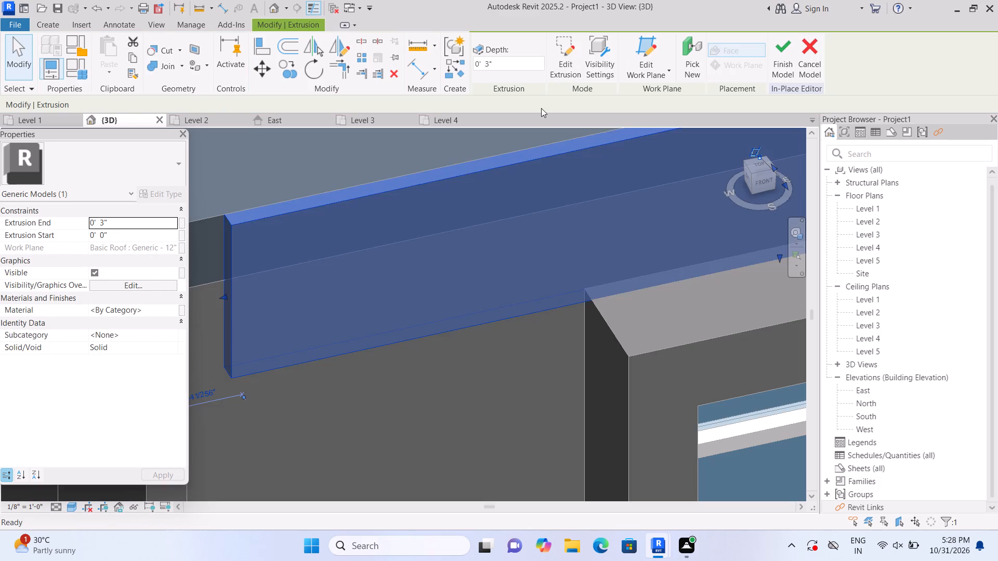
{"action": "left_click", "coordinate": [160, 221]}
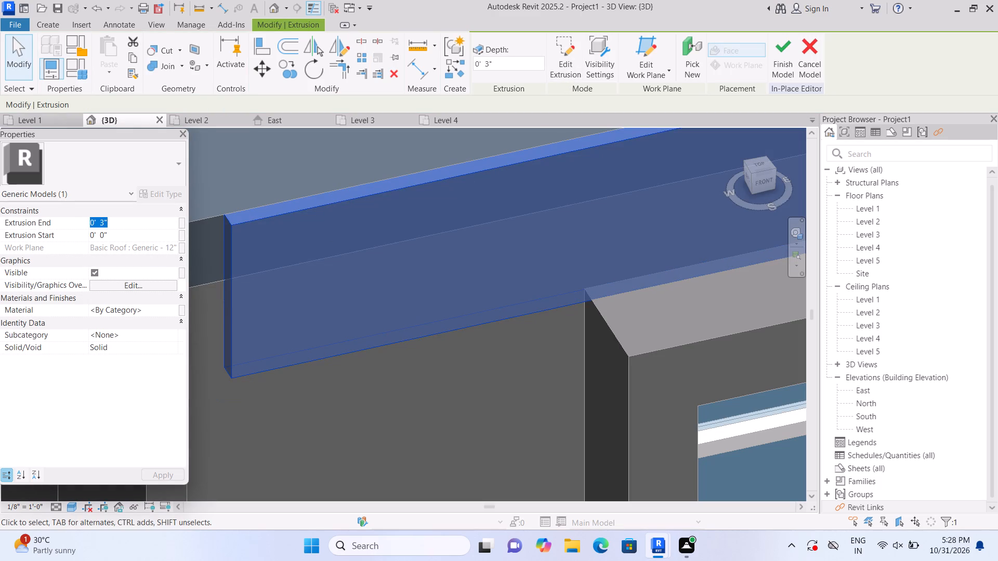
{"action": "key", "text": "BackSpace"}
{"action": "type", "text": "2\""}
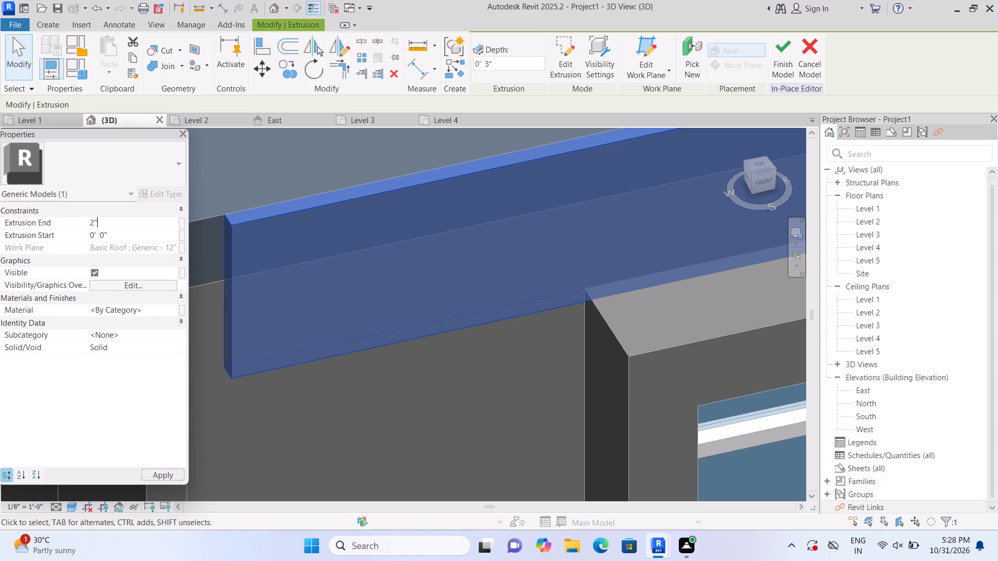
{"action": "key", "text": "Return"}
{"action": "scroll", "coordinate": [456, 419], "scroll_direction": "down", "scroll_amount": 4}
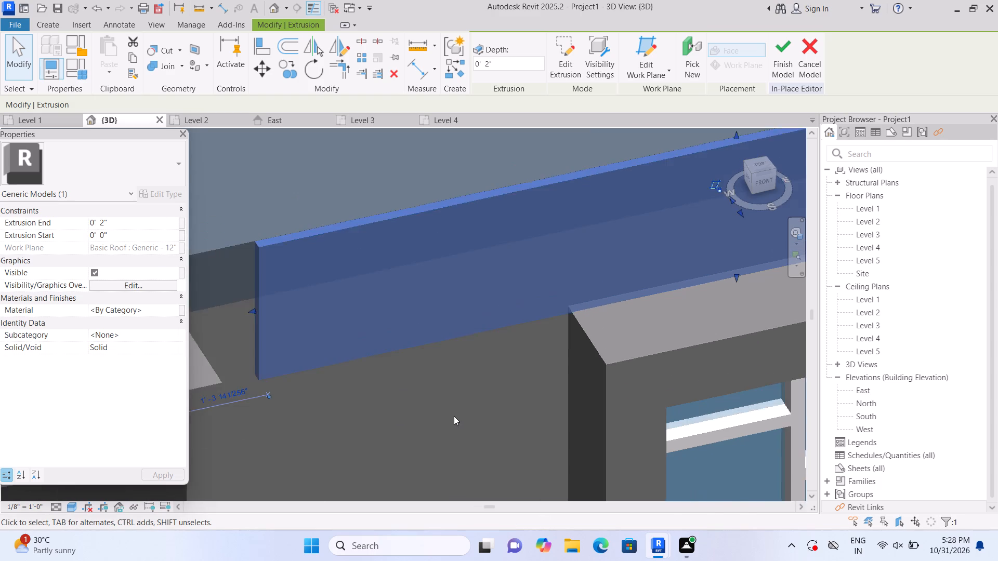
{"action": "scroll", "coordinate": [454, 416], "scroll_direction": "down", "scroll_amount": 5}
{"action": "middle_click_drag", "start_coordinate": [491, 444], "coordinate": [416, 429]}
{"action": "scroll", "coordinate": [595, 376], "scroll_direction": "up", "scroll_amount": 1}
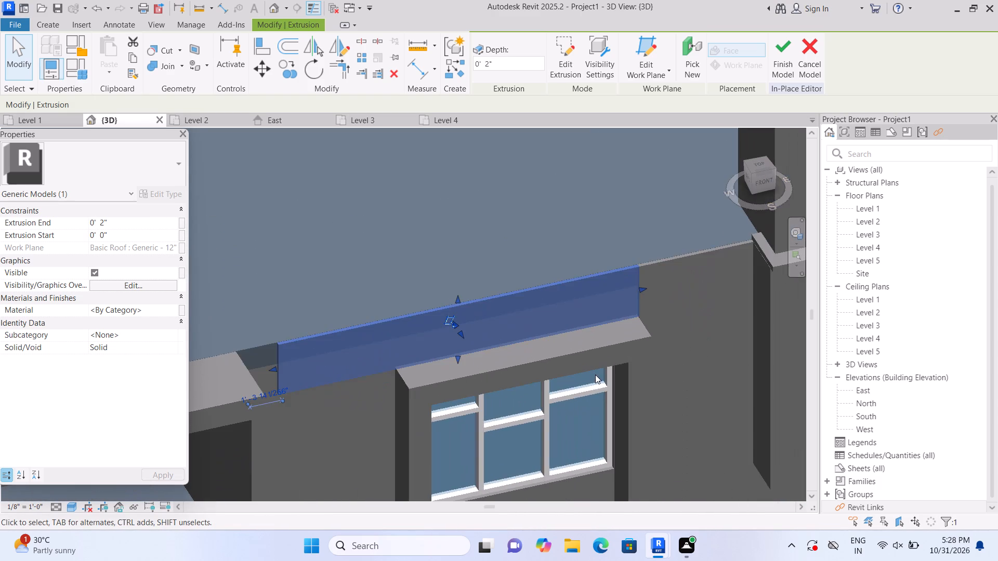
{"action": "key", "text": "Escape"}
Join the new panel above the tall window frame with the adjoining joined panel beside the frame.
{"action": "scroll", "coordinate": [652, 345], "scroll_direction": "up", "scroll_amount": 2}
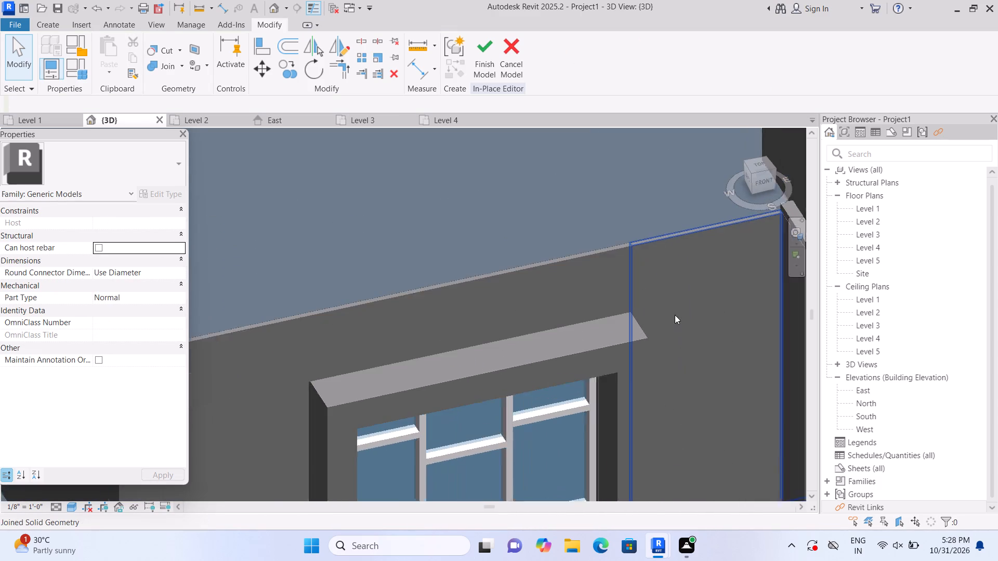
{"action": "scroll", "coordinate": [675, 315], "scroll_direction": "up", "scroll_amount": 1}
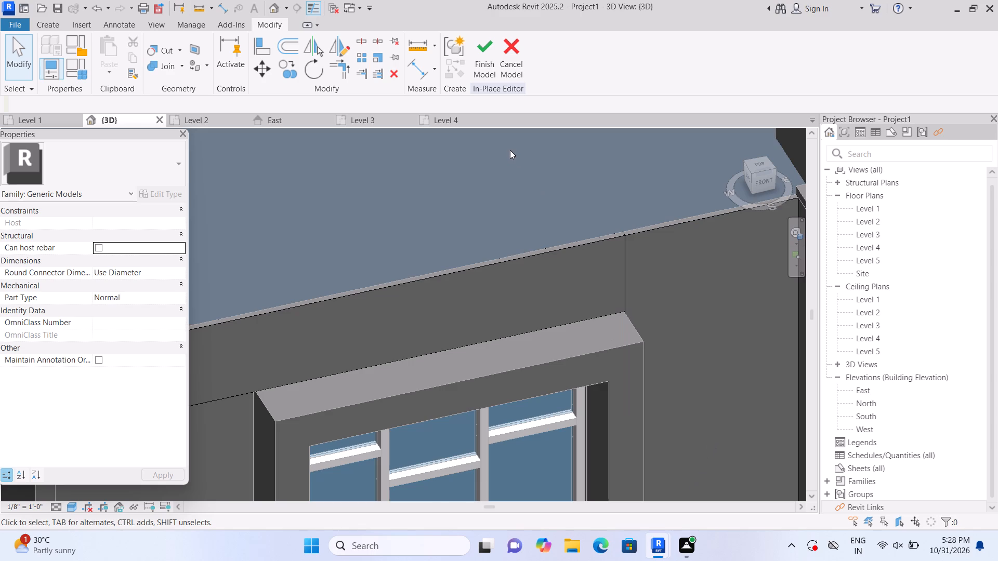
{"action": "scroll", "coordinate": [522, 152], "scroll_direction": "up", "scroll_amount": 3}
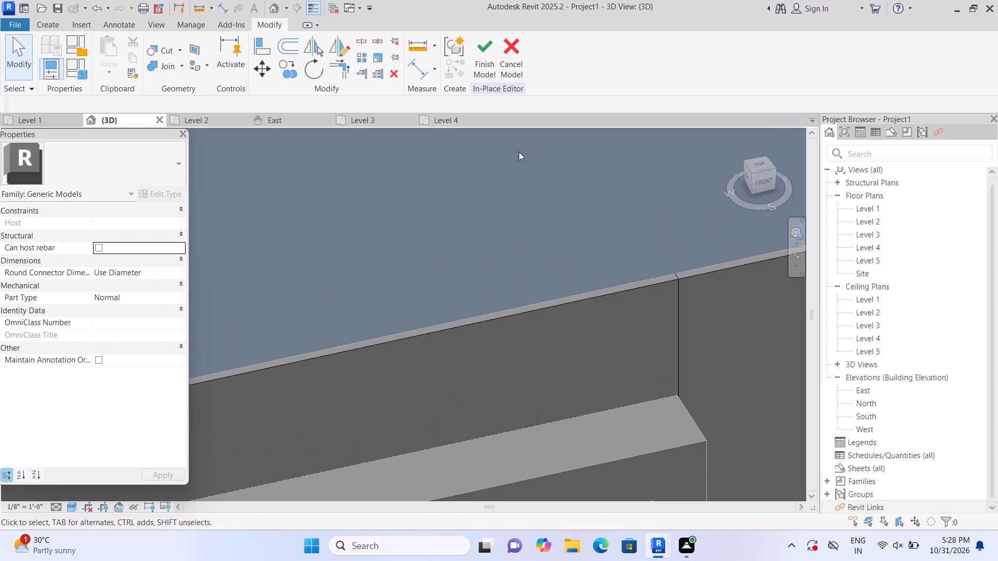
{"action": "left_click", "coordinate": [182, 63]}
{"action": "left_click", "coordinate": [187, 82]}
{"action": "left_click", "coordinate": [509, 324]}
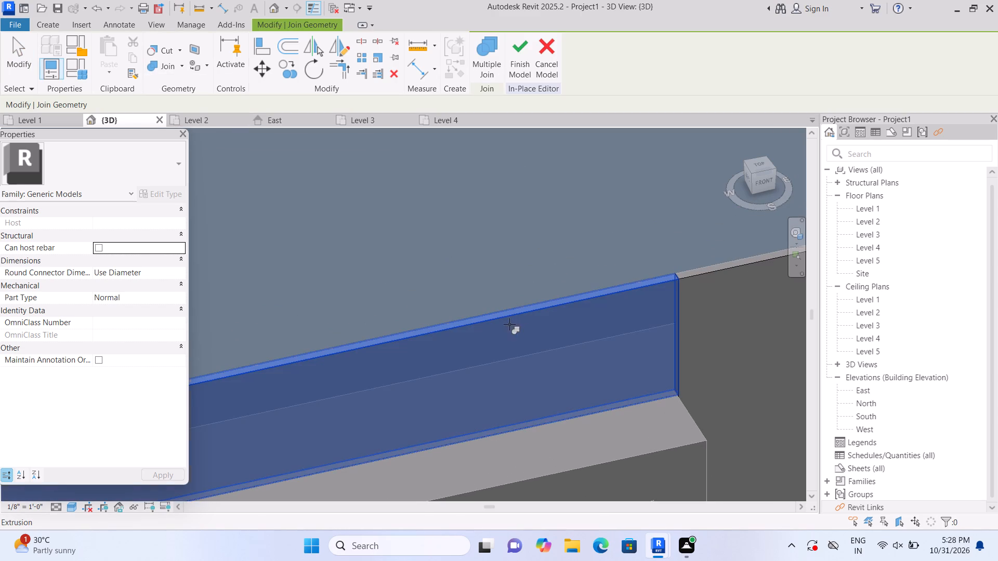
{"action": "left_click", "coordinate": [781, 286]}
Examine the joined panels around the tall window frame and the wall on both sides of it for uncovered areas.
{"action": "scroll", "coordinate": [699, 305], "scroll_direction": "down", "scroll_amount": 4}
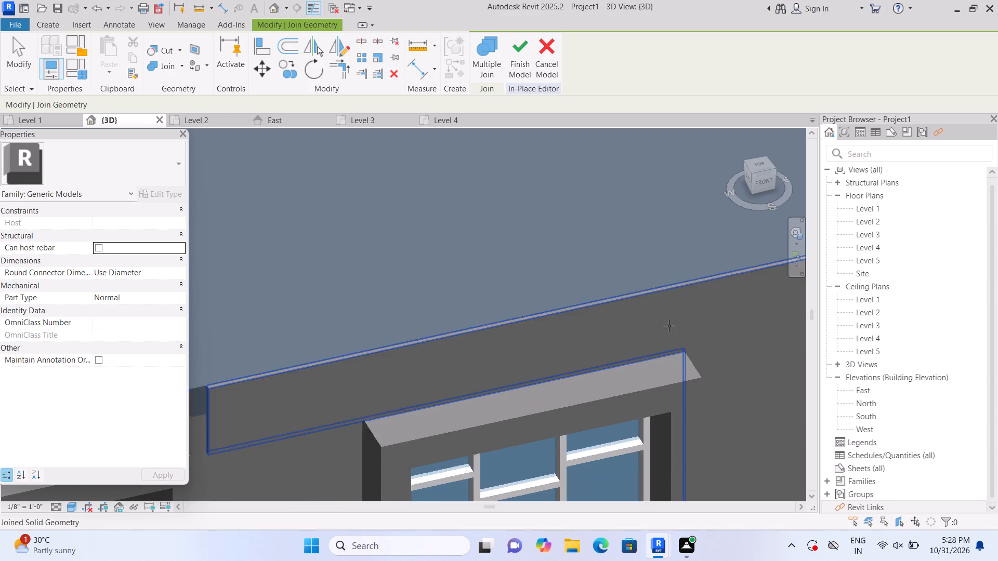
{"action": "scroll", "coordinate": [669, 326], "scroll_direction": "down", "scroll_amount": 2}
{"action": "middle_click_drag", "start_coordinate": [344, 426], "coordinate": [295, 176]}
{"action": "scroll", "coordinate": [276, 175], "scroll_direction": "up", "scroll_amount": 1}
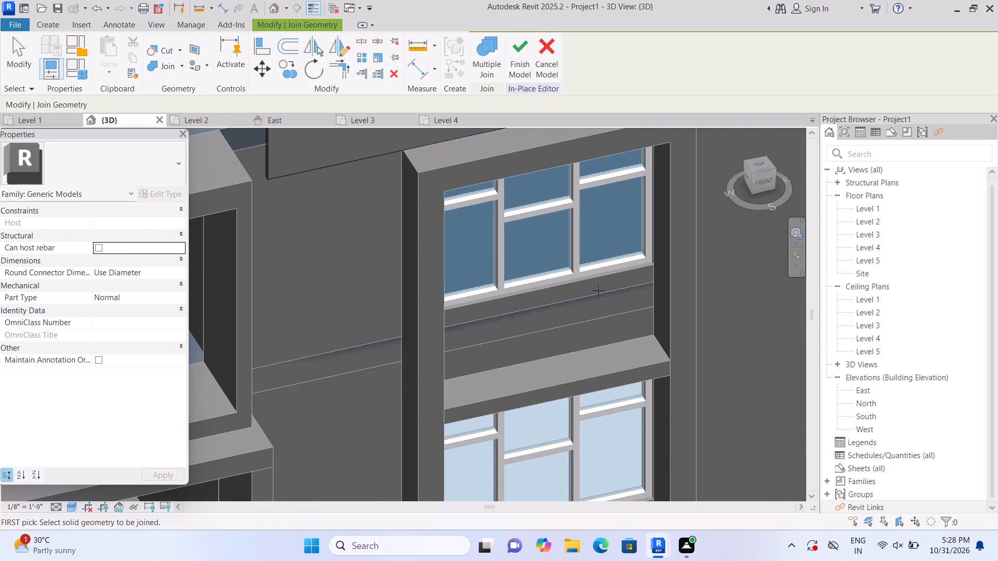
{"action": "middle_click_drag", "start_coordinate": [705, 311], "coordinate": [672, 324], "text": "shift"}
{"action": "middle_click_drag", "start_coordinate": [487, 403], "coordinate": [498, 379]}
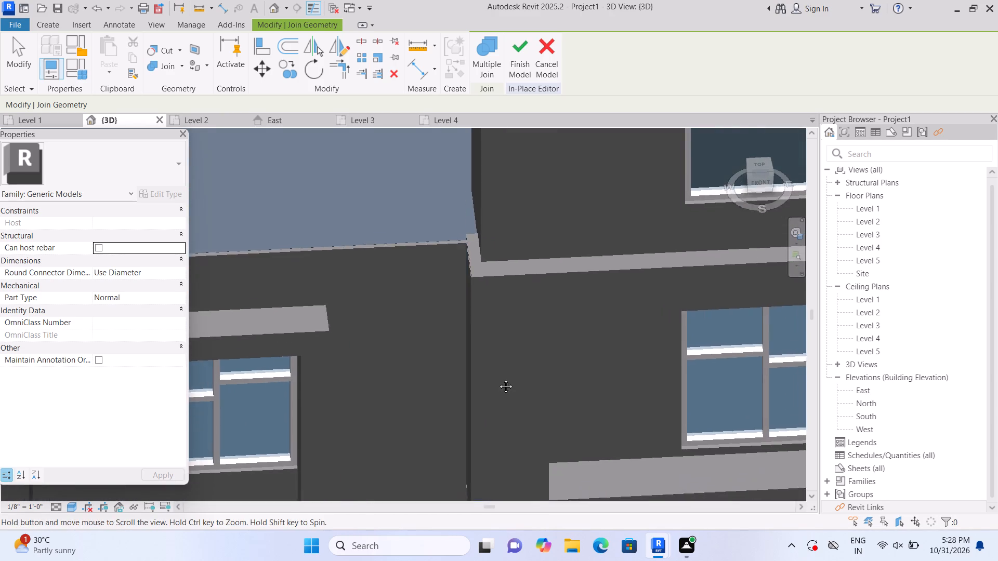
{"action": "middle_click_drag", "start_coordinate": [498, 379], "coordinate": [624, 217]}
{"action": "middle_click_drag", "start_coordinate": [514, 306], "coordinate": [491, 319], "text": "shift"}
{"action": "scroll", "coordinate": [289, 404], "scroll_direction": "up", "scroll_amount": 1}
{"action": "middle_click_drag", "start_coordinate": [301, 390], "coordinate": [569, 303]}
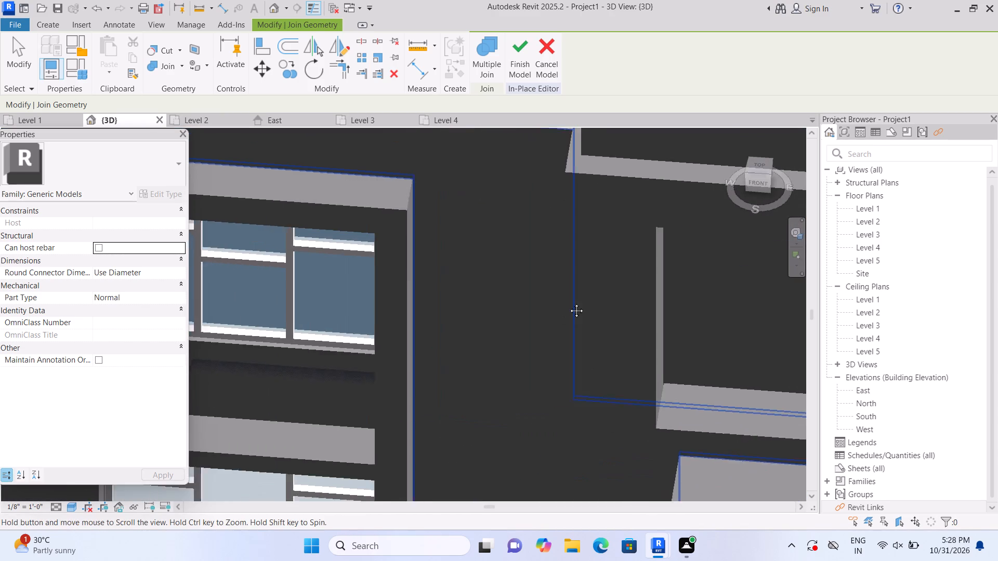
{"action": "middle_click_drag", "start_coordinate": [569, 303], "coordinate": [574, 300]}
{"action": "middle_click_drag", "start_coordinate": [344, 346], "coordinate": [562, 350]}
{"action": "scroll", "coordinate": [503, 339], "scroll_direction": "down", "scroll_amount": 3}
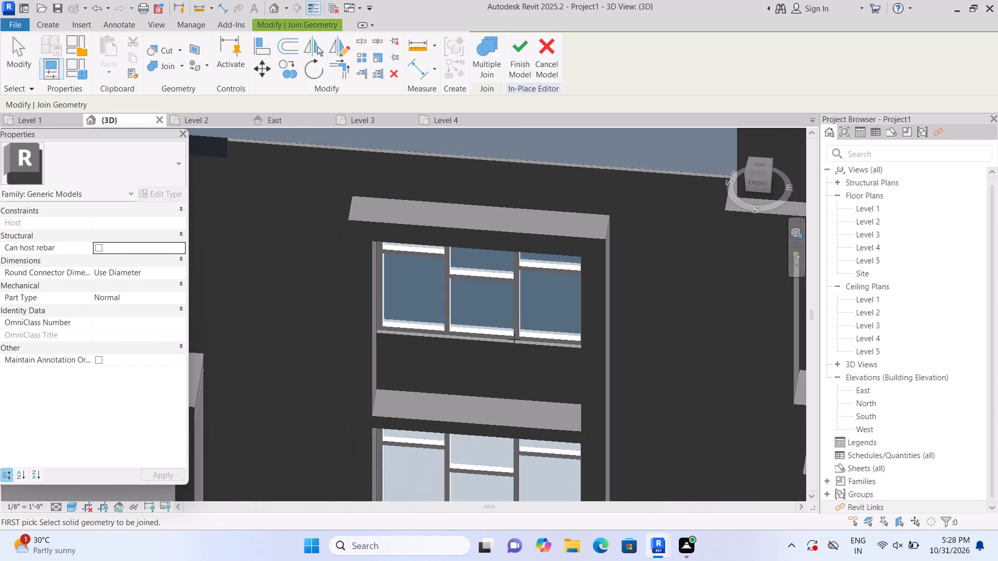
{"action": "scroll", "coordinate": [514, 339], "scroll_direction": "down", "scroll_amount": 2}
{"action": "scroll", "coordinate": [311, 239], "scroll_direction": "up", "scroll_amount": 6}
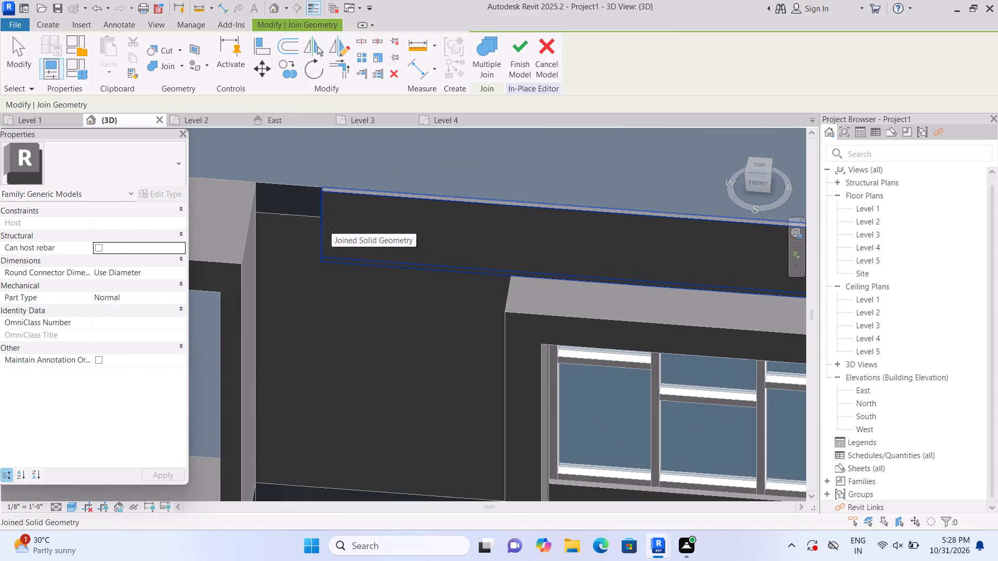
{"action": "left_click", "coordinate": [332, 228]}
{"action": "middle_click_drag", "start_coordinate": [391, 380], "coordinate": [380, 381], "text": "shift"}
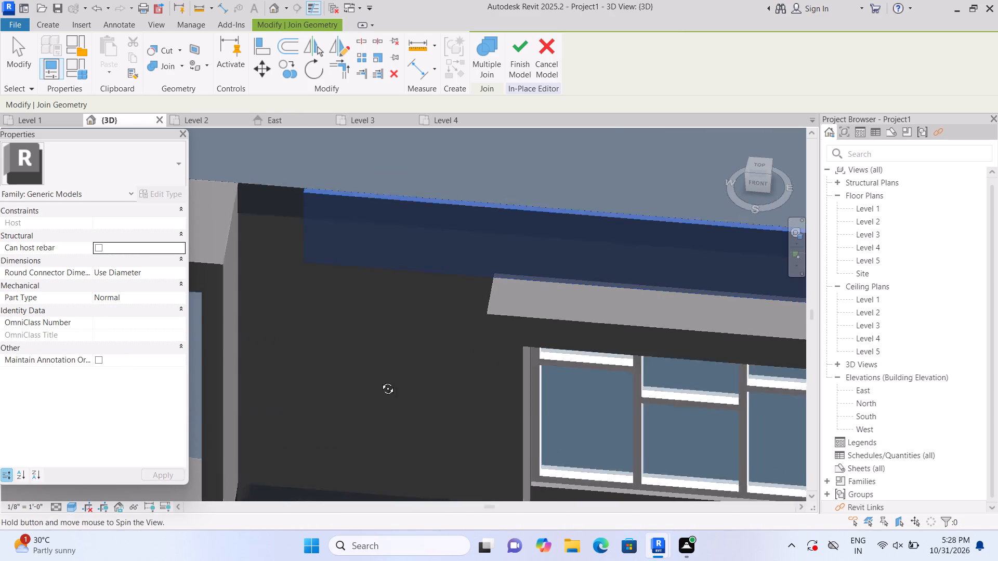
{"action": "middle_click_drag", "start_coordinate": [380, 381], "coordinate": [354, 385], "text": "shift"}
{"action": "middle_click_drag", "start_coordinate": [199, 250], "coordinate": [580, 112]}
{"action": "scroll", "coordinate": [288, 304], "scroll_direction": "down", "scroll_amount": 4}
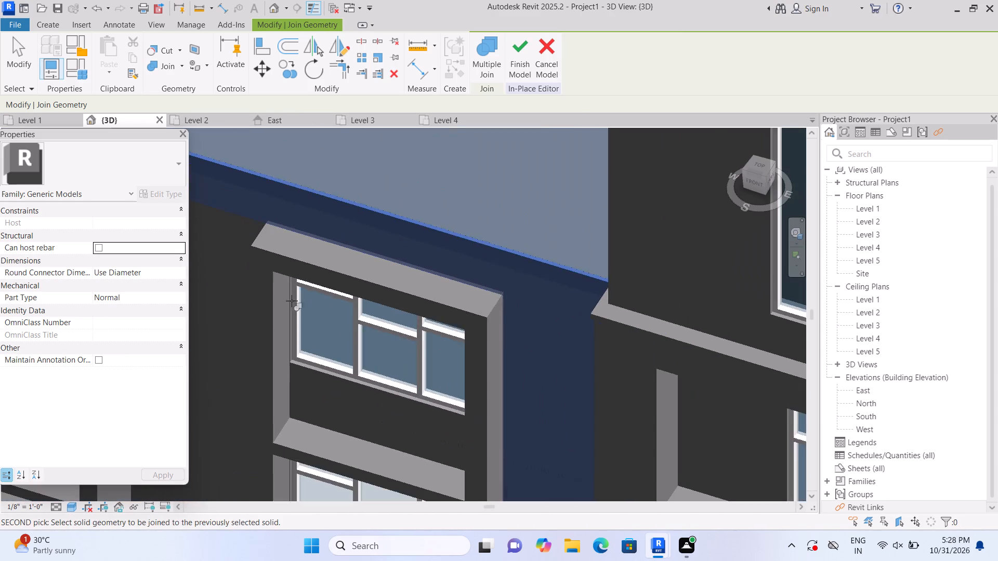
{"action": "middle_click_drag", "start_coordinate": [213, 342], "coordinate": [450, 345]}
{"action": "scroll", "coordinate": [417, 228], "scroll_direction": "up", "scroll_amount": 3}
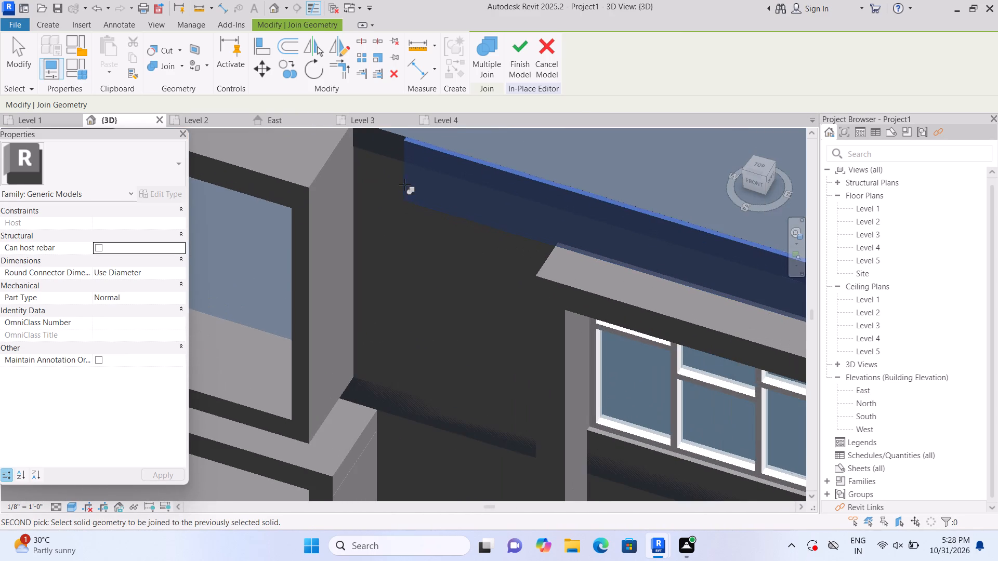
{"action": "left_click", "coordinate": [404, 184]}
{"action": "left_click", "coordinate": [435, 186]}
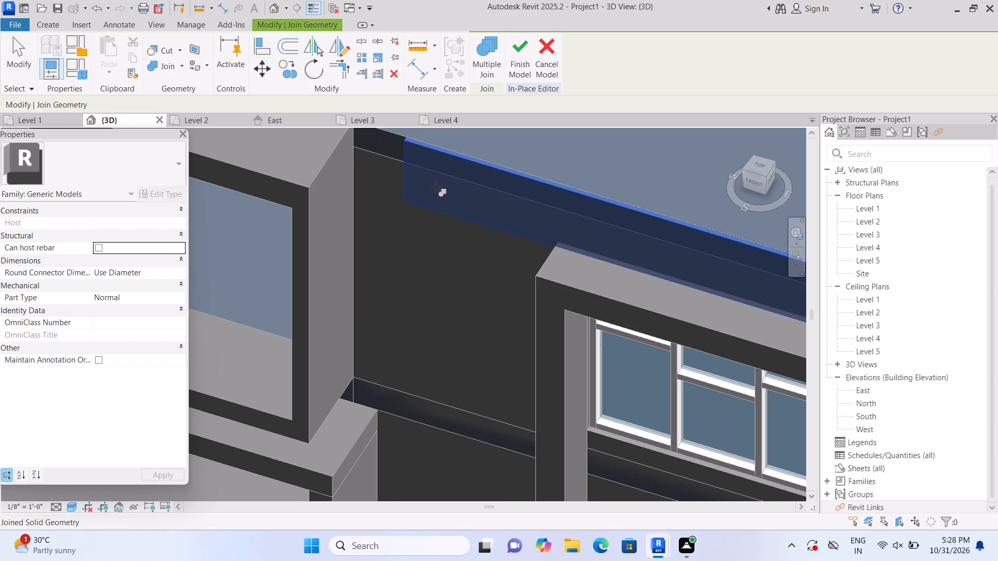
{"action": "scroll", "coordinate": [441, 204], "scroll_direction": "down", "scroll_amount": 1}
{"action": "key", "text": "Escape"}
Stretch the free end of the panel above the tall window frame until it meets the balcony frame's side.
{"action": "scroll", "coordinate": [454, 261], "scroll_direction": "down", "scroll_amount": 2}
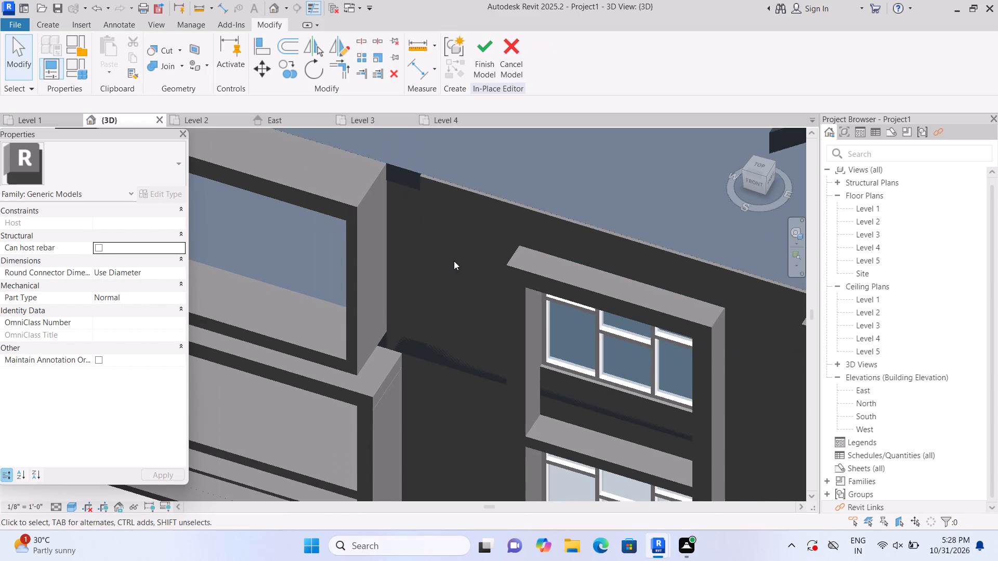
{"action": "left_click", "coordinate": [513, 237]}
{"action": "scroll", "coordinate": [487, 234], "scroll_direction": "up", "scroll_amount": 1}
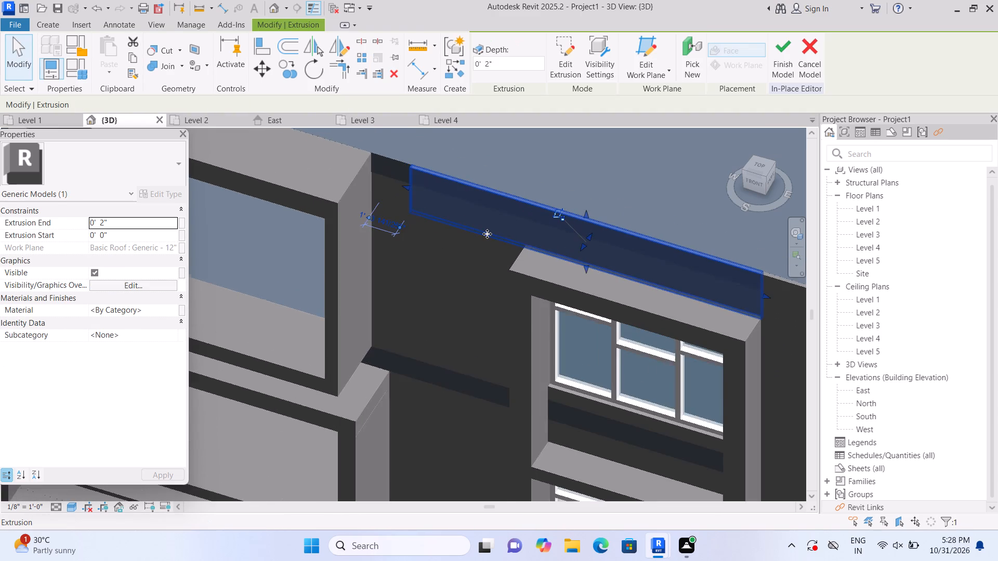
{"action": "scroll", "coordinate": [478, 227], "scroll_direction": "up", "scroll_amount": 2}
{"action": "left_click_drag", "start_coordinate": [384, 175], "coordinate": [371, 175]}
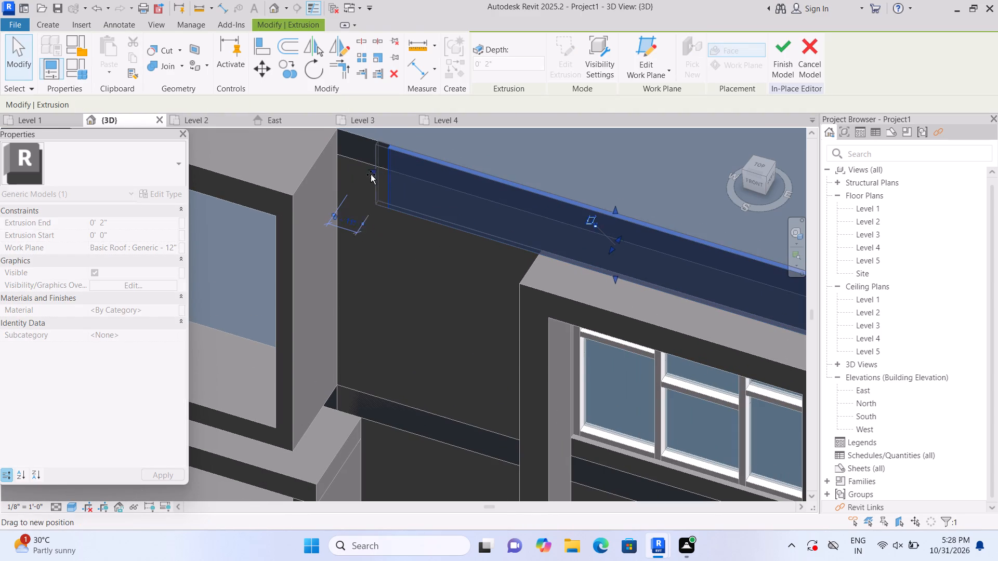
{"action": "left_click_drag", "start_coordinate": [371, 175], "coordinate": [337, 168]}
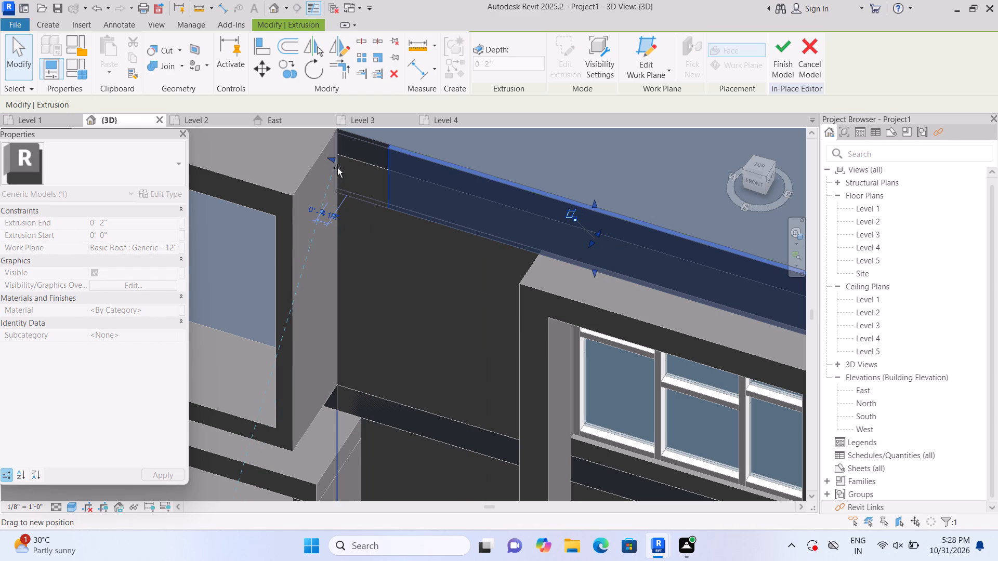
{"action": "left_click_drag", "start_coordinate": [337, 168], "coordinate": [337, 168]}
{"action": "key", "text": "Escape"}
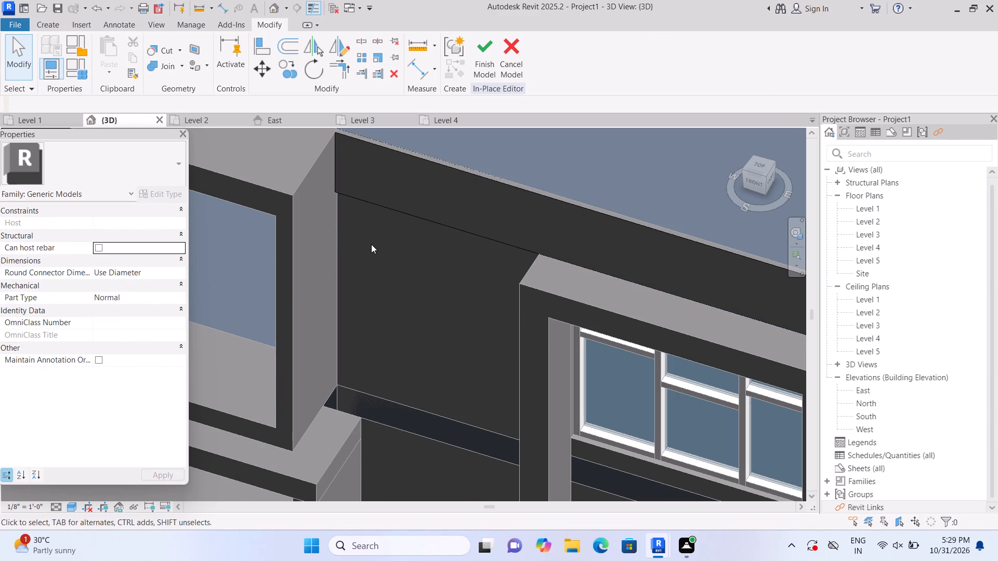
Examine the remaining wall between the balcony frame and the tall window frame, below the extended top panel.
{"action": "scroll", "coordinate": [371, 264], "scroll_direction": "down", "scroll_amount": 3}
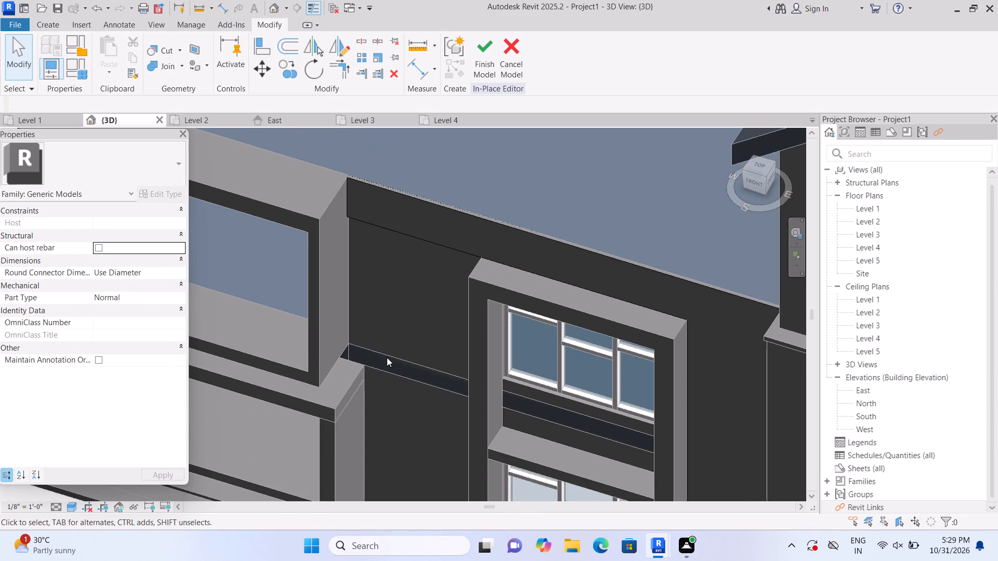
{"action": "scroll", "coordinate": [387, 358], "scroll_direction": "up", "scroll_amount": 4}
{"action": "scroll", "coordinate": [389, 360], "scroll_direction": "down", "scroll_amount": 2}
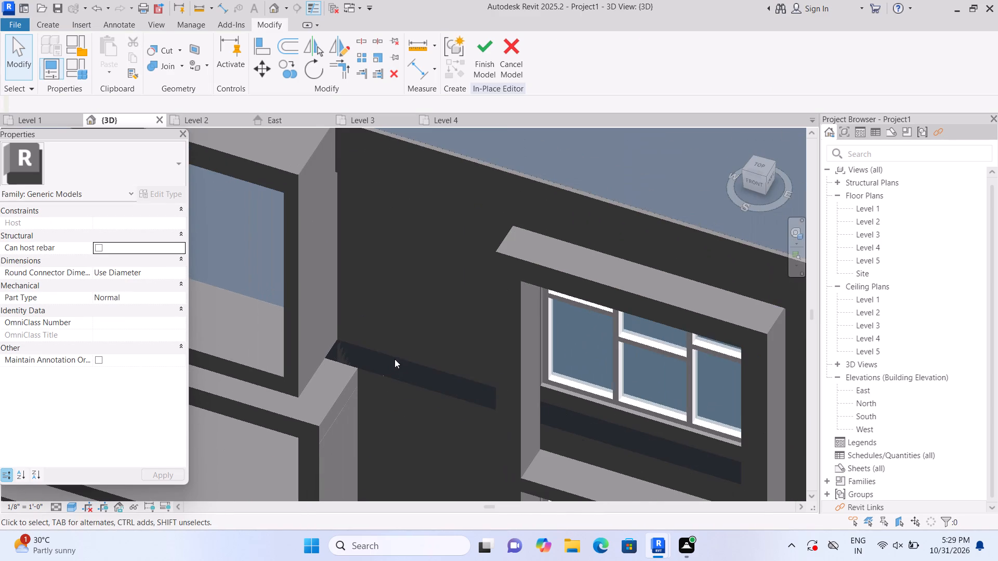
{"action": "middle_click_drag", "start_coordinate": [359, 350], "coordinate": [419, 368], "text": "shift"}
{"action": "middle_click_drag", "start_coordinate": [502, 330], "coordinate": [478, 328]}
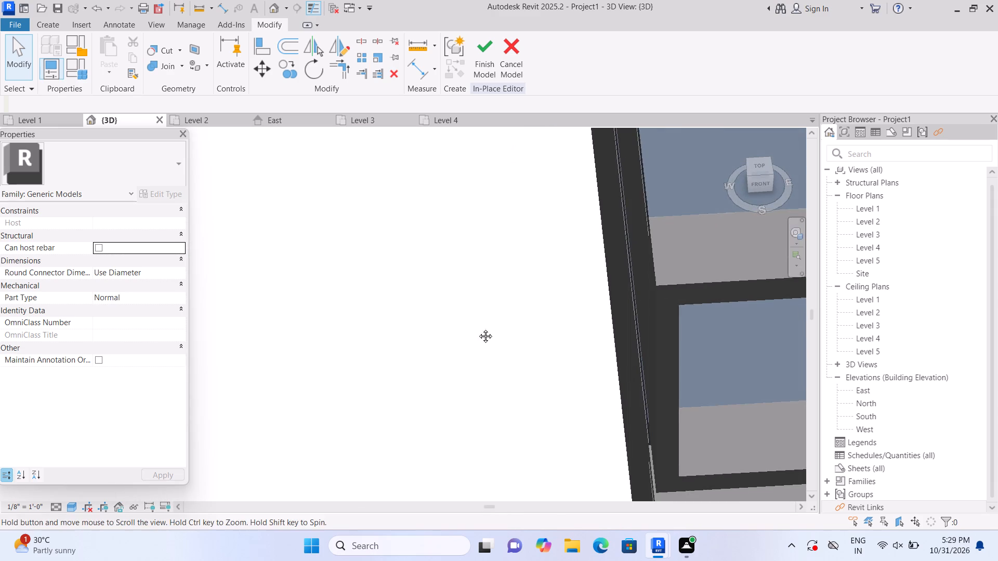
{"action": "middle_click_drag", "start_coordinate": [478, 328], "coordinate": [237, 319]}
{"action": "middle_click_drag", "start_coordinate": [595, 379], "coordinate": [296, 382]}
{"action": "middle_click_drag", "start_coordinate": [442, 383], "coordinate": [165, 327]}
{"action": "scroll", "coordinate": [165, 327], "scroll_direction": "up", "scroll_amount": 1}
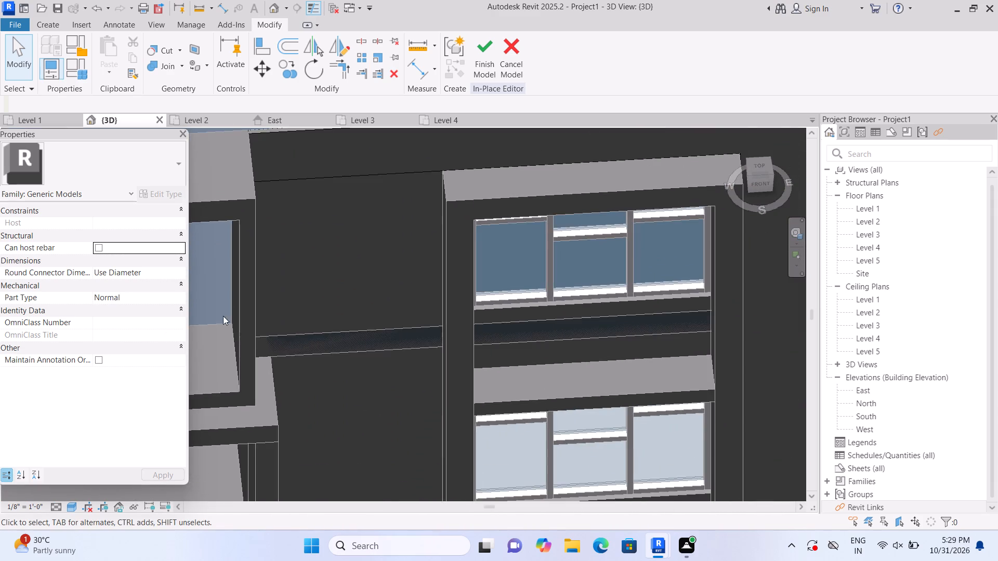
{"action": "scroll", "coordinate": [235, 312], "scroll_direction": "down", "scroll_amount": 3}
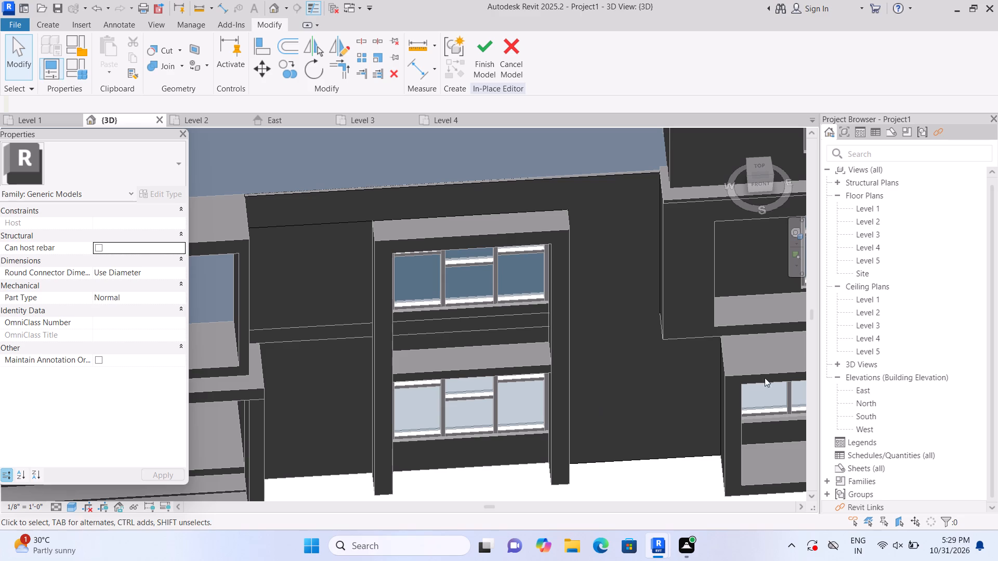
Start an extrusion on the 9" wall face and sketch a rectangle about 6'-5 1/2" by 8'-8" between the balcony and tall window frames, down to Level 2.
{"action": "left_click", "coordinate": [764, 185]}
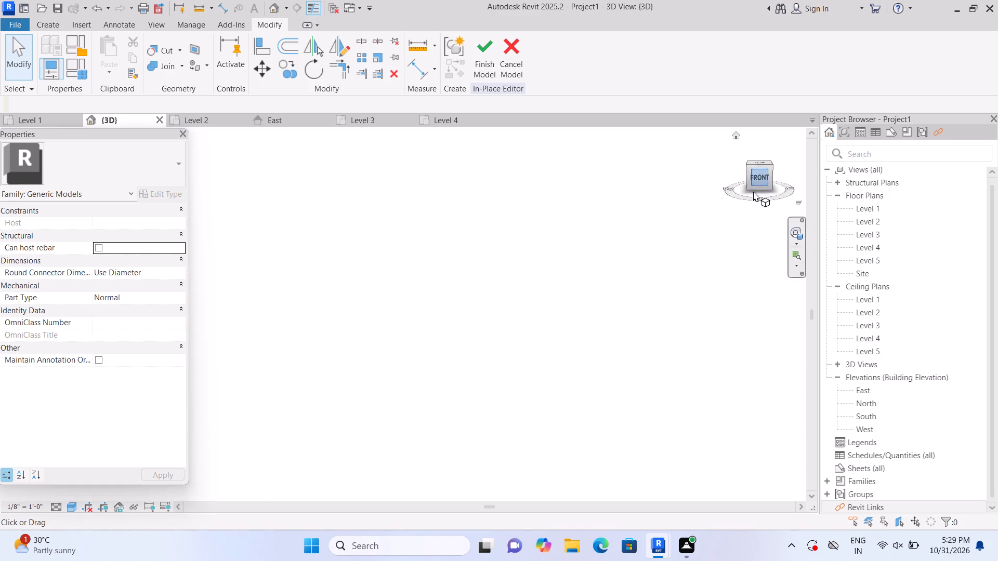
{"action": "scroll", "coordinate": [418, 341], "scroll_direction": "up", "scroll_amount": 14}
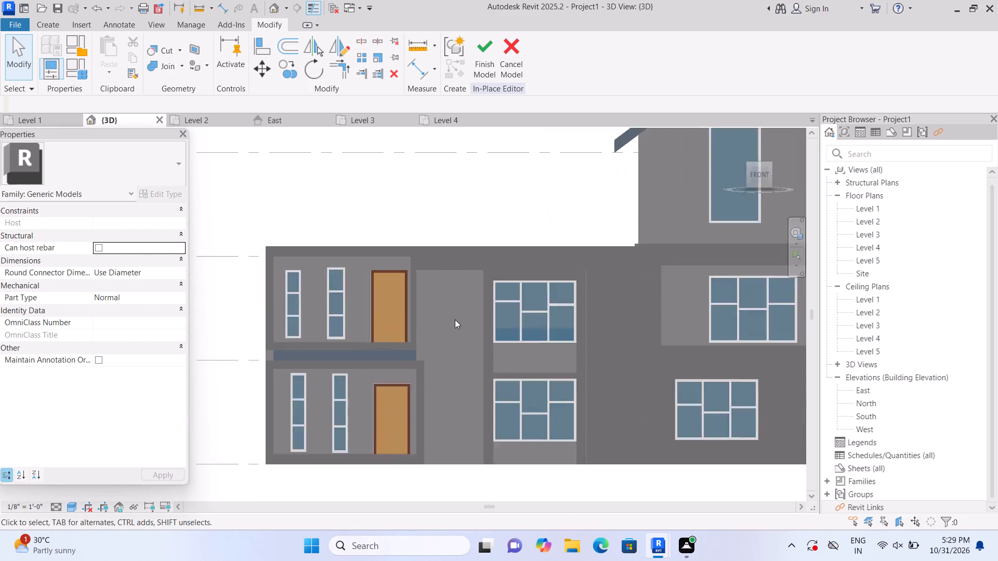
{"action": "scroll", "coordinate": [455, 319], "scroll_direction": "up", "scroll_amount": 5}
{"action": "left_click", "coordinate": [50, 25]}
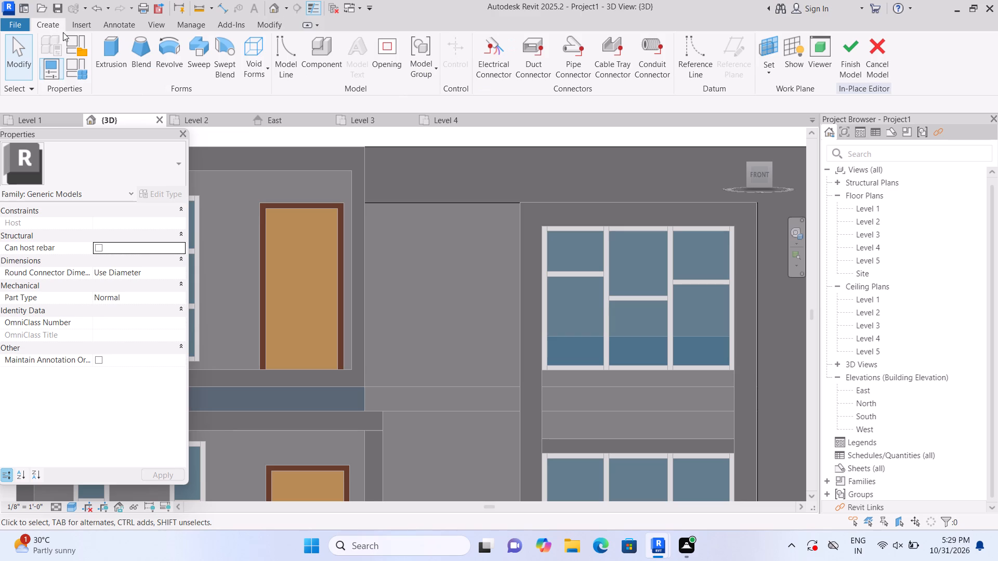
{"action": "left_click", "coordinate": [115, 48]}
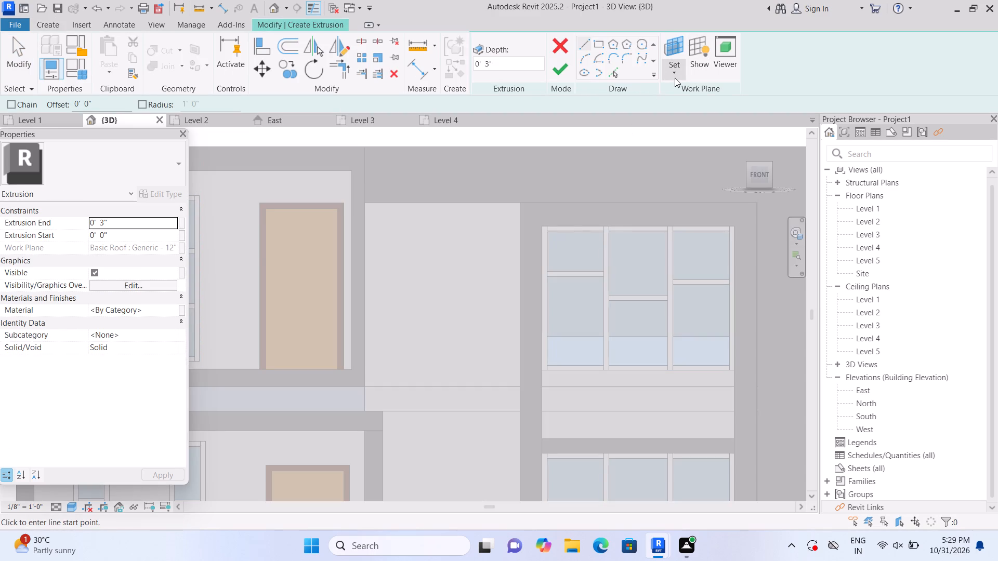
{"action": "left_click", "coordinate": [675, 78]}
{"action": "left_click", "coordinate": [684, 117]}
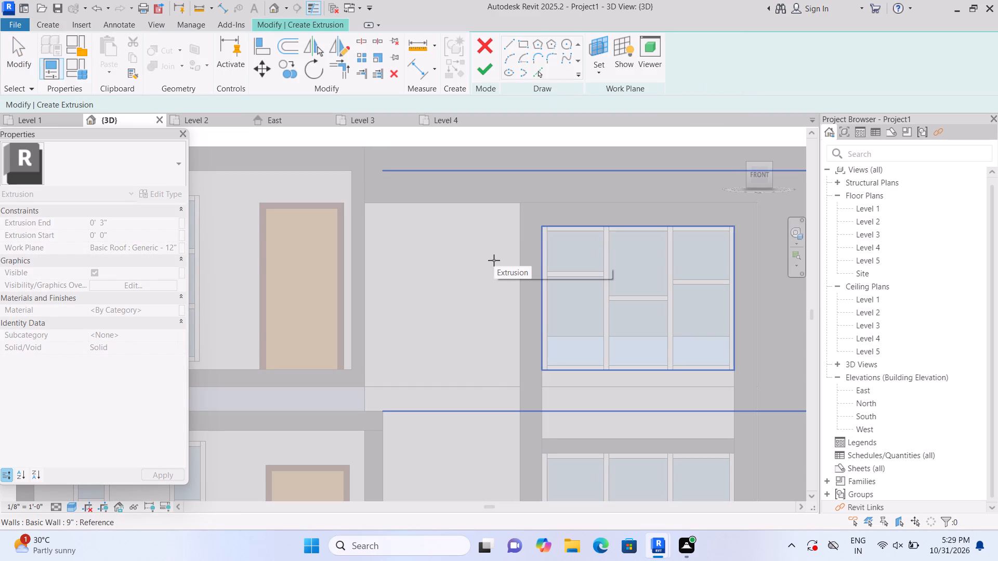
{"action": "left_click", "coordinate": [494, 260]}
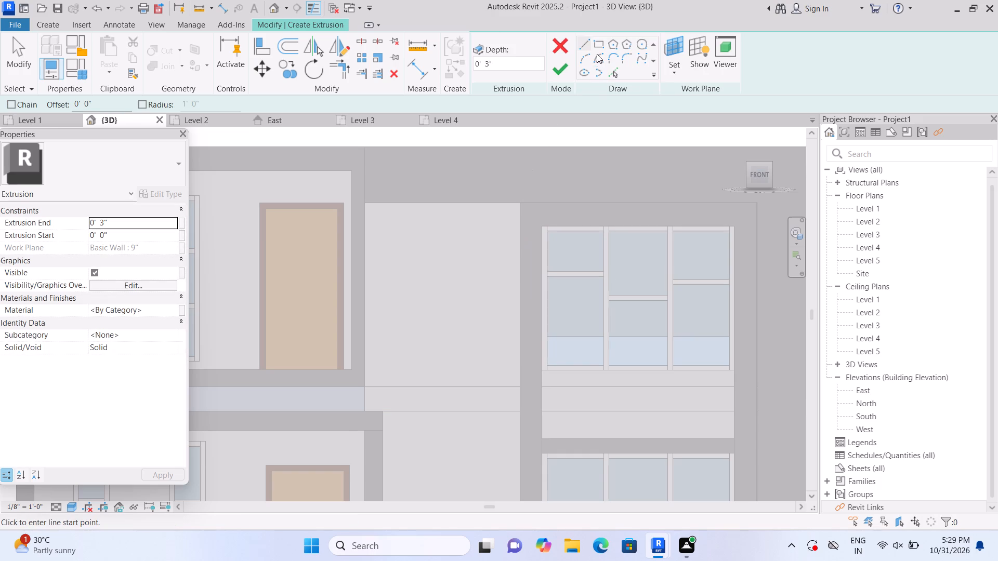
{"action": "left_click", "coordinate": [595, 42]}
{"action": "left_click", "coordinate": [364, 199]}
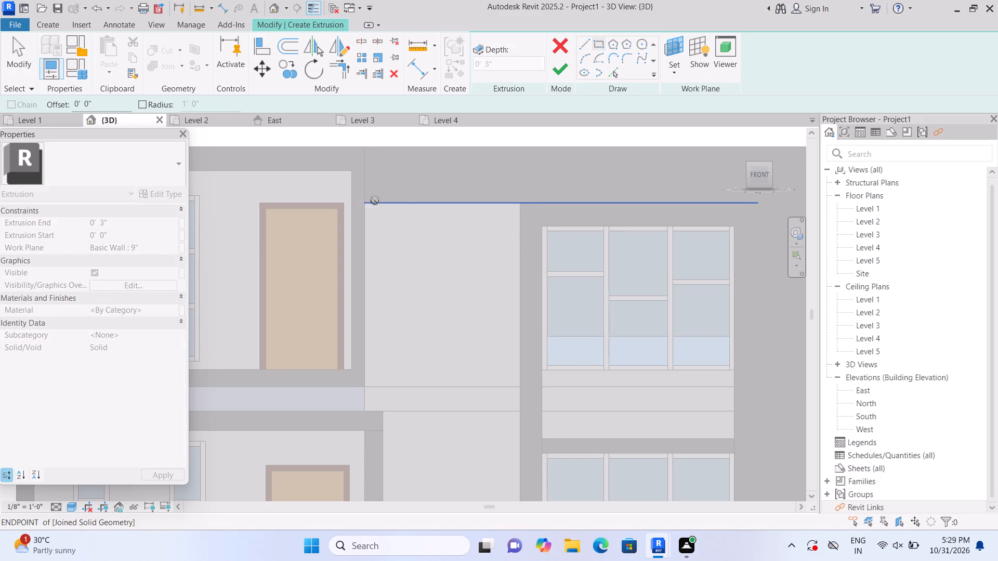
{"action": "left_click", "coordinate": [524, 407]}
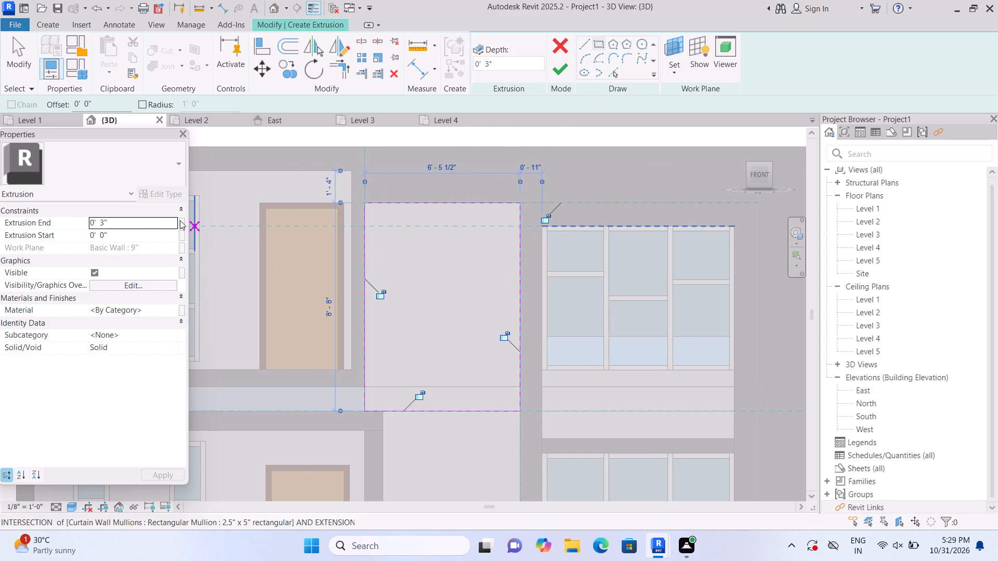
Set the extrusion end to 2" and finish the panel between the upper balcony frame and the tall window frame.
{"action": "left_click", "coordinate": [155, 222]}
{"action": "key", "text": "BackSpace"}
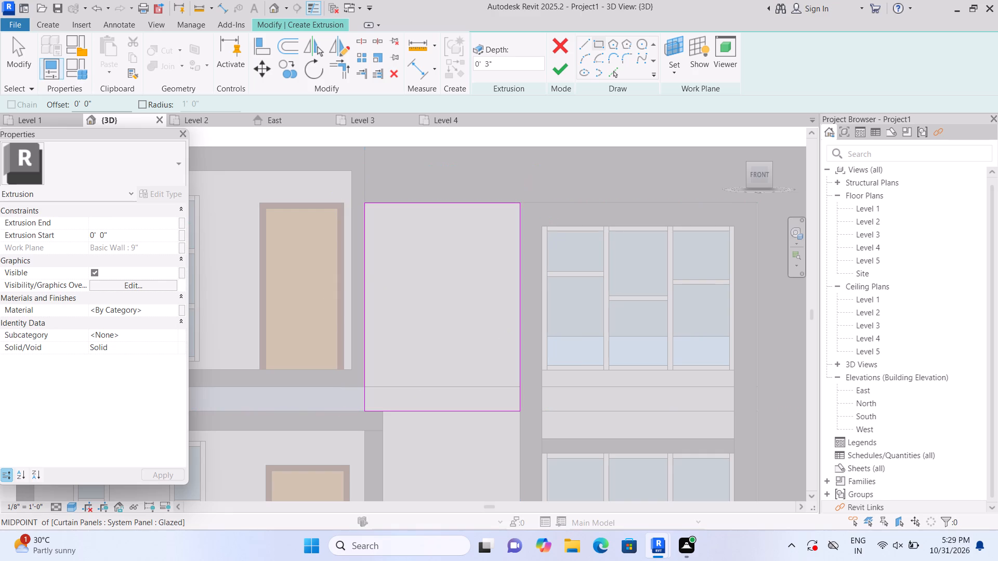
{"action": "key", "text": "2"}
{"action": "key", "text": "shift+quotedbl"}
{"action": "key", "text": "Return"}
{"action": "left_click", "coordinate": [557, 69]}
{"action": "scroll", "coordinate": [571, 113], "scroll_direction": "down", "scroll_amount": 1}
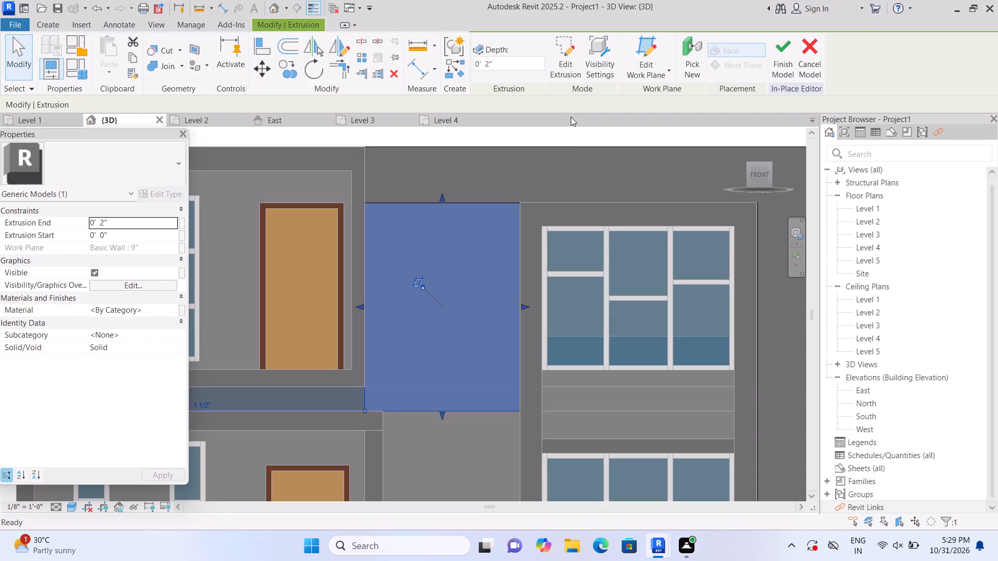
{"action": "scroll", "coordinate": [571, 117], "scroll_direction": "down", "scroll_amount": 3}
{"action": "scroll", "coordinate": [564, 187], "scroll_direction": "down", "scroll_amount": 3}
{"action": "left_click", "coordinate": [616, 132]}
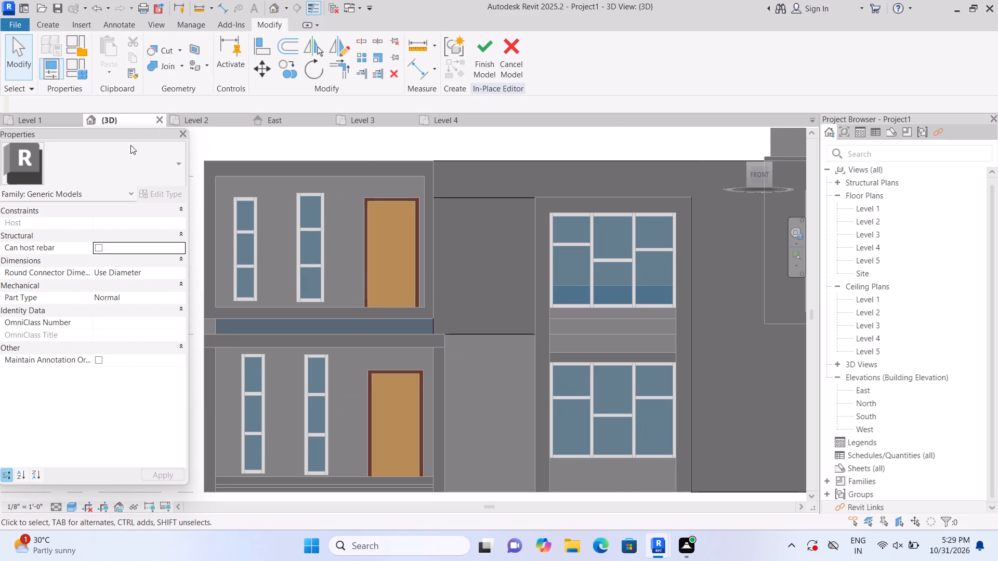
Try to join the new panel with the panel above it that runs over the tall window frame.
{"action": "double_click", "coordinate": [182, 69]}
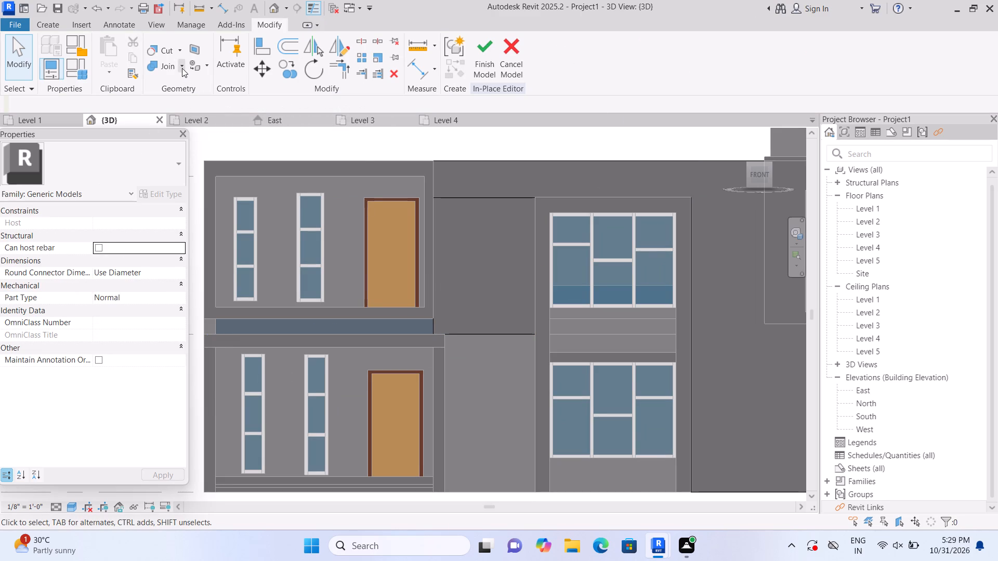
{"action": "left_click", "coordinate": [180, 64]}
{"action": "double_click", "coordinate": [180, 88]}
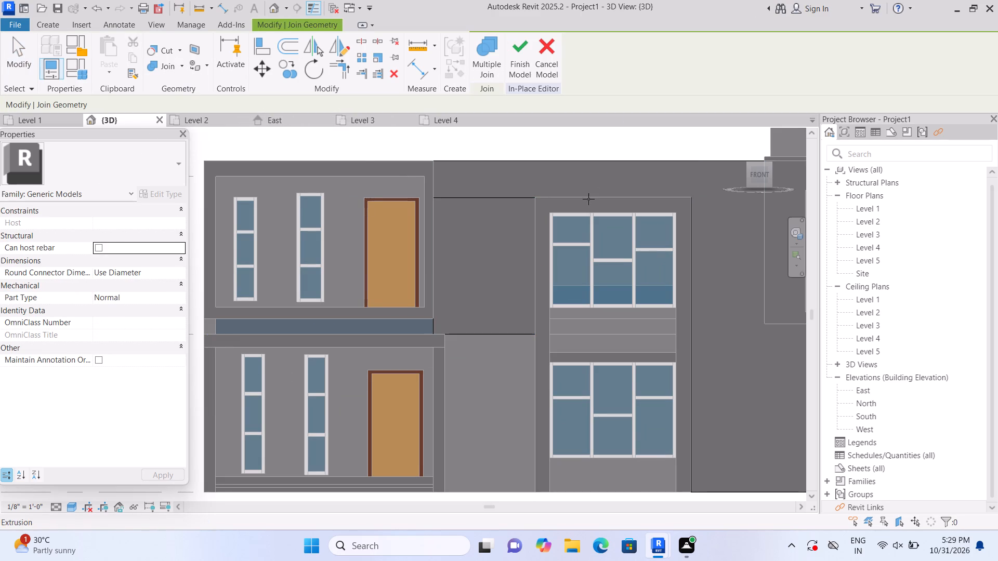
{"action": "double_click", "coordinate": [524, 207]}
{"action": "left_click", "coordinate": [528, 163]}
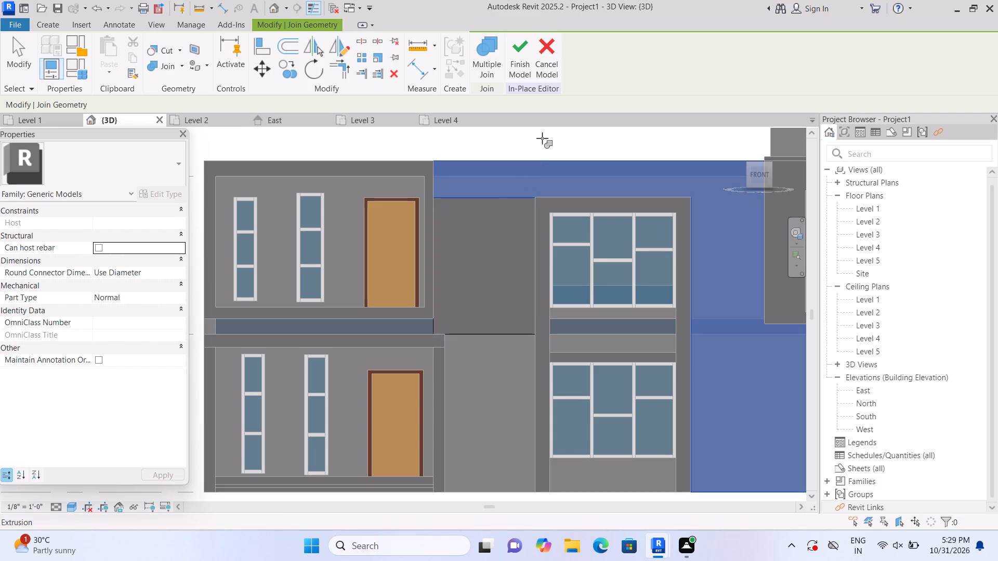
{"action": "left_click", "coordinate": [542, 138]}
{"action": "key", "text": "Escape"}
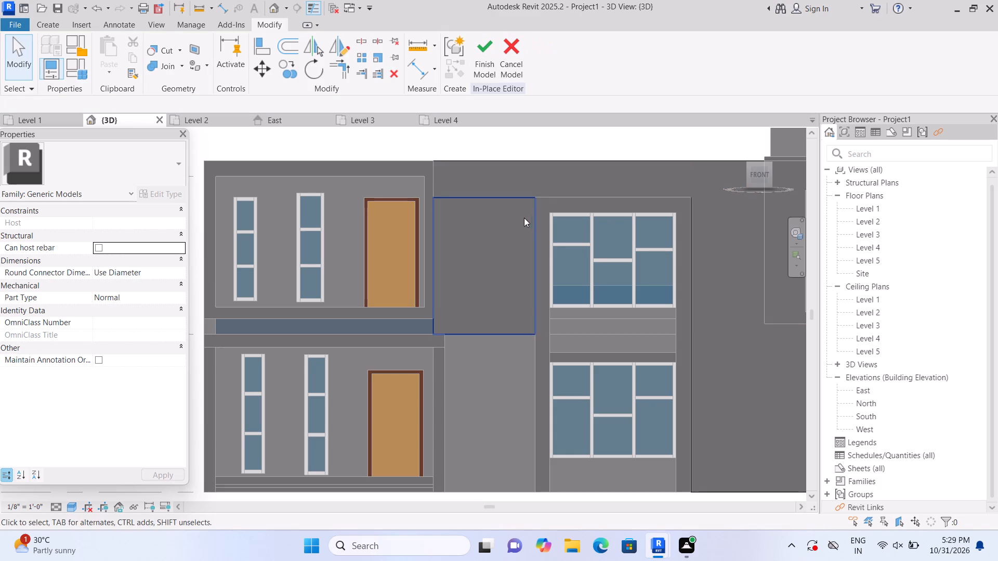
Examine the new panel's edges against the balcony frame, the tall window frame and the panel above from an angled view.
{"action": "middle_click_drag", "start_coordinate": [725, 333], "coordinate": [631, 375], "text": "shift"}
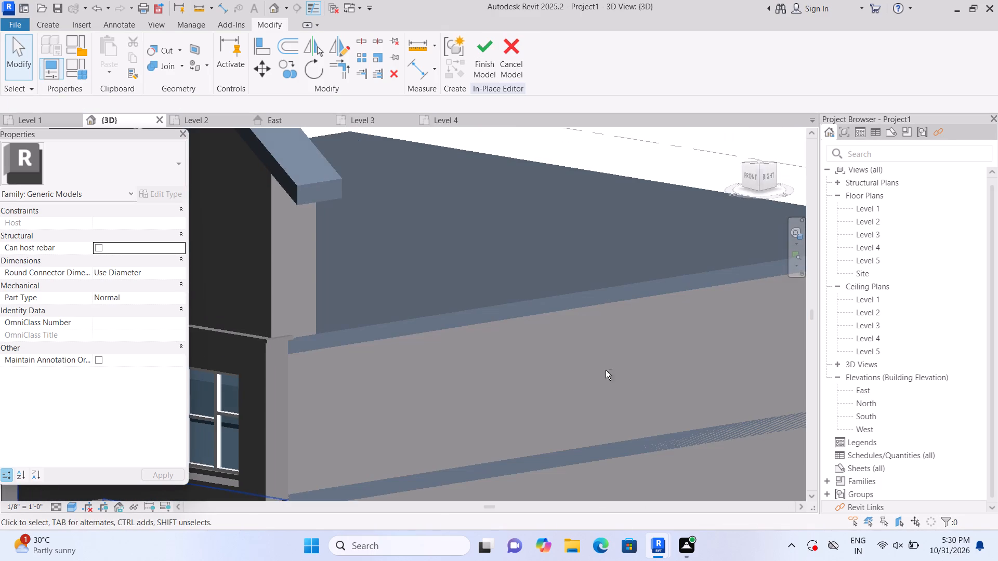
{"action": "middle_click_drag", "start_coordinate": [374, 360], "coordinate": [859, 324]}
{"action": "middle_click_drag", "start_coordinate": [442, 370], "coordinate": [606, 339]}
{"action": "scroll", "coordinate": [476, 289], "scroll_direction": "up", "scroll_amount": 2}
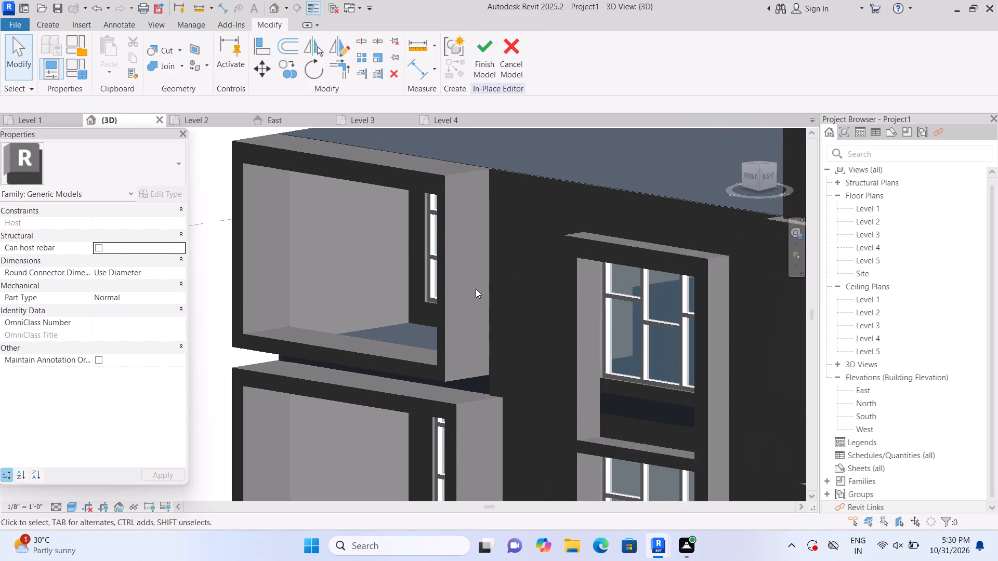
{"action": "scroll", "coordinate": [555, 323], "scroll_direction": "up", "scroll_amount": 3}
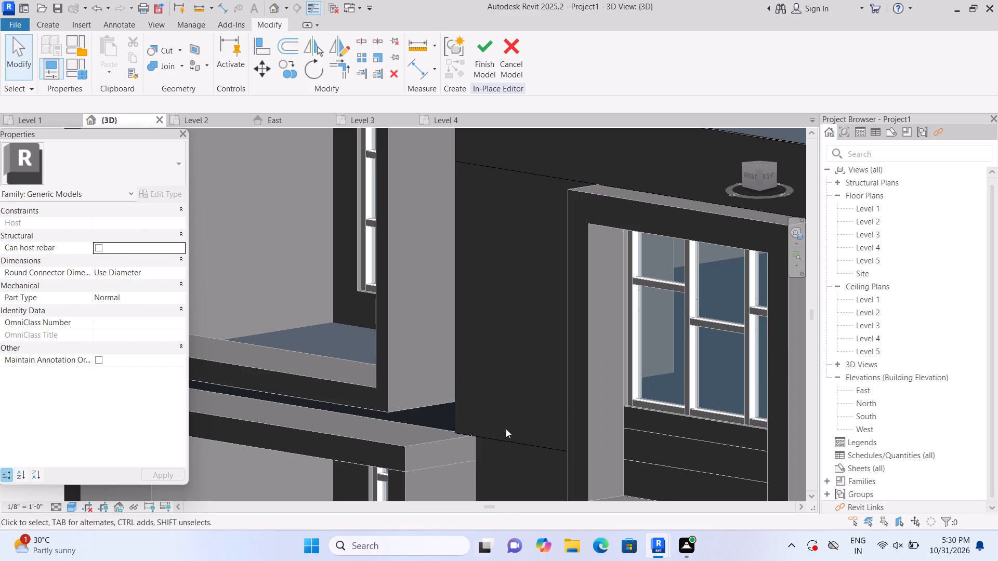
{"action": "middle_click_drag", "start_coordinate": [501, 409], "coordinate": [498, 492]}
{"action": "scroll", "coordinate": [502, 384], "scroll_direction": "up", "scroll_amount": 1}
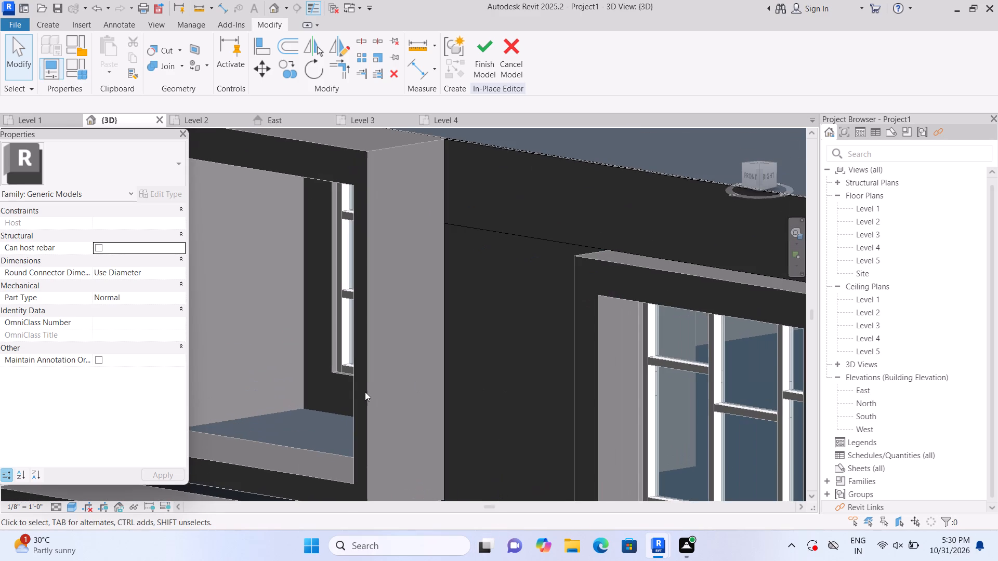
{"action": "scroll", "coordinate": [475, 383], "scroll_direction": "up", "scroll_amount": 3}
{"action": "middle_click_drag", "start_coordinate": [491, 353], "coordinate": [468, 399]}
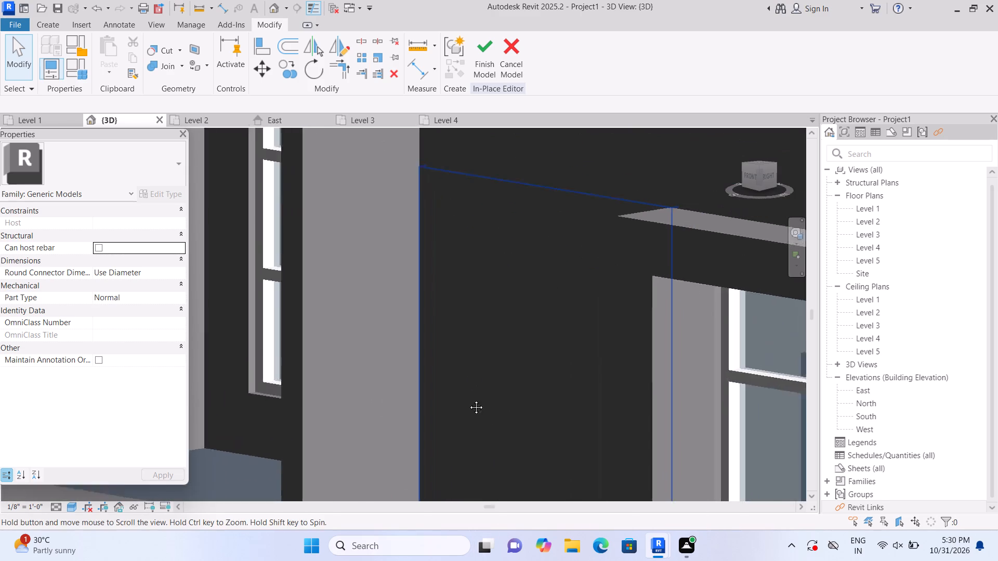
{"action": "middle_click_drag", "start_coordinate": [468, 399], "coordinate": [463, 405]}
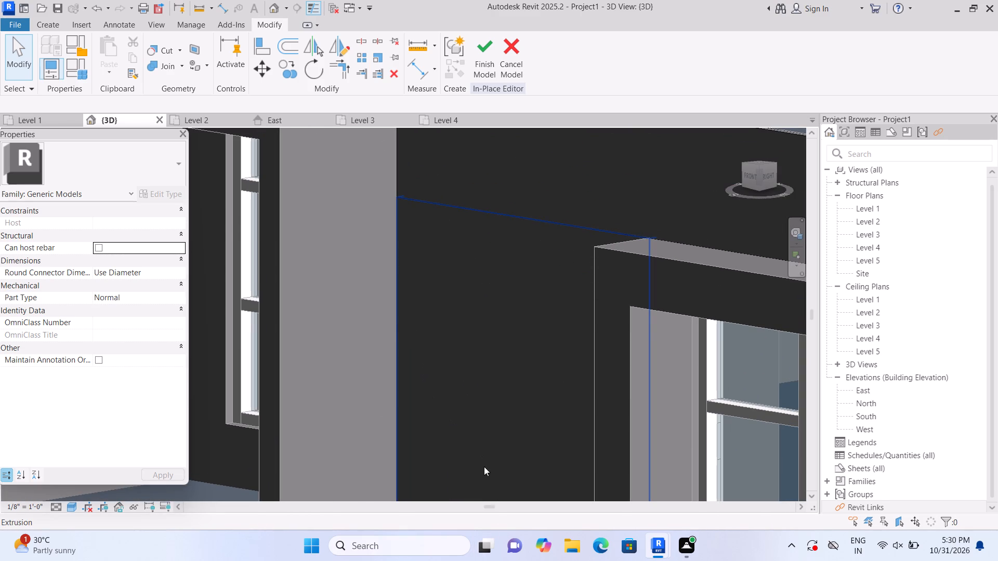
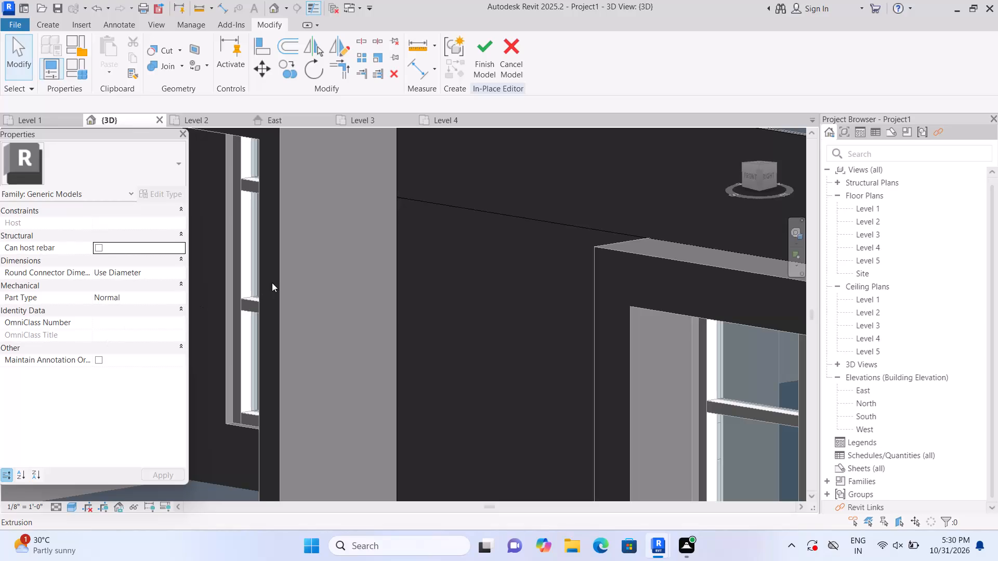
Join the panel between the upper balcony frame and tall window frame with the panel above it.
{"action": "middle_click_drag", "start_coordinate": [272, 283], "coordinate": [225, 355]}
{"action": "left_click", "coordinate": [436, 324]}
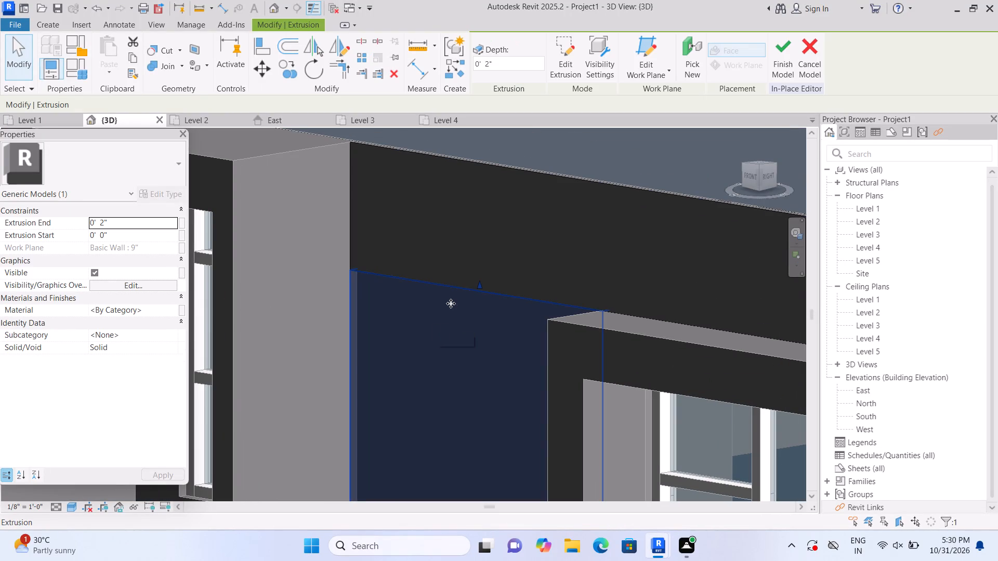
{"action": "left_click", "coordinate": [484, 250]}
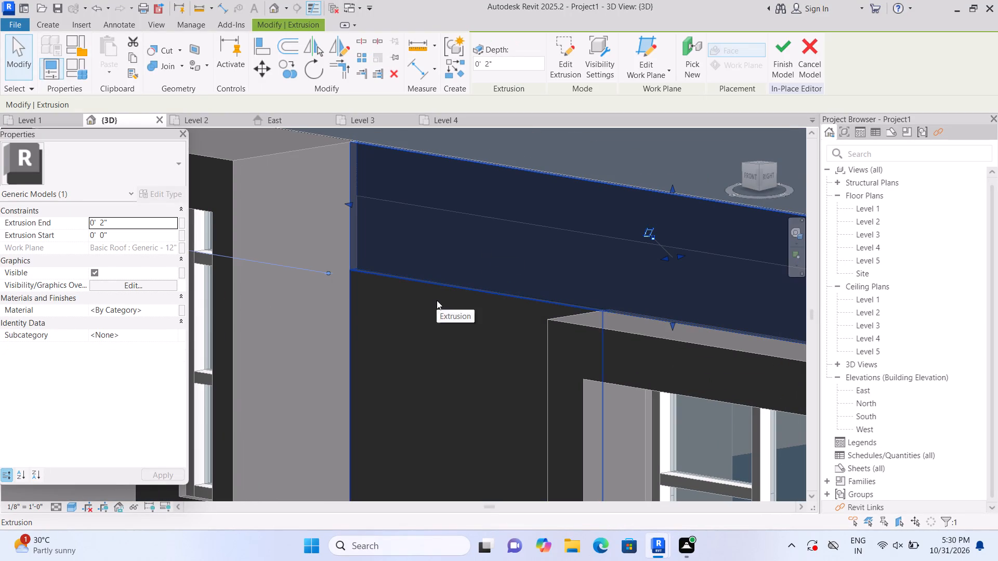
{"action": "key", "text": "Escape"}
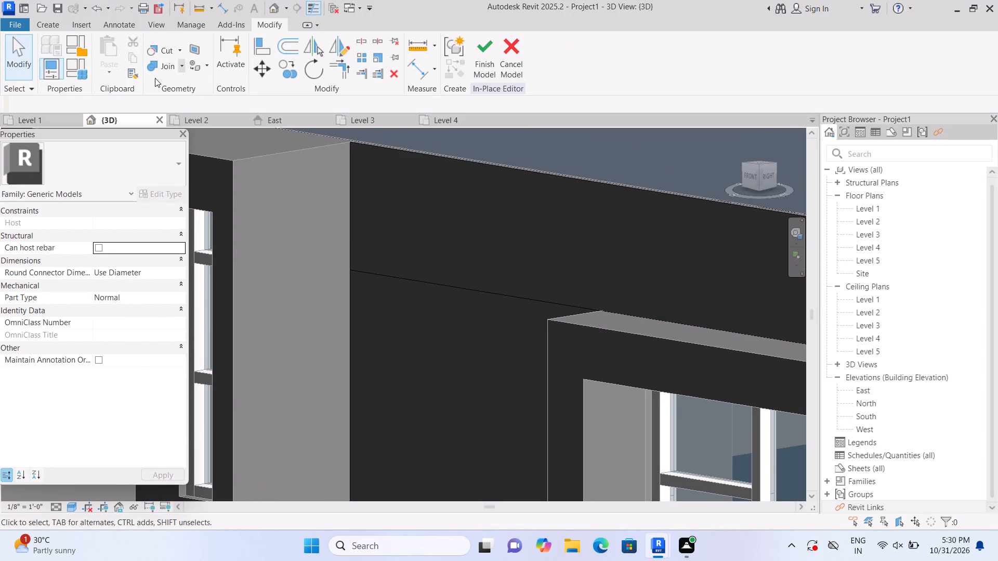
{"action": "left_click", "coordinate": [181, 62]}
{"action": "left_click", "coordinate": [179, 80]}
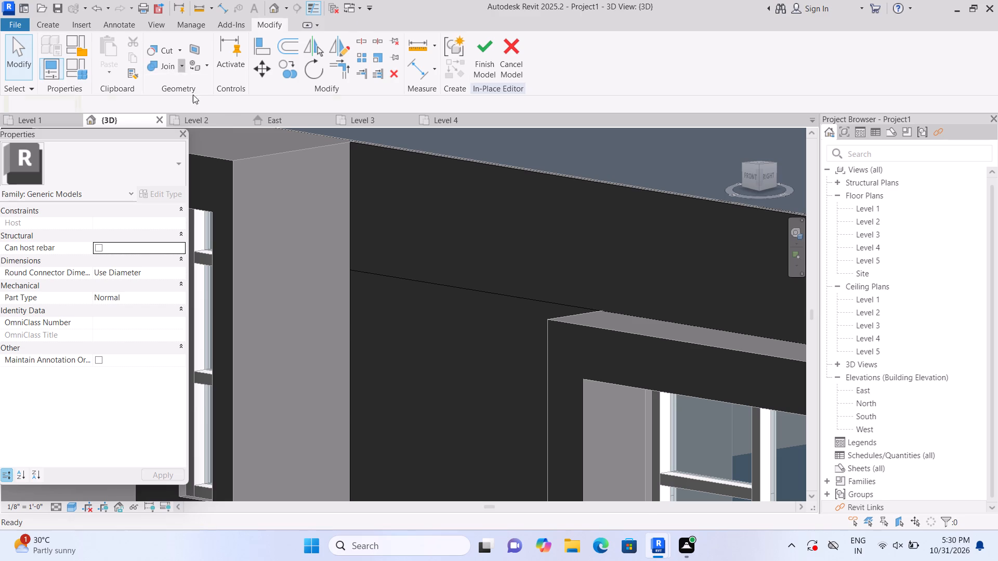
{"action": "left_click", "coordinate": [416, 198]}
{"action": "left_click", "coordinate": [401, 339]}
Extrude a 2" panel about 5'-8 1/2" by 10'-0" on the ground-floor 9" wall face, between the lower balcony frame and the tall window frame.
{"action": "scroll", "coordinate": [448, 274], "scroll_direction": "down", "scroll_amount": 4}
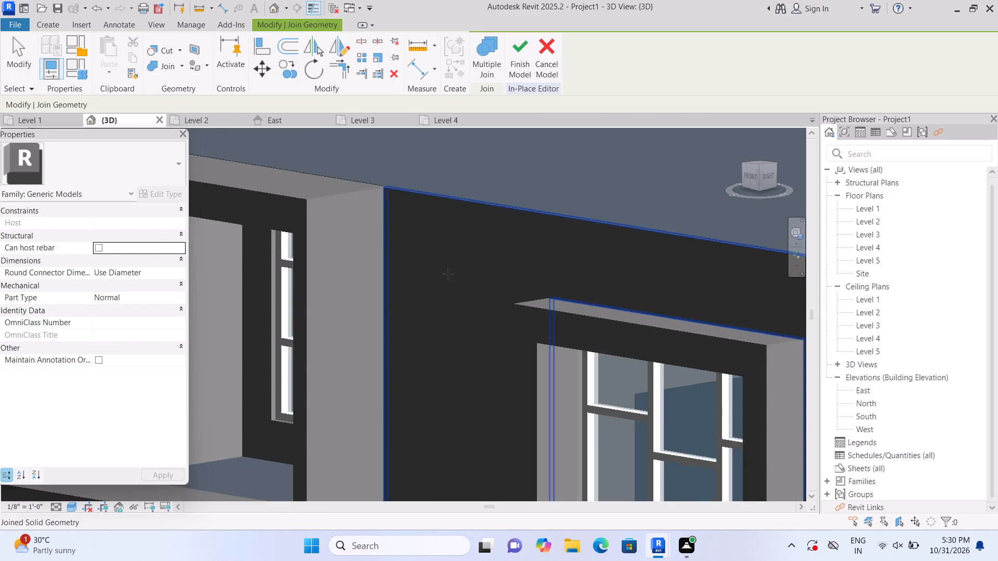
{"action": "middle_click_drag", "start_coordinate": [442, 342], "coordinate": [430, 176]}
{"action": "scroll", "coordinate": [440, 205], "scroll_direction": "down", "scroll_amount": 1}
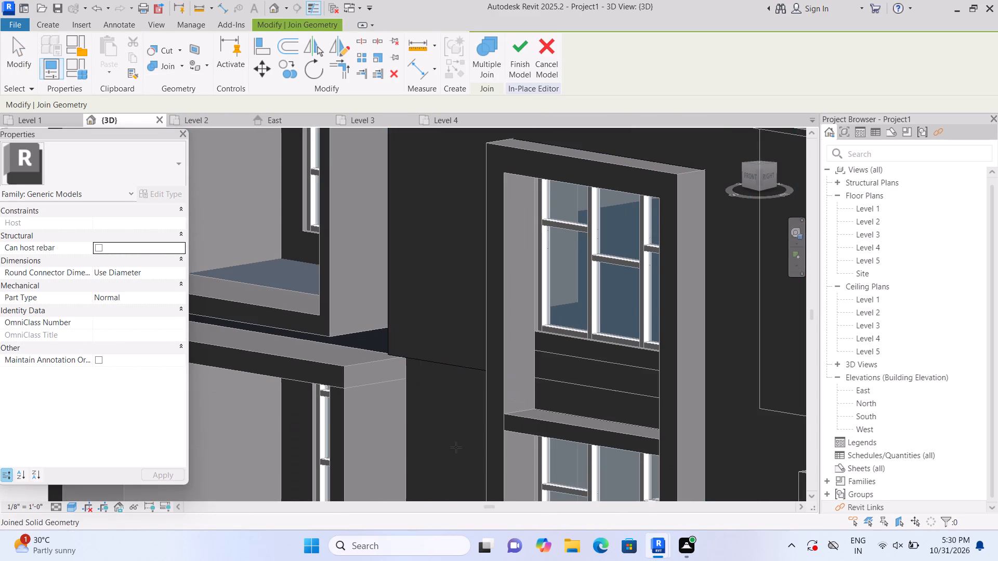
{"action": "middle_click_drag", "start_coordinate": [456, 447], "coordinate": [476, 324]}
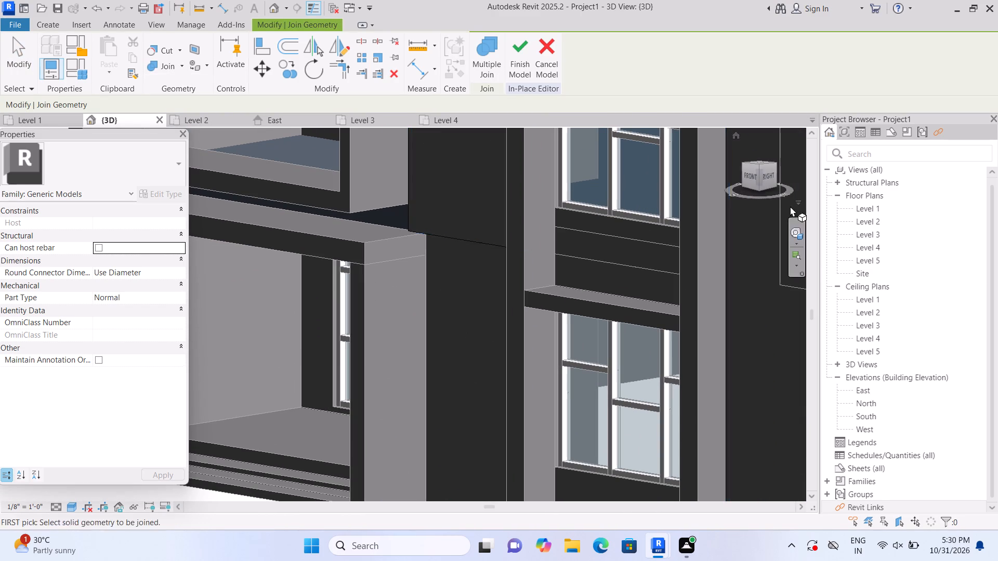
{"action": "left_click", "coordinate": [747, 176]}
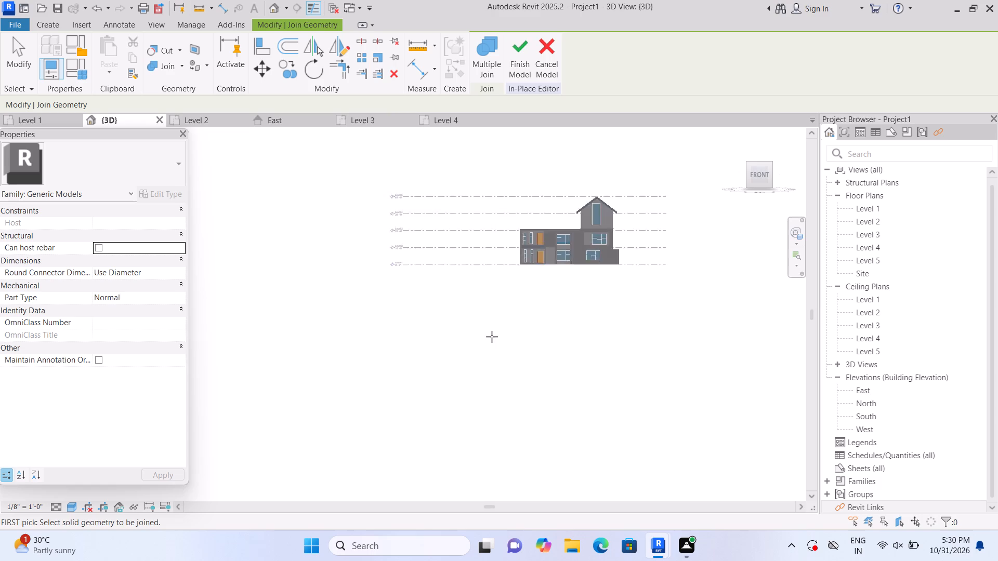
{"action": "scroll", "coordinate": [481, 348], "scroll_direction": "up", "scroll_amount": 3}
{"action": "scroll", "coordinate": [426, 336], "scroll_direction": "up", "scroll_amount": 2}
{"action": "scroll", "coordinate": [347, 348], "scroll_direction": "up", "scroll_amount": 1}
{"action": "middle_click_drag", "start_coordinate": [348, 345], "coordinate": [435, 345]}
{"action": "scroll", "coordinate": [435, 345], "scroll_direction": "up", "scroll_amount": 2}
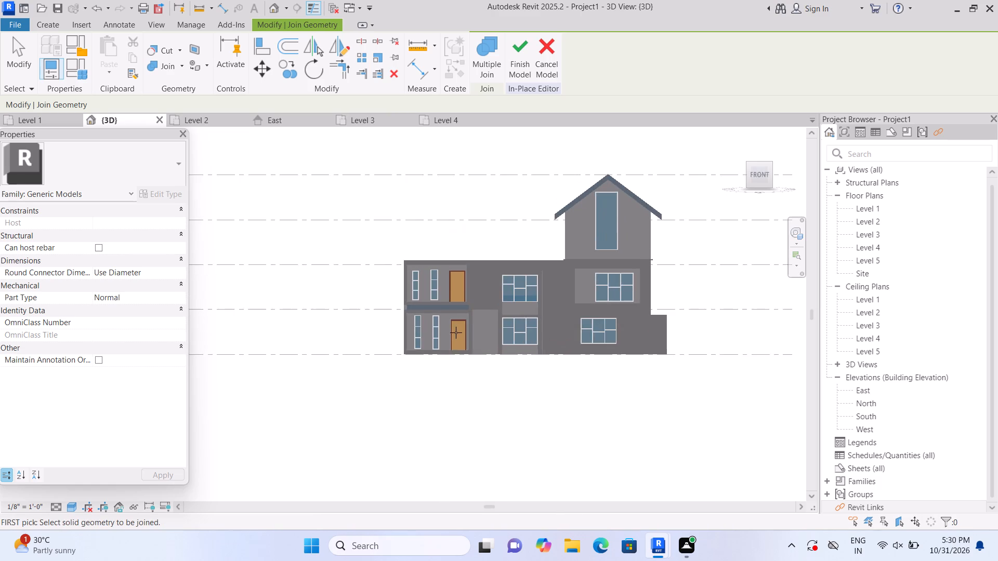
{"action": "scroll", "coordinate": [456, 332], "scroll_direction": "up", "scroll_amount": 4}
{"action": "middle_click_drag", "start_coordinate": [465, 325], "coordinate": [387, 325]}
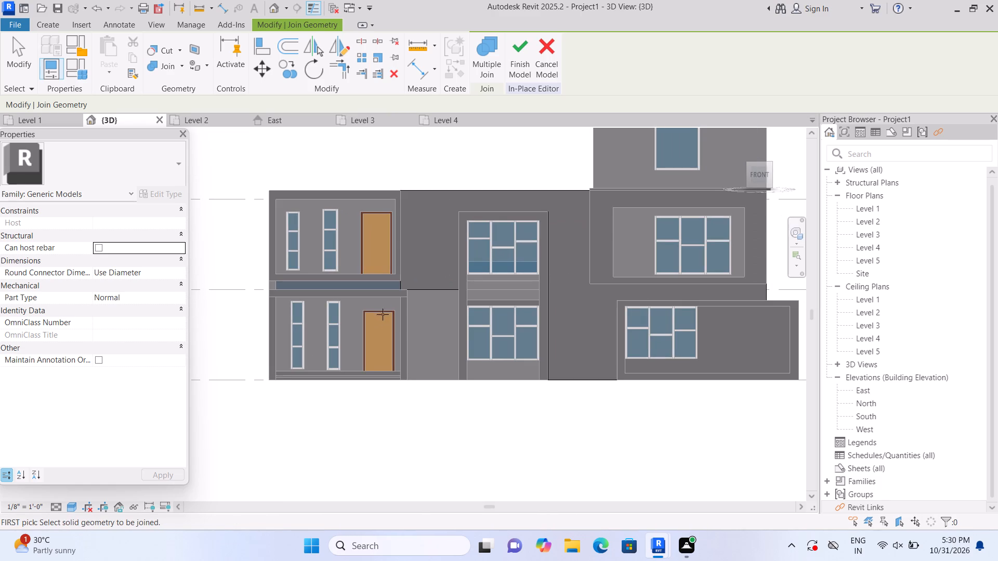
{"action": "left_click", "coordinate": [49, 23]}
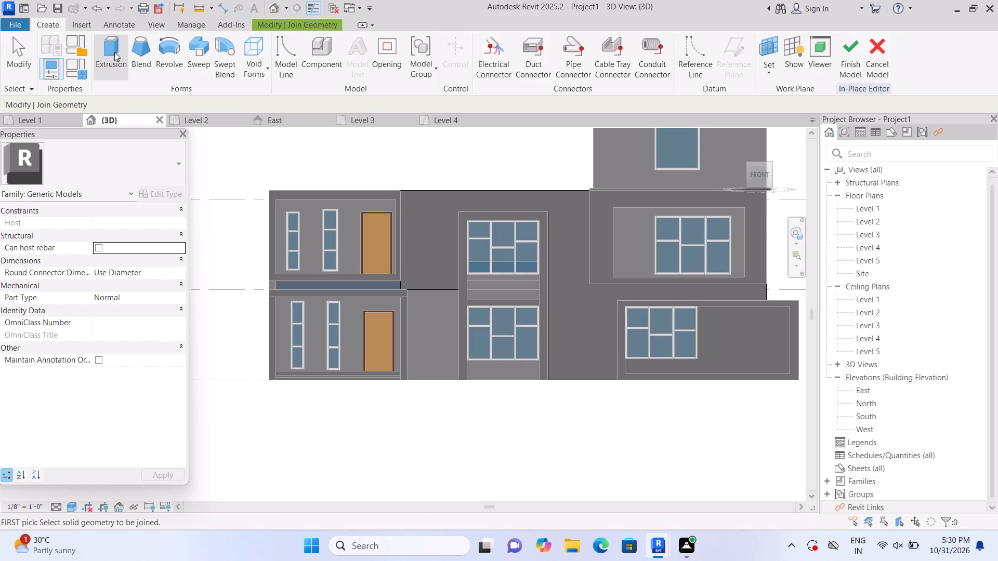
{"action": "left_click", "coordinate": [116, 52]}
{"action": "double_click", "coordinate": [673, 73]}
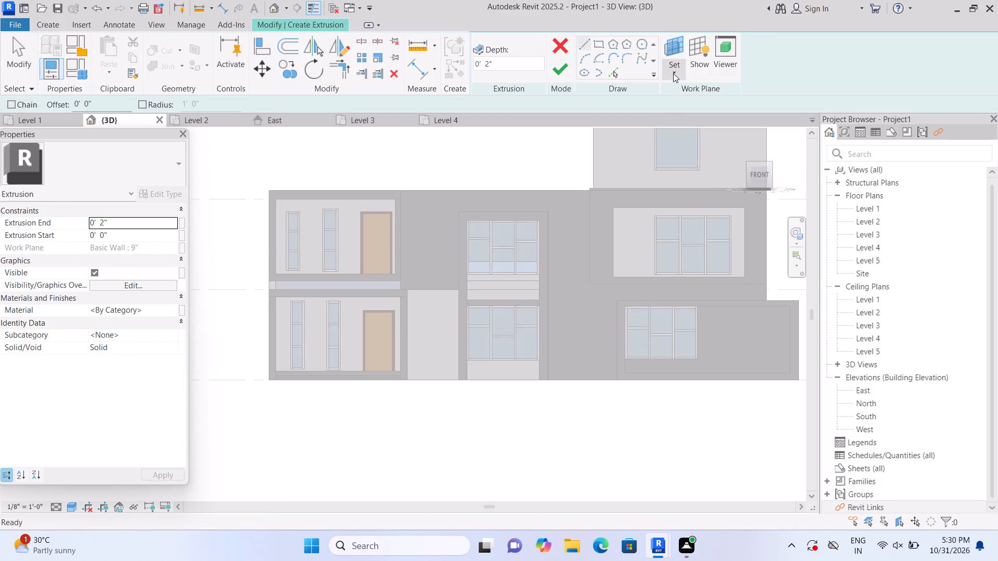
{"action": "left_click", "coordinate": [676, 78]}
{"action": "left_click", "coordinate": [680, 121]}
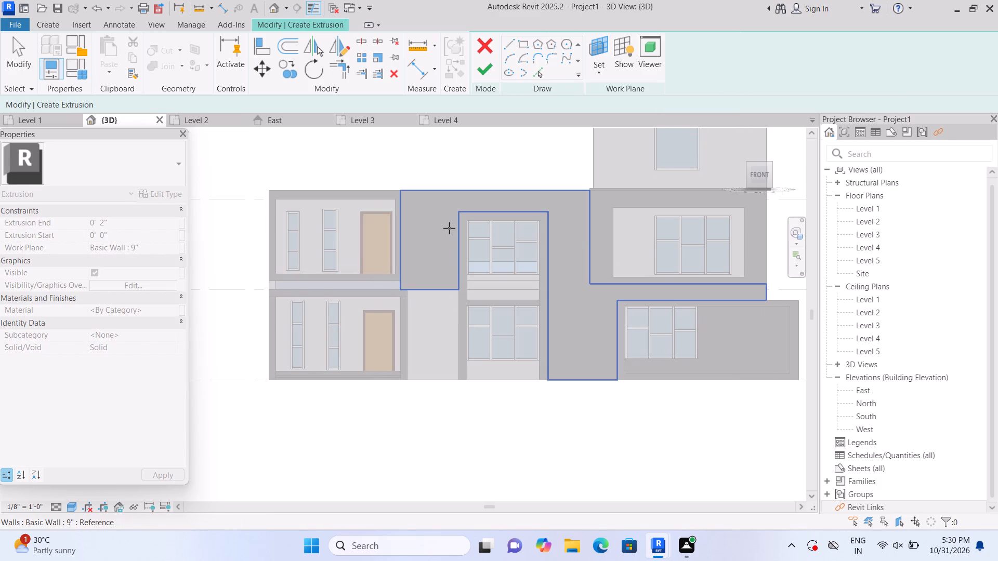
{"action": "left_click", "coordinate": [429, 309]}
{"action": "left_click", "coordinate": [600, 43]}
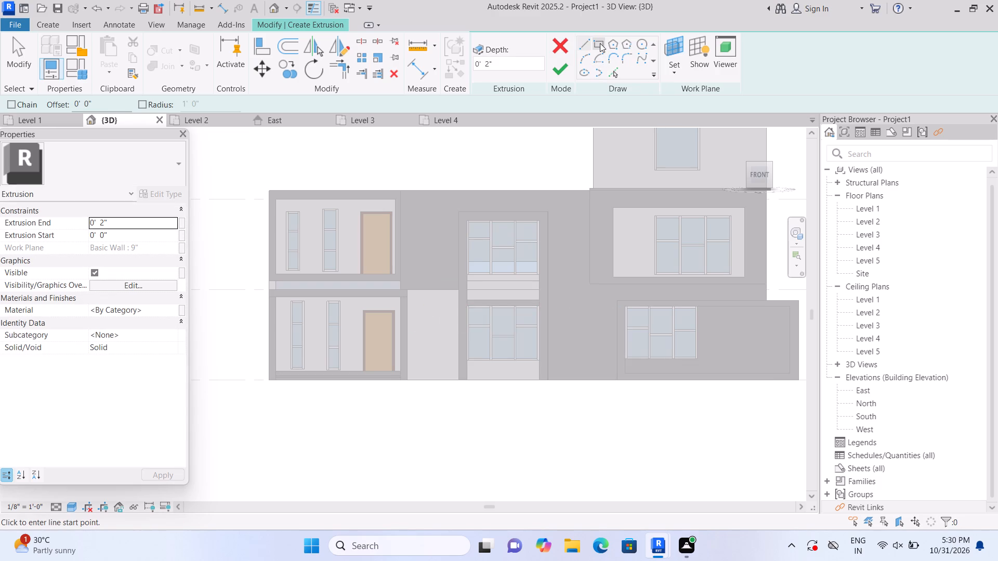
{"action": "scroll", "coordinate": [441, 308], "scroll_direction": "up", "scroll_amount": 3}
{"action": "left_click", "coordinate": [393, 283]}
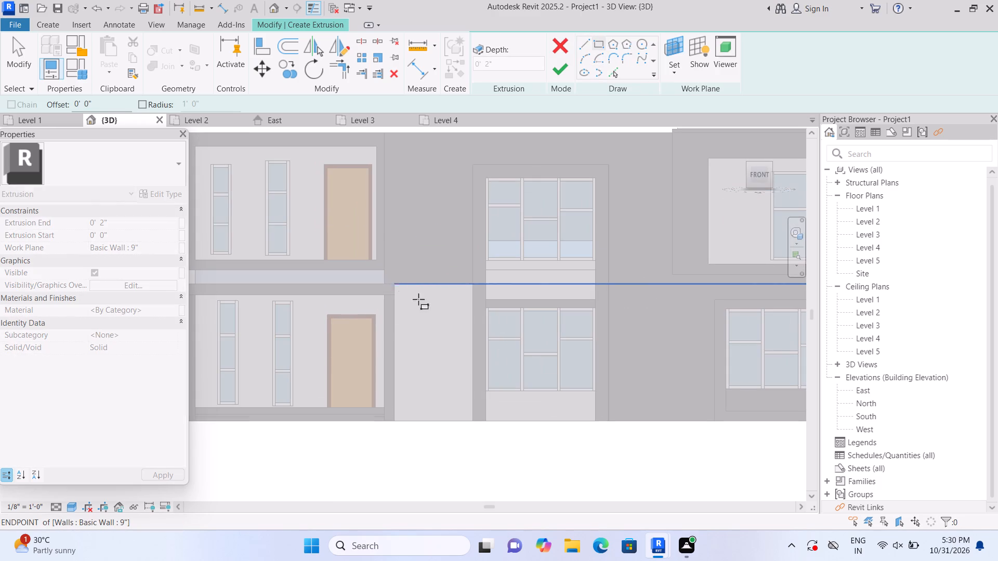
{"action": "left_click", "coordinate": [474, 423]}
{"action": "left_click", "coordinate": [560, 75]}
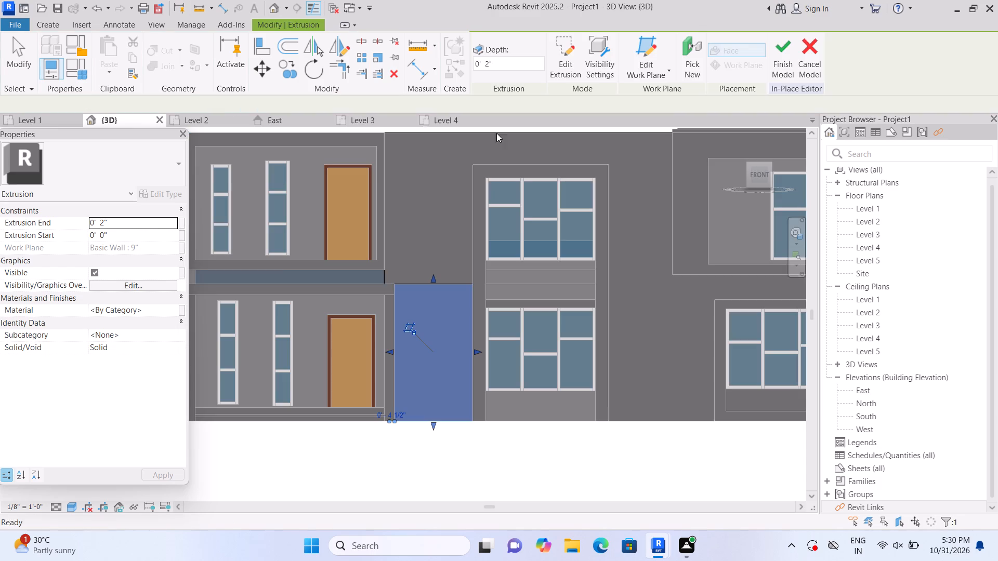
{"action": "left_click", "coordinate": [296, 469]}
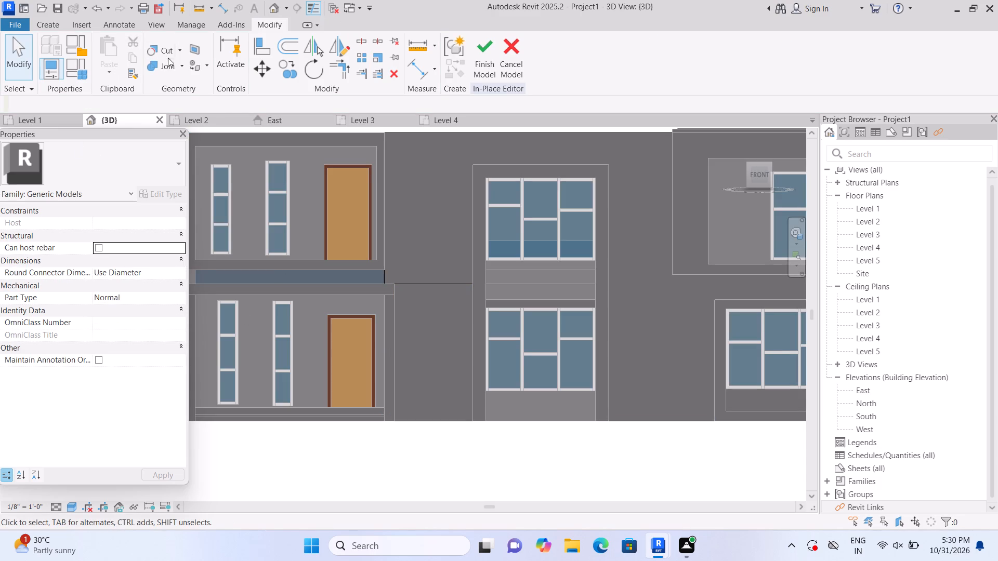
Join the upper facade panel with the new ground-floor panel beside the tall window frame.
{"action": "left_click", "coordinate": [183, 66]}
{"action": "left_click", "coordinate": [192, 93]}
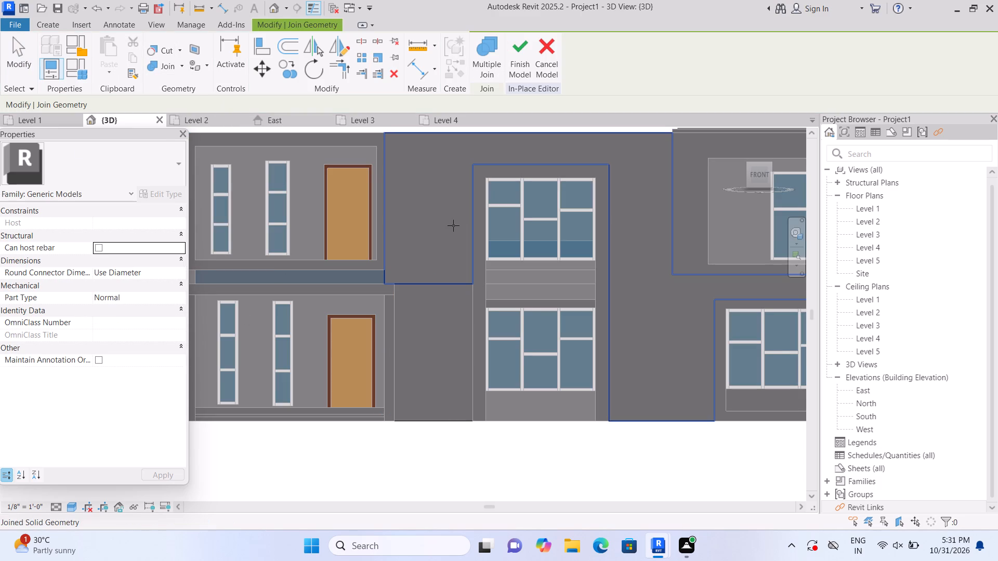
{"action": "left_click", "coordinate": [453, 225]}
{"action": "left_click", "coordinate": [431, 339]}
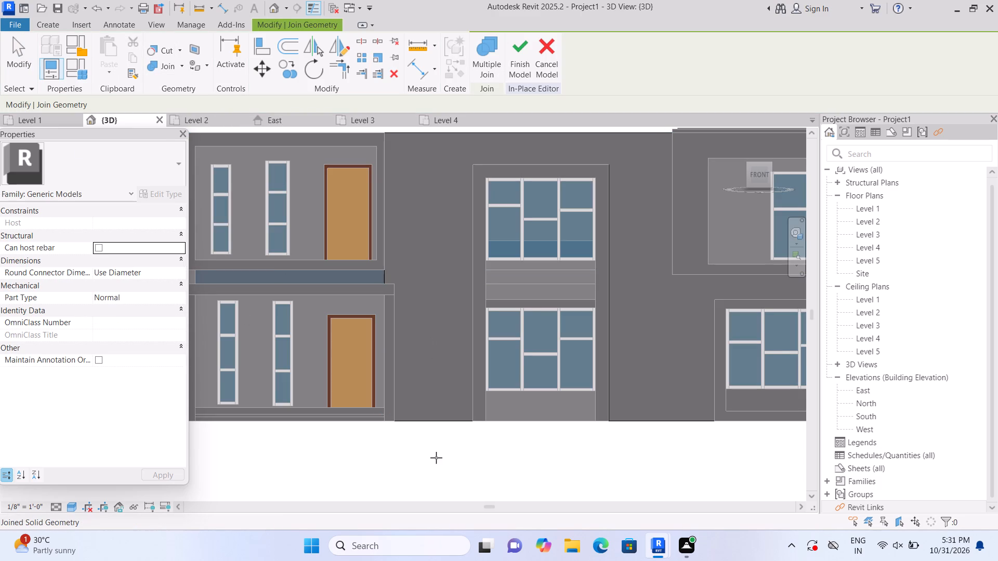
{"action": "scroll", "coordinate": [435, 456], "scroll_direction": "down", "scroll_amount": 2}
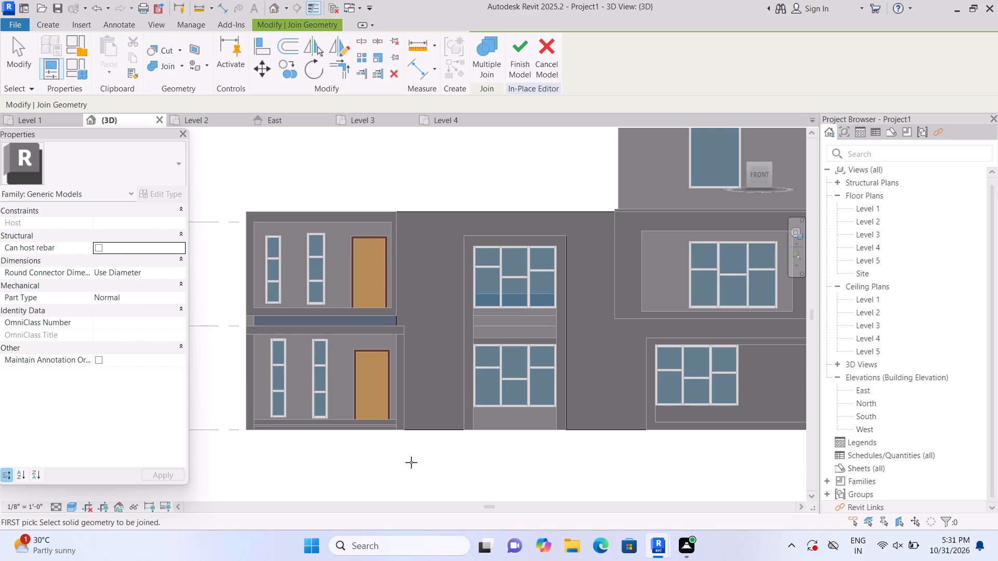
{"action": "key", "text": "Escape"}
Extrude a 2" strip 14'-6" by 1'-0" on the Generic - 12" roof edge between the upper and lower balcony frames.
{"action": "middle_click_drag", "start_coordinate": [353, 439], "coordinate": [456, 427]}
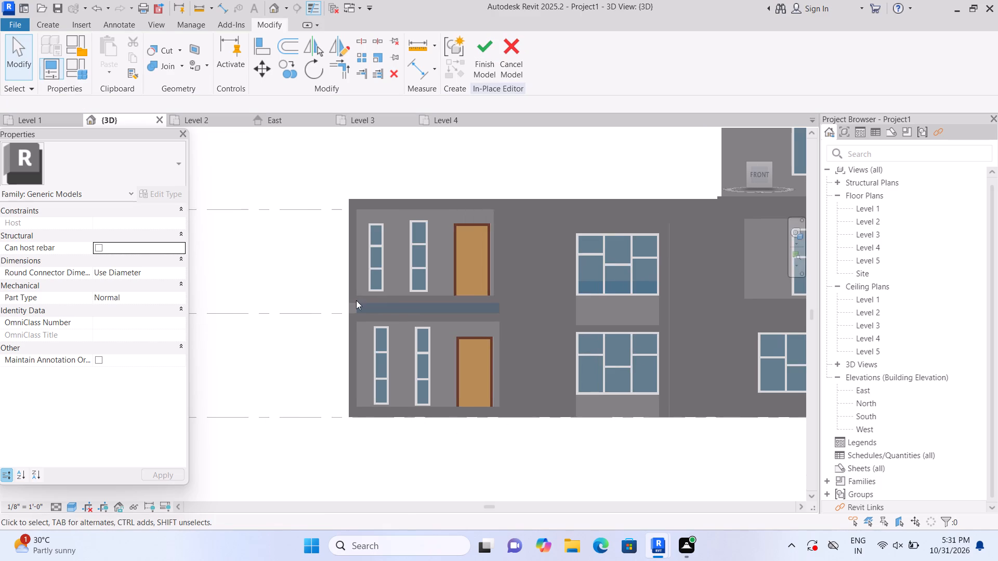
{"action": "scroll", "coordinate": [357, 300], "scroll_direction": "up", "scroll_amount": 2}
{"action": "scroll", "coordinate": [302, 359], "scroll_direction": "up", "scroll_amount": 1}
{"action": "middle_click_drag", "start_coordinate": [337, 346], "coordinate": [197, 310]}
{"action": "scroll", "coordinate": [197, 310], "scroll_direction": "up", "scroll_amount": 1}
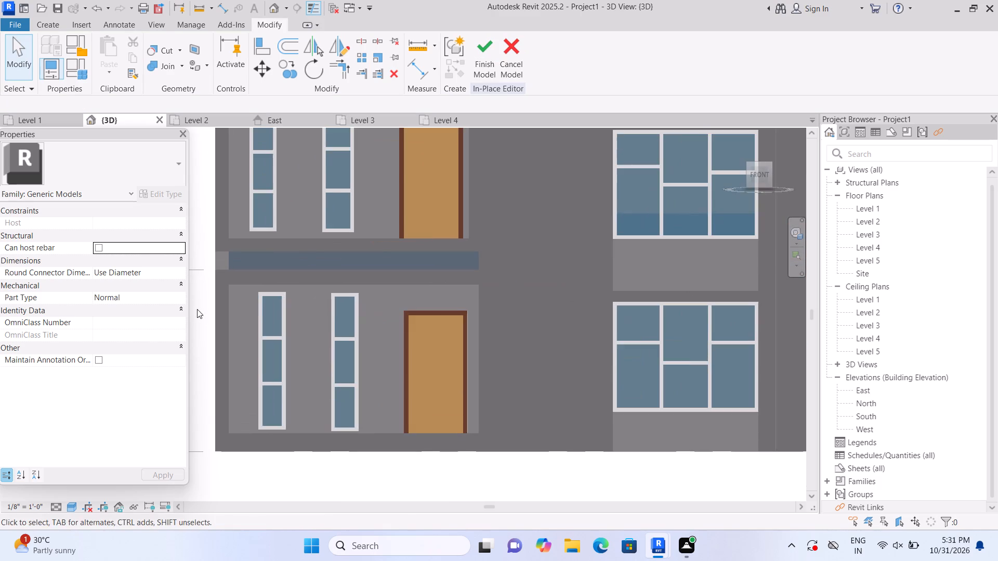
{"action": "middle_click_drag", "start_coordinate": [204, 300], "coordinate": [309, 397]}
{"action": "scroll", "coordinate": [319, 385], "scroll_direction": "up", "scroll_amount": 1}
{"action": "middle_click_drag", "start_coordinate": [319, 385], "coordinate": [270, 302]}
{"action": "scroll", "coordinate": [270, 306], "scroll_direction": "down", "scroll_amount": 2}
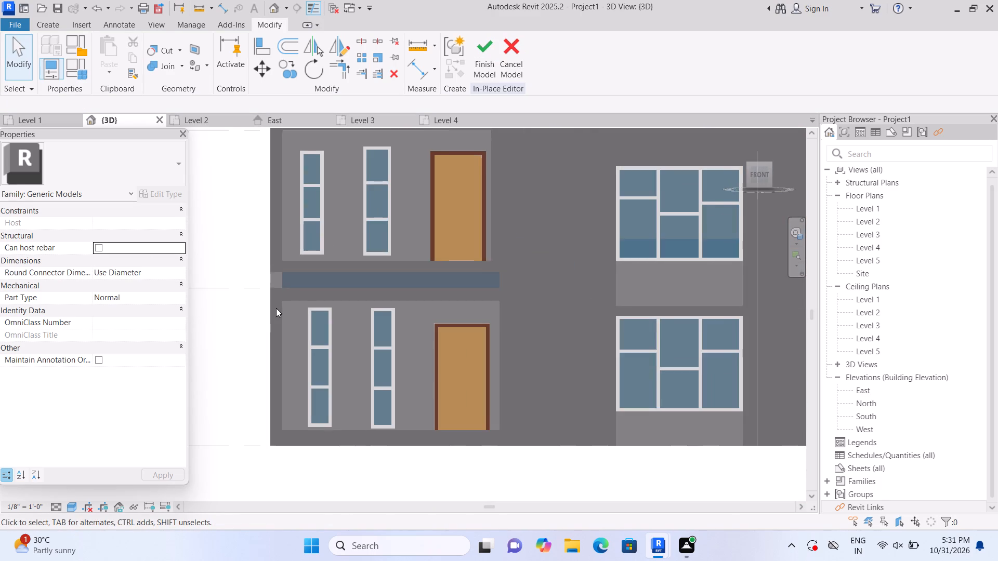
{"action": "middle_click_drag", "start_coordinate": [308, 289], "coordinate": [316, 316]}
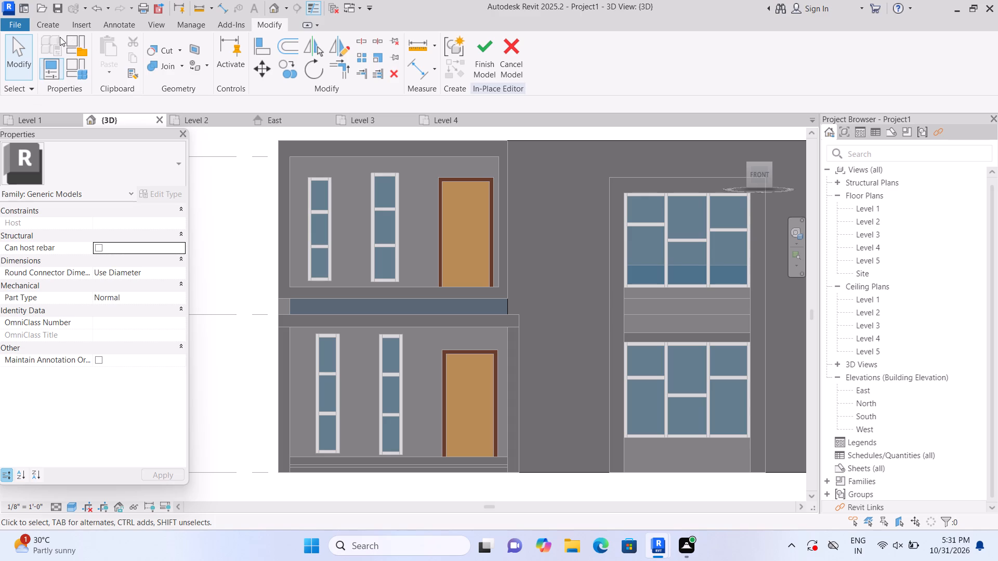
{"action": "left_click", "coordinate": [55, 21]}
{"action": "left_click", "coordinate": [113, 44]}
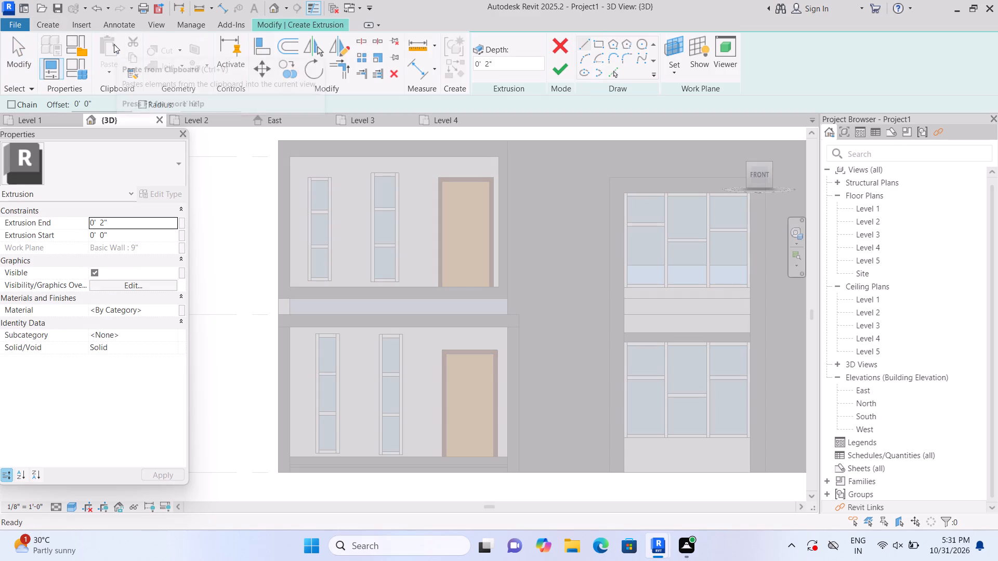
{"action": "double_click", "coordinate": [677, 72]}
{"action": "left_click", "coordinate": [676, 69]}
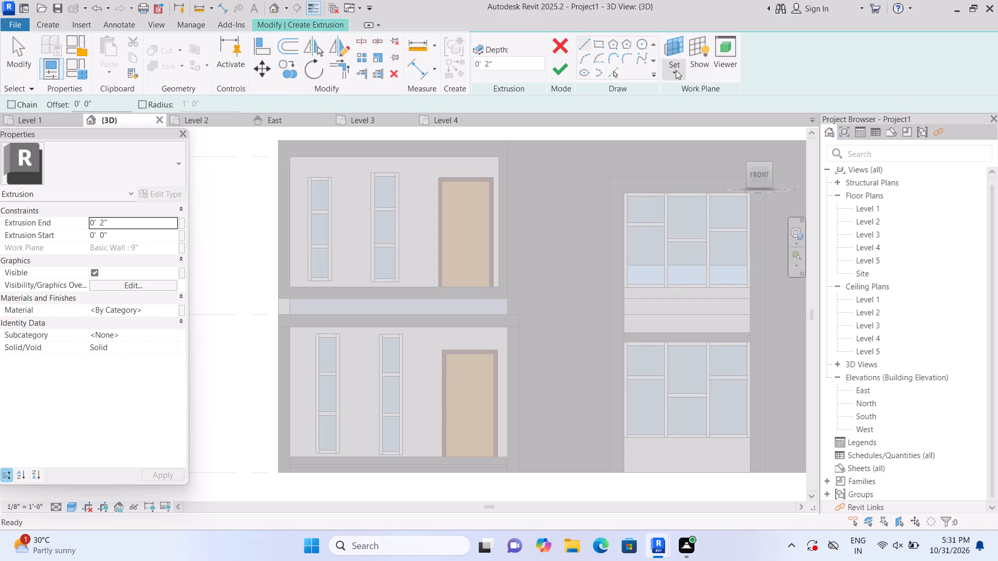
{"action": "left_click", "coordinate": [680, 120]}
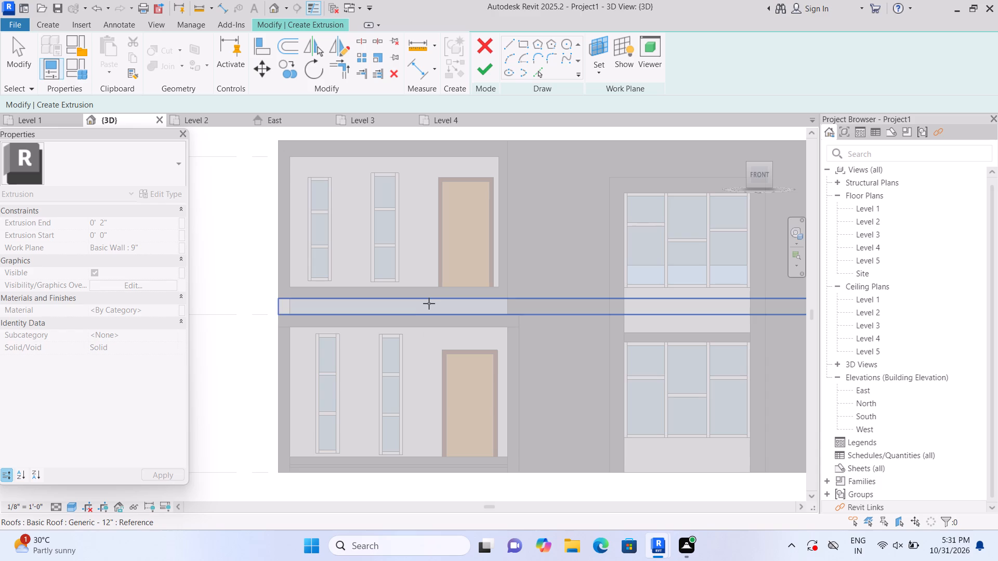
{"action": "scroll", "coordinate": [429, 303], "scroll_direction": "up", "scroll_amount": 1}
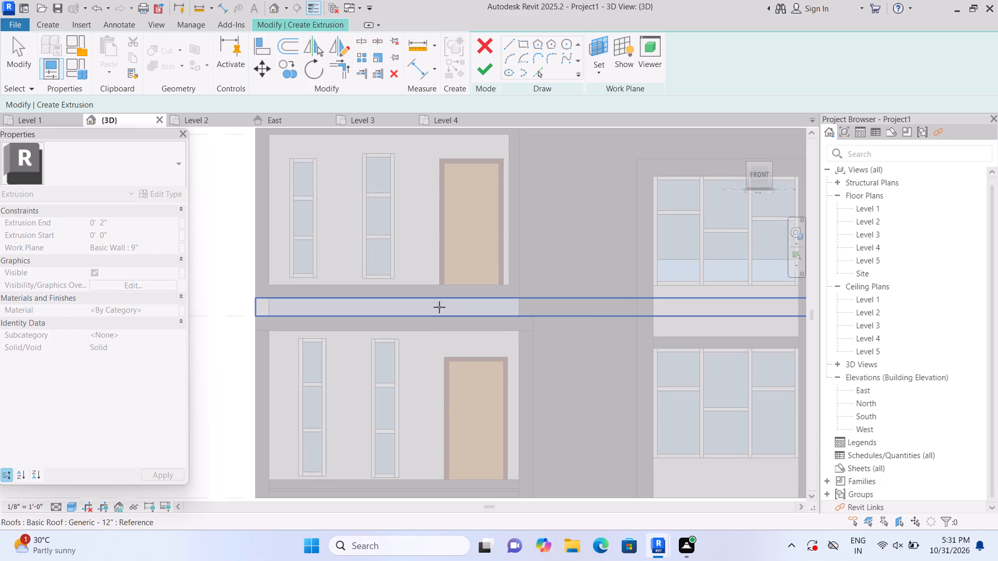
{"action": "left_click", "coordinate": [439, 307]}
{"action": "left_click", "coordinate": [599, 45]}
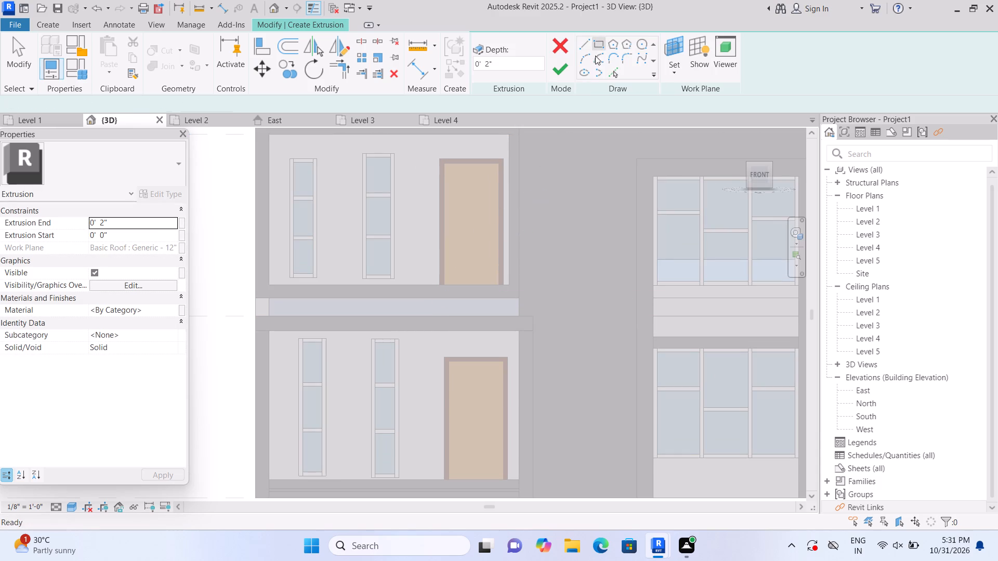
{"action": "scroll", "coordinate": [510, 333], "scroll_direction": "up", "scroll_amount": 2}
{"action": "middle_click_drag", "start_coordinate": [527, 287], "coordinate": [627, 287]}
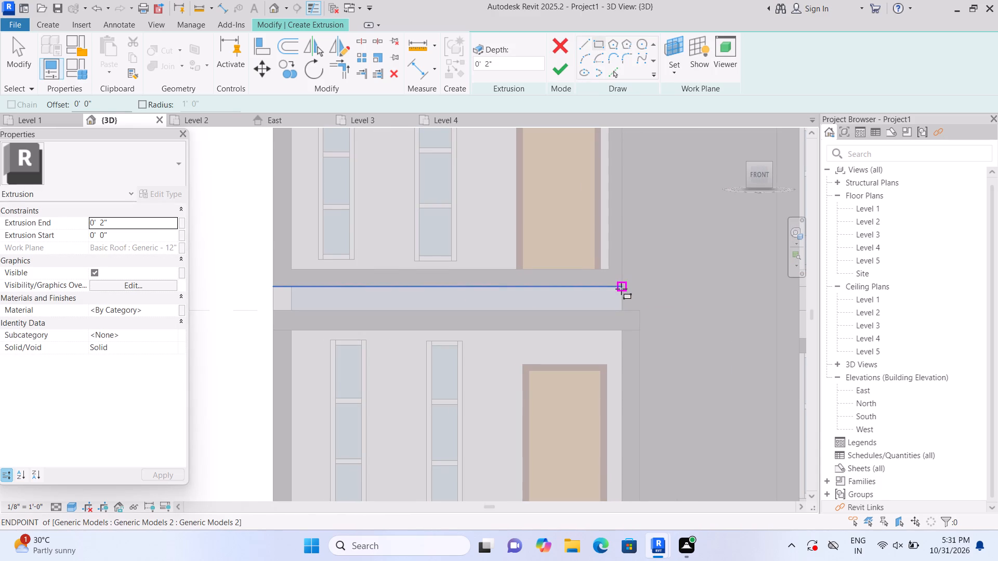
{"action": "left_click", "coordinate": [616, 285]}
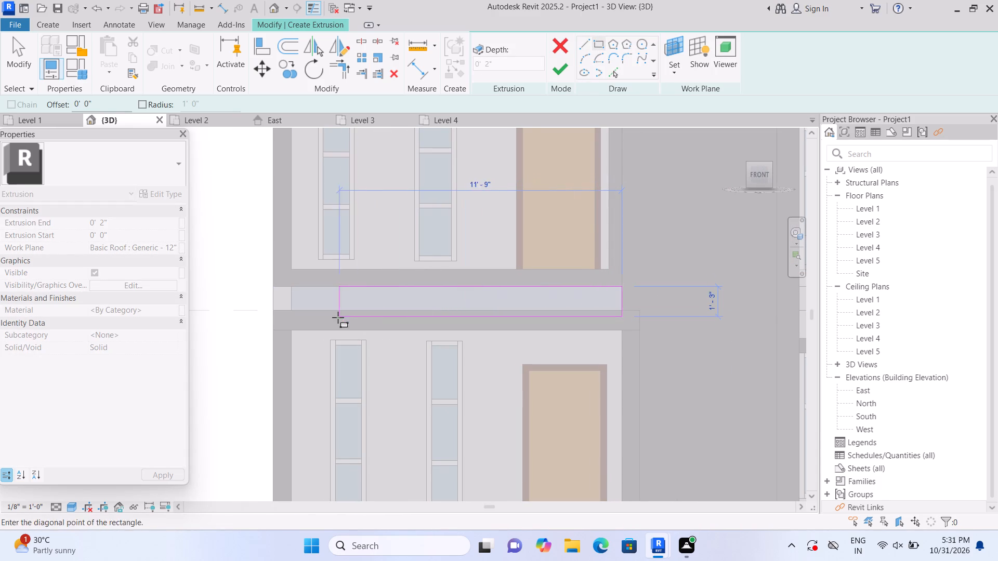
{"action": "left_click", "coordinate": [275, 305]}
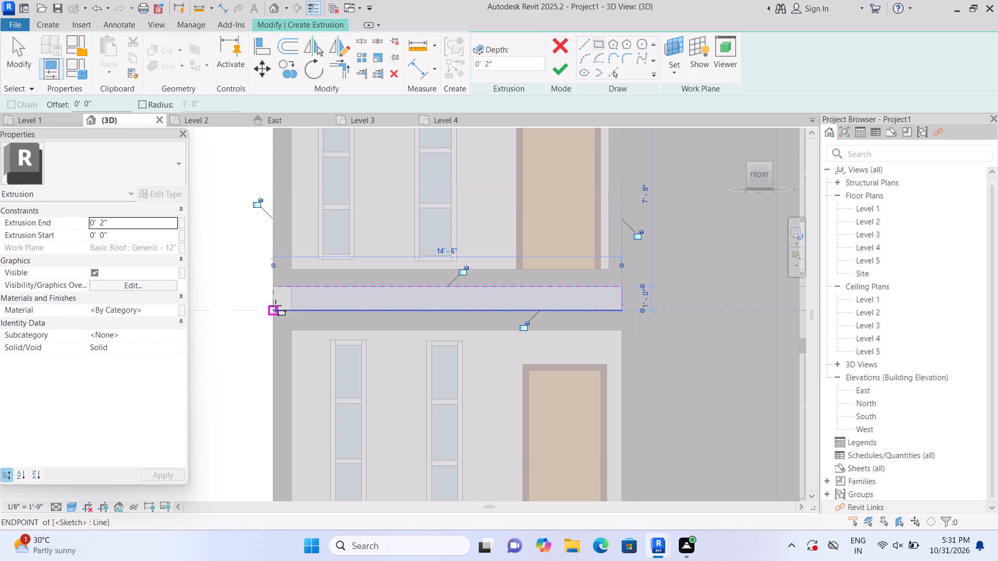
{"action": "left_click", "coordinate": [557, 69]}
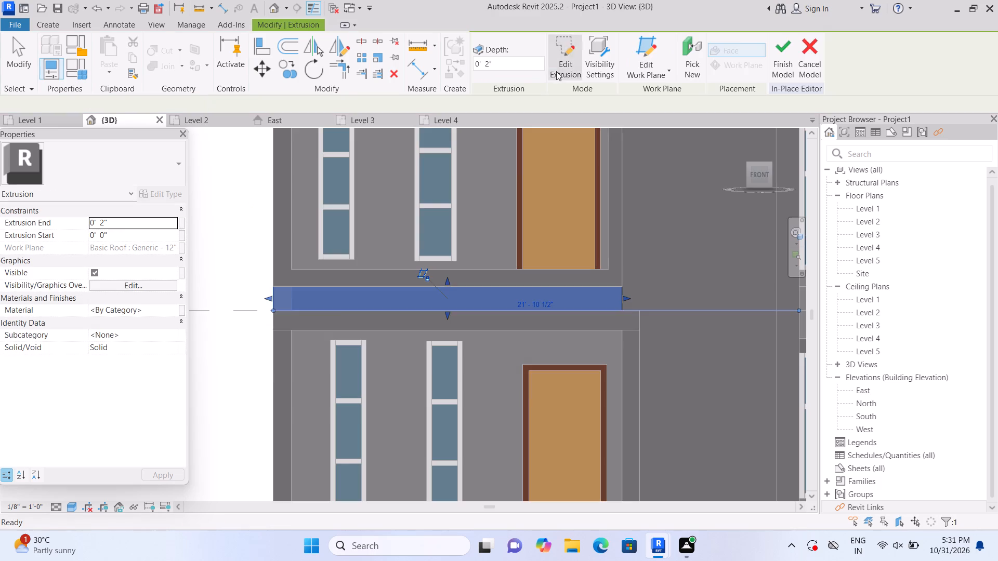
{"action": "left_click", "coordinate": [242, 388]}
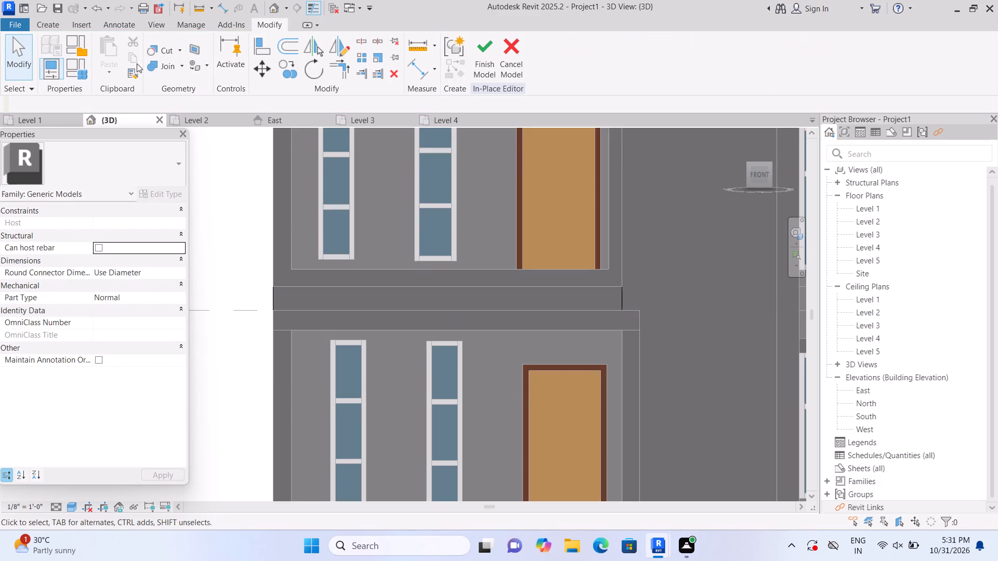
Join the roof-edge strip between the balcony frames with the facade panel beside the tall window frame.
{"action": "left_click", "coordinate": [181, 65]}
{"action": "left_click", "coordinate": [187, 82]}
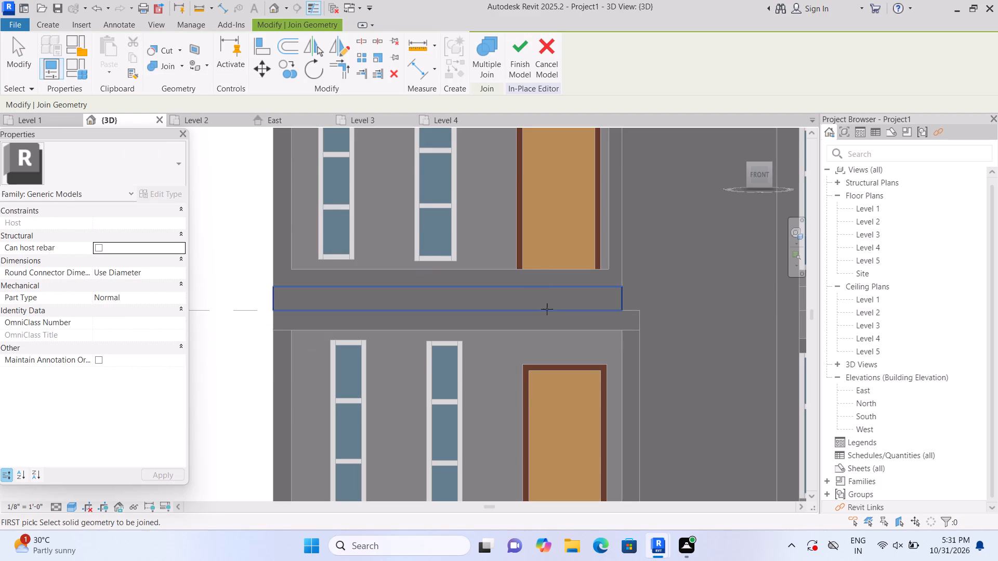
{"action": "left_click", "coordinate": [547, 309]}
{"action": "left_click", "coordinate": [706, 266]}
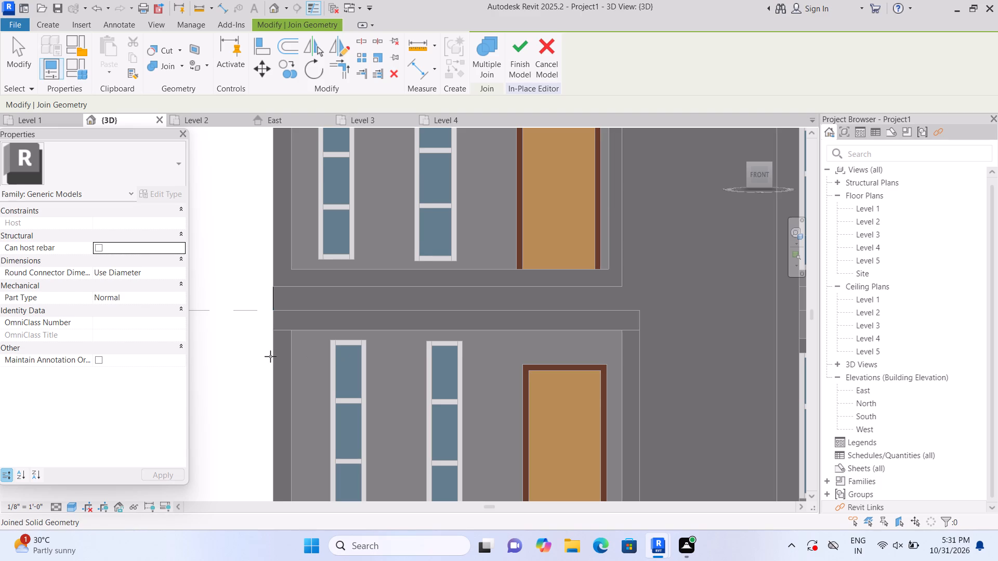
Examine the front facade from the balcony frames across to the gable side for wall areas still without panels.
{"action": "scroll", "coordinate": [270, 356], "scroll_direction": "down", "scroll_amount": 1}
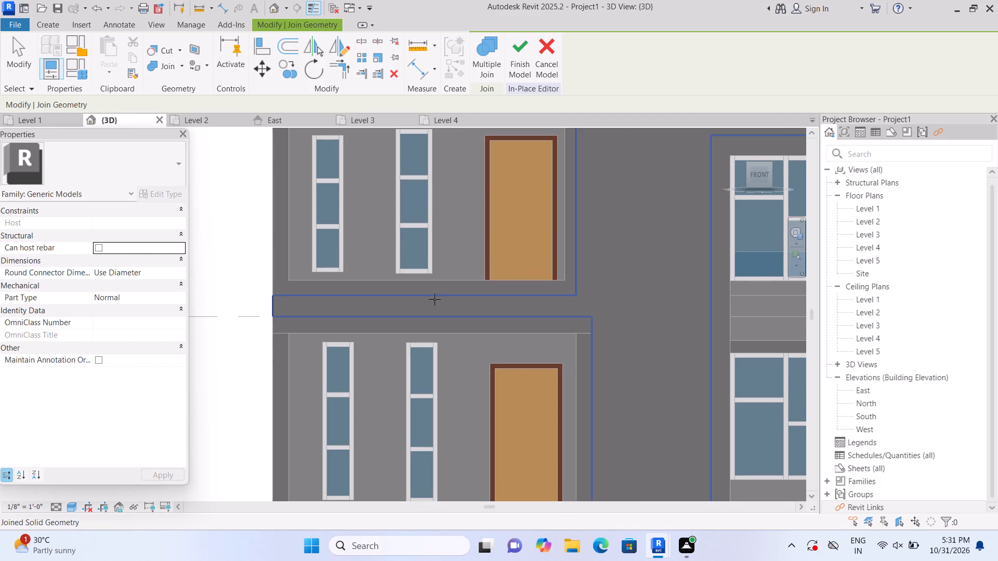
{"action": "middle_click_drag", "start_coordinate": [206, 379], "coordinate": [204, 277]}
{"action": "scroll", "coordinate": [232, 323], "scroll_direction": "down", "scroll_amount": 1}
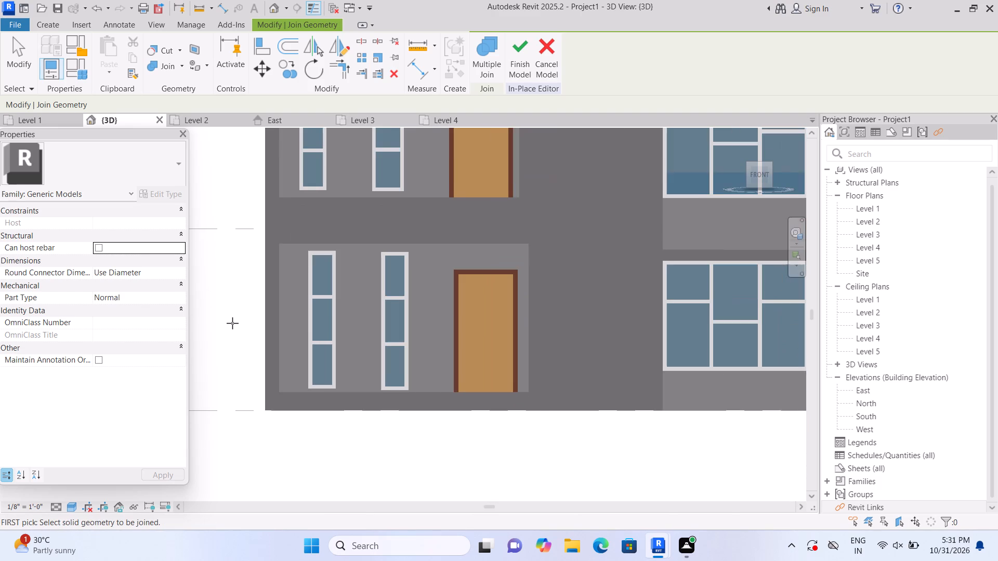
{"action": "middle_click_drag", "start_coordinate": [241, 329], "coordinate": [251, 388]}
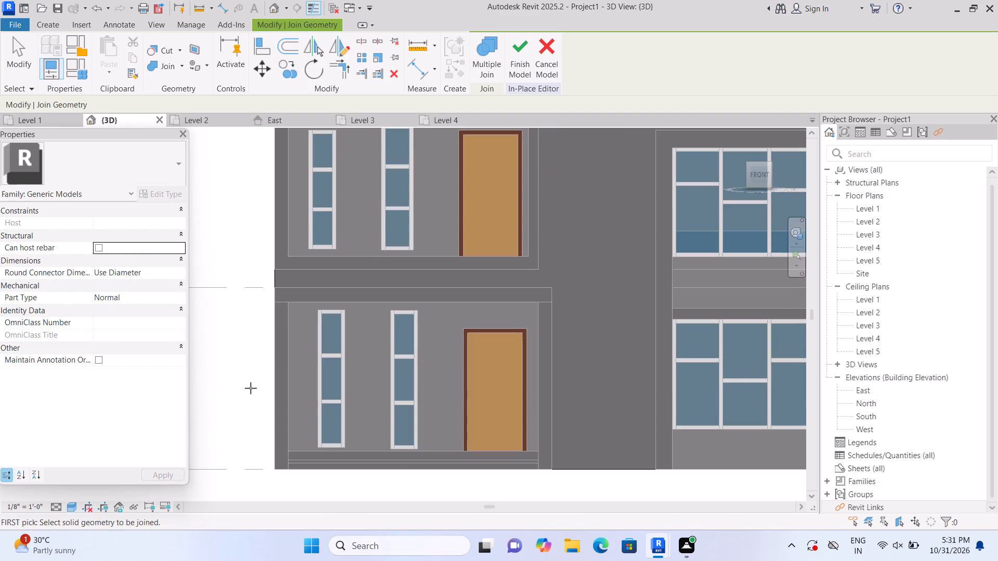
{"action": "scroll", "coordinate": [252, 391], "scroll_direction": "down", "scroll_amount": 3}
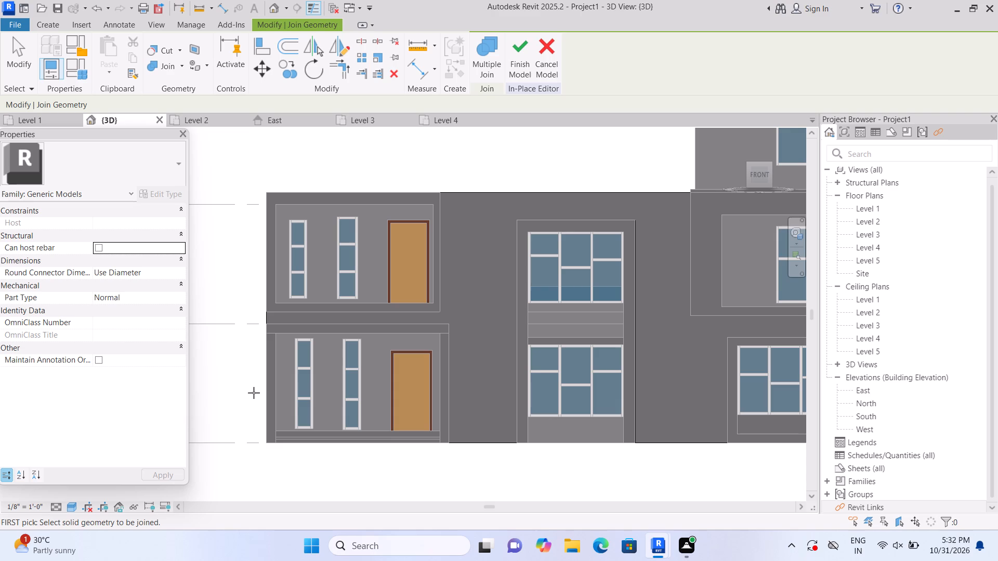
{"action": "middle_click_drag", "start_coordinate": [678, 426], "coordinate": [672, 426]}
{"action": "middle_click_drag", "start_coordinate": [672, 426], "coordinate": [574, 418]}
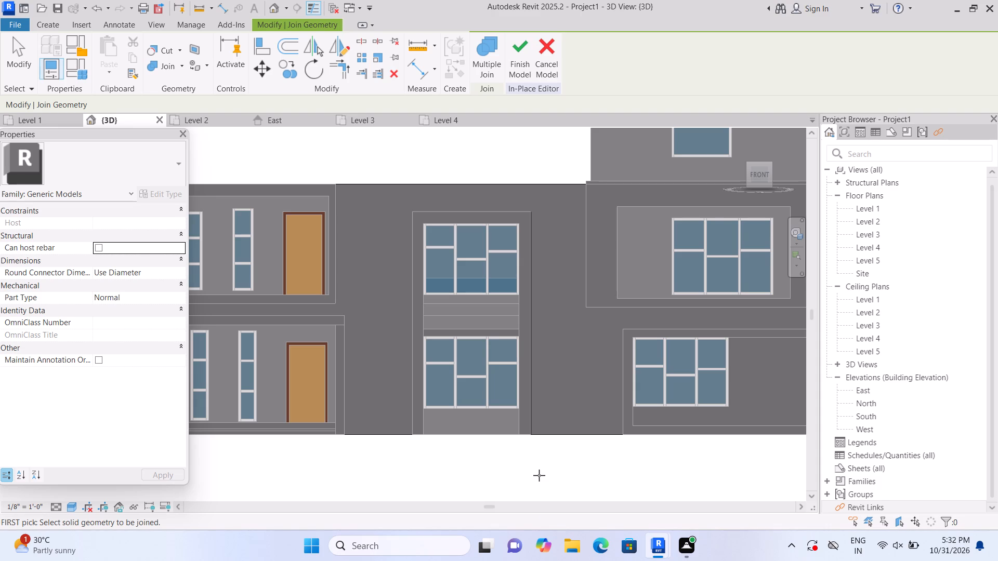
Extrude a 2" strip about 1'-1 1/2" by 8'-3" on the upper balcony's 9" wall face, between the balcony frame's inner edge and the first narrow window.
{"action": "middle_click_drag", "start_coordinate": [341, 365], "coordinate": [563, 428]}
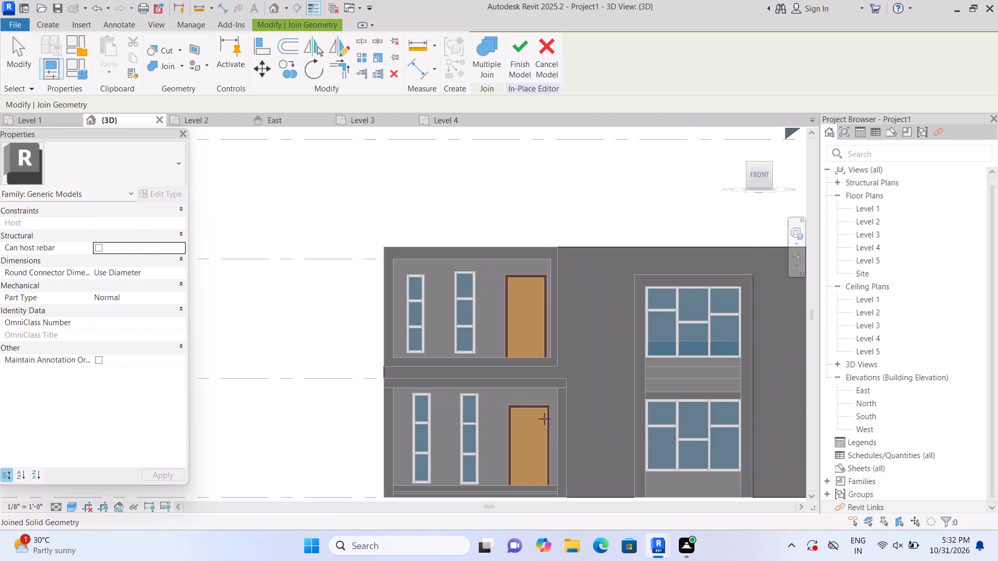
{"action": "left_click", "coordinate": [45, 29]}
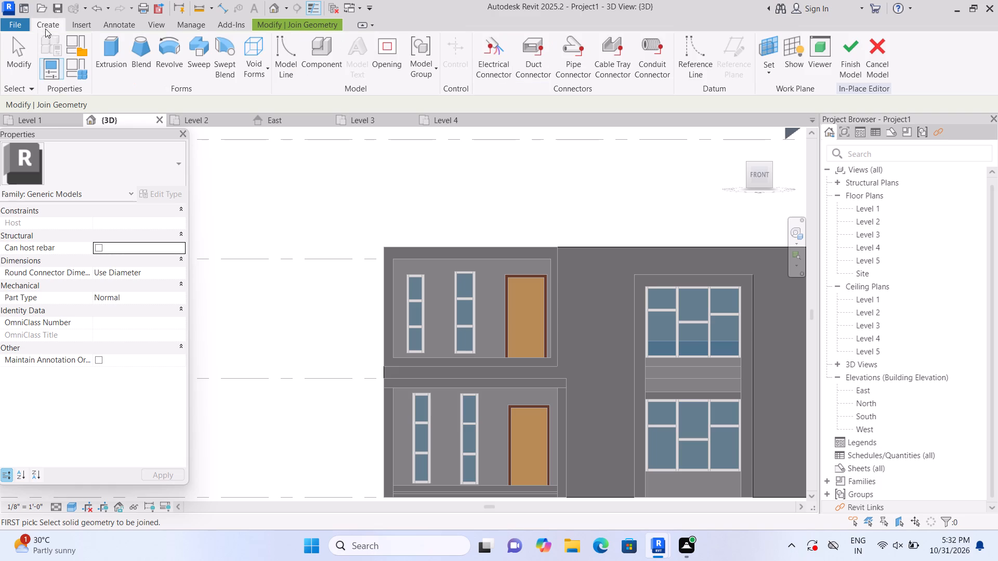
{"action": "left_click", "coordinate": [124, 64]}
{"action": "left_click", "coordinate": [671, 79]}
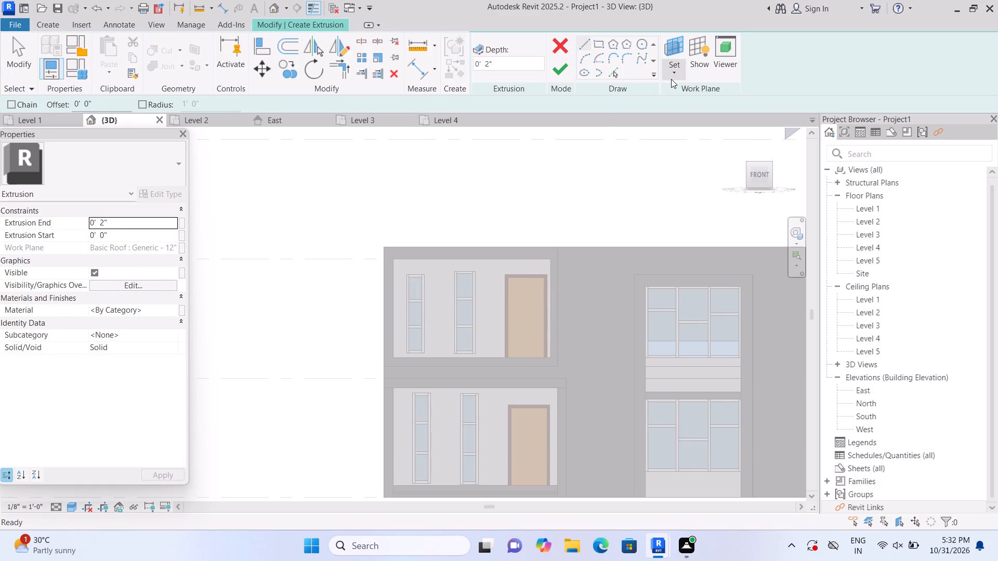
{"action": "left_click", "coordinate": [683, 125]}
{"action": "middle_click_drag", "start_coordinate": [631, 167], "coordinate": [564, 122]}
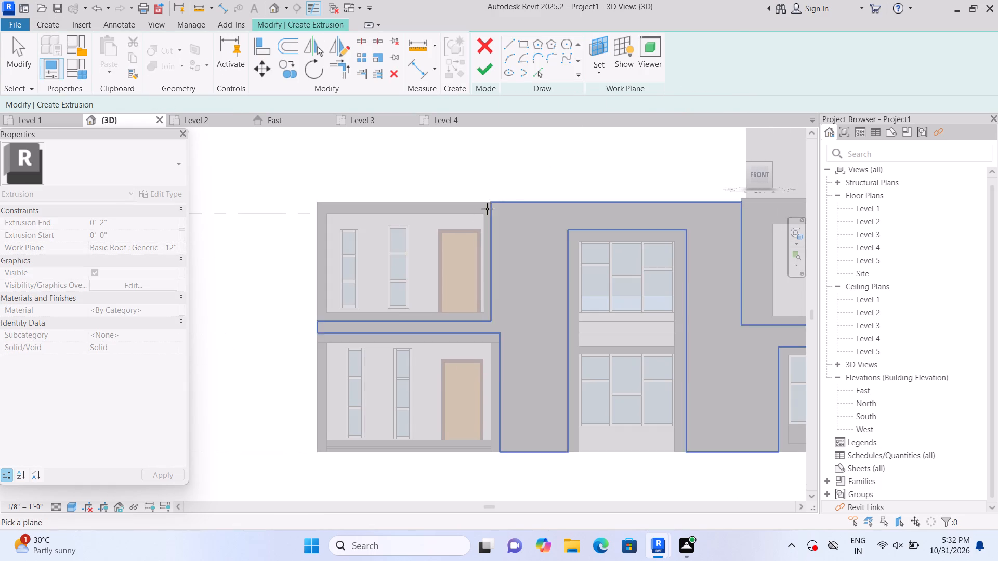
{"action": "left_click", "coordinate": [428, 226]}
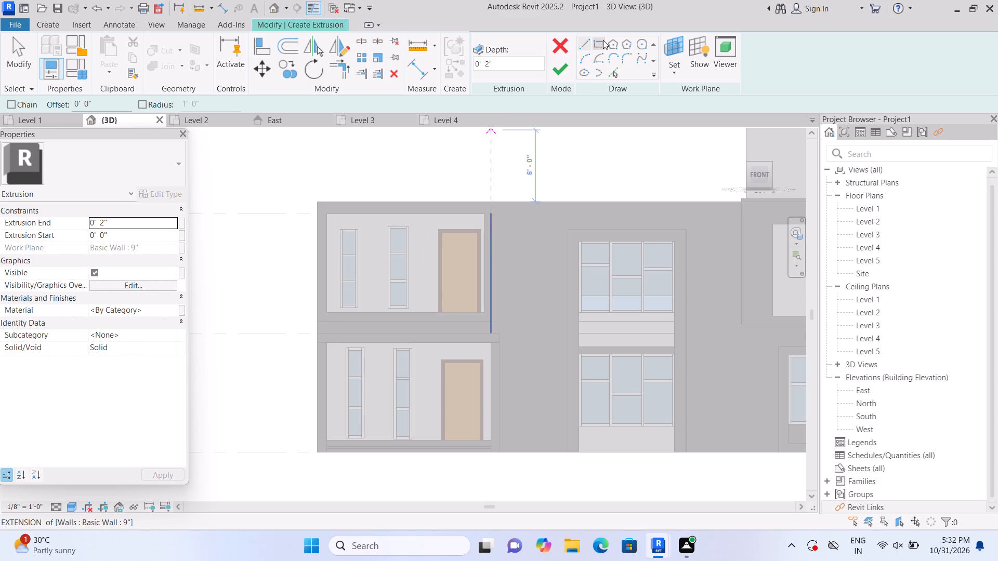
{"action": "left_click", "coordinate": [604, 40]}
{"action": "scroll", "coordinate": [398, 280], "scroll_direction": "up", "scroll_amount": 2}
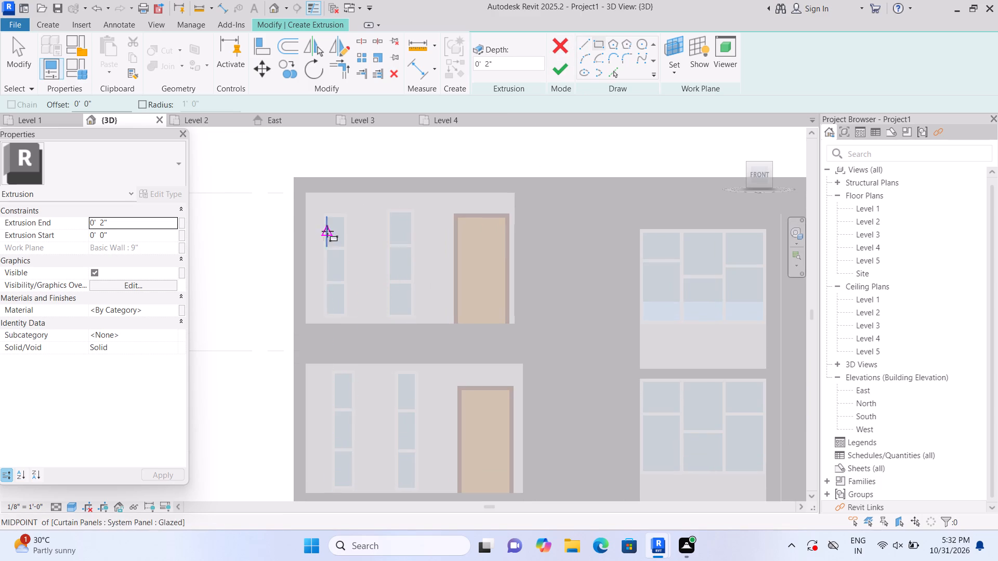
{"action": "scroll", "coordinate": [307, 217], "scroll_direction": "up", "scroll_amount": 2}
{"action": "left_click", "coordinate": [304, 183]}
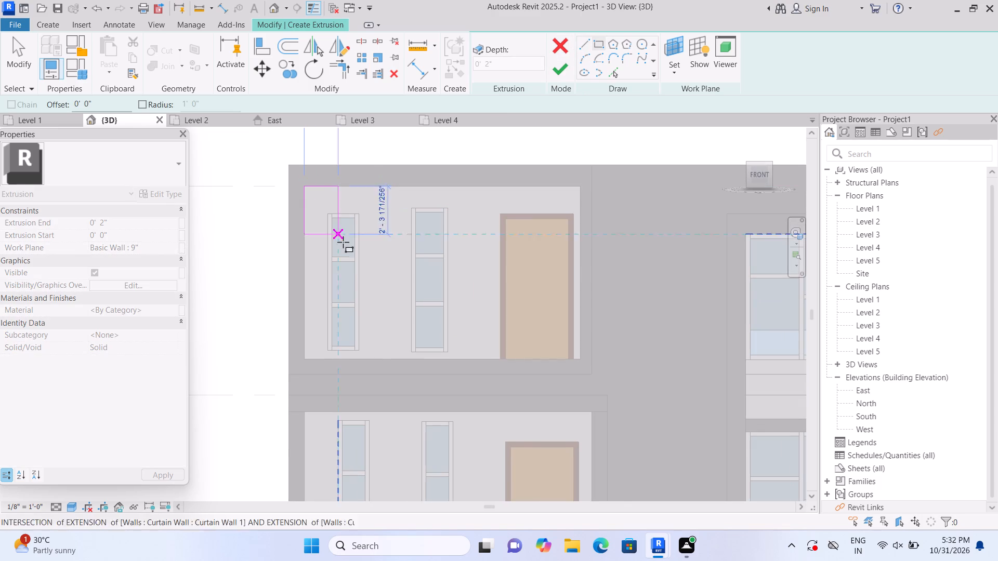
{"action": "left_click", "coordinate": [329, 360]}
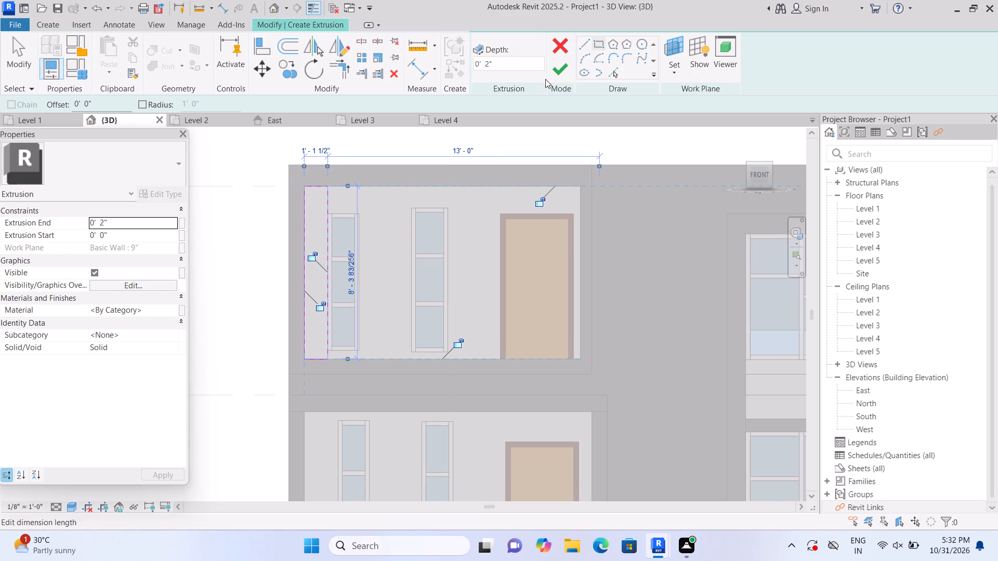
{"action": "left_click", "coordinate": [564, 65]}
{"action": "left_click", "coordinate": [422, 144]}
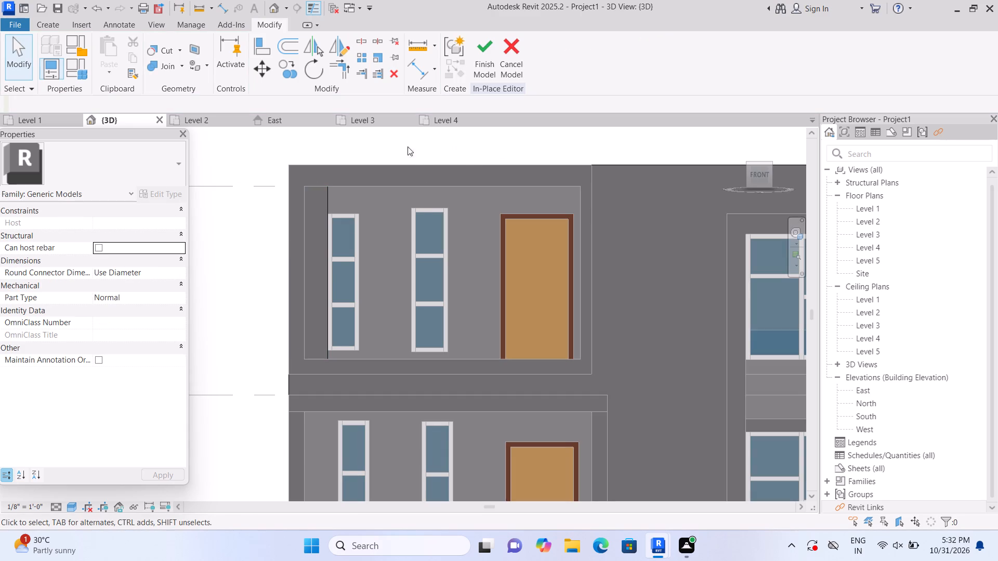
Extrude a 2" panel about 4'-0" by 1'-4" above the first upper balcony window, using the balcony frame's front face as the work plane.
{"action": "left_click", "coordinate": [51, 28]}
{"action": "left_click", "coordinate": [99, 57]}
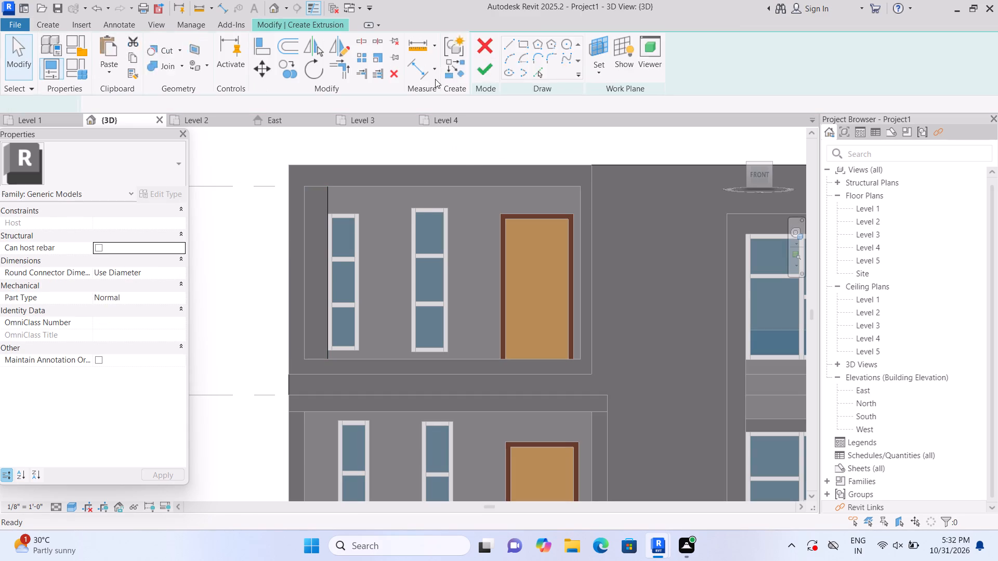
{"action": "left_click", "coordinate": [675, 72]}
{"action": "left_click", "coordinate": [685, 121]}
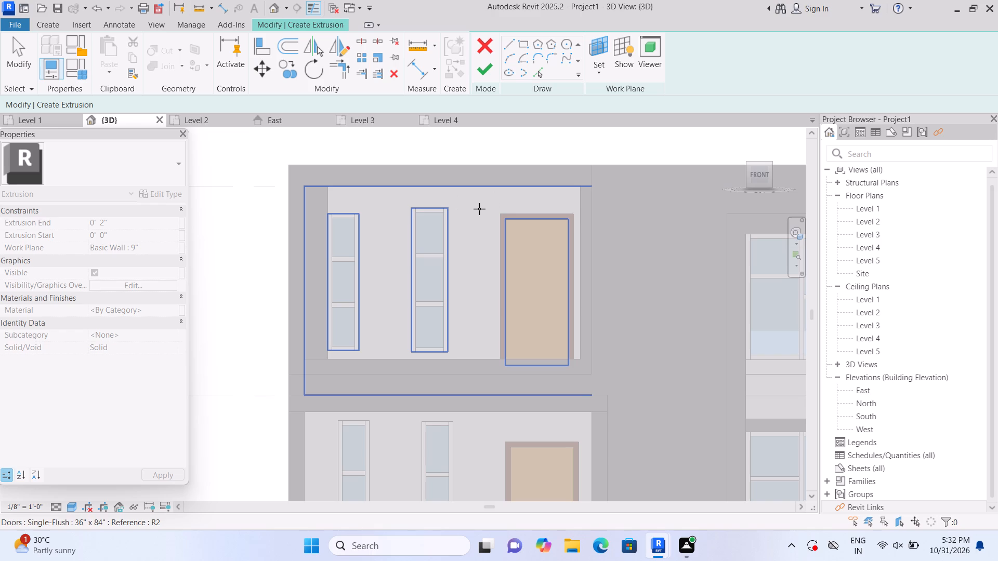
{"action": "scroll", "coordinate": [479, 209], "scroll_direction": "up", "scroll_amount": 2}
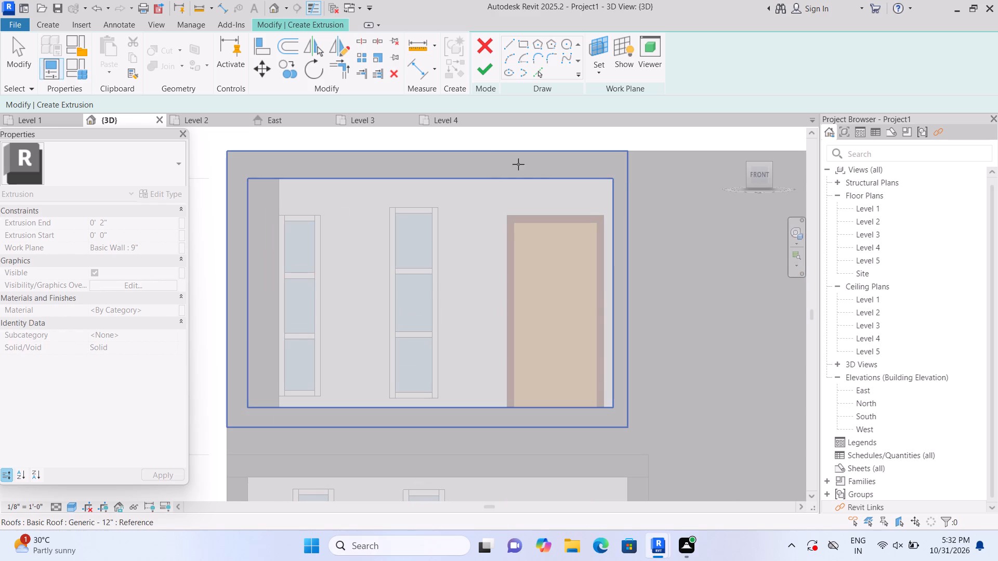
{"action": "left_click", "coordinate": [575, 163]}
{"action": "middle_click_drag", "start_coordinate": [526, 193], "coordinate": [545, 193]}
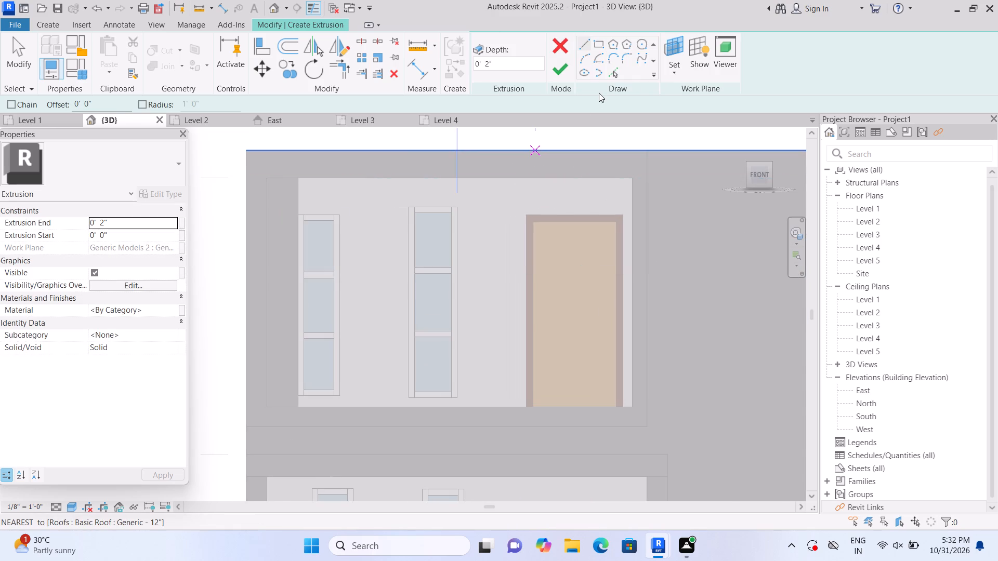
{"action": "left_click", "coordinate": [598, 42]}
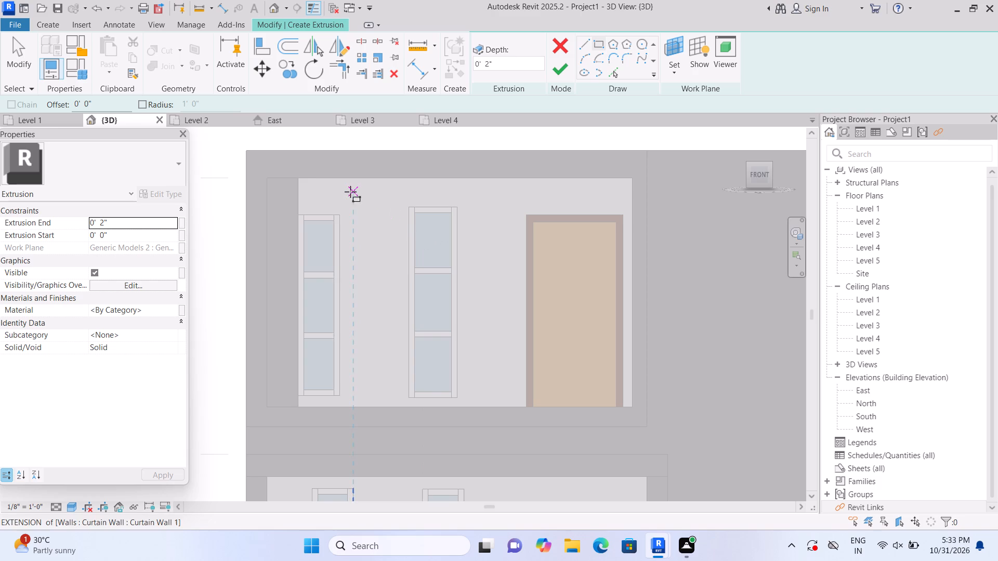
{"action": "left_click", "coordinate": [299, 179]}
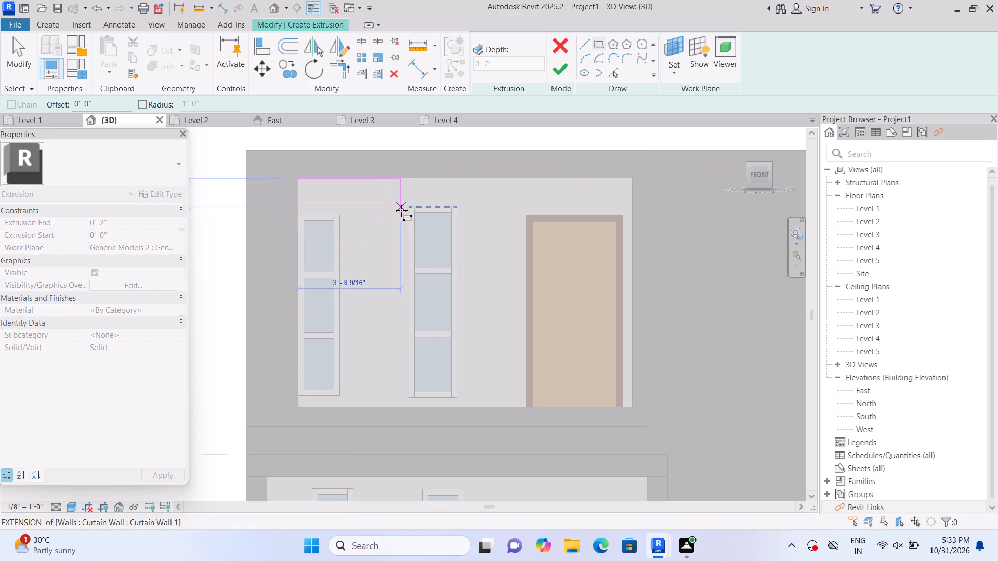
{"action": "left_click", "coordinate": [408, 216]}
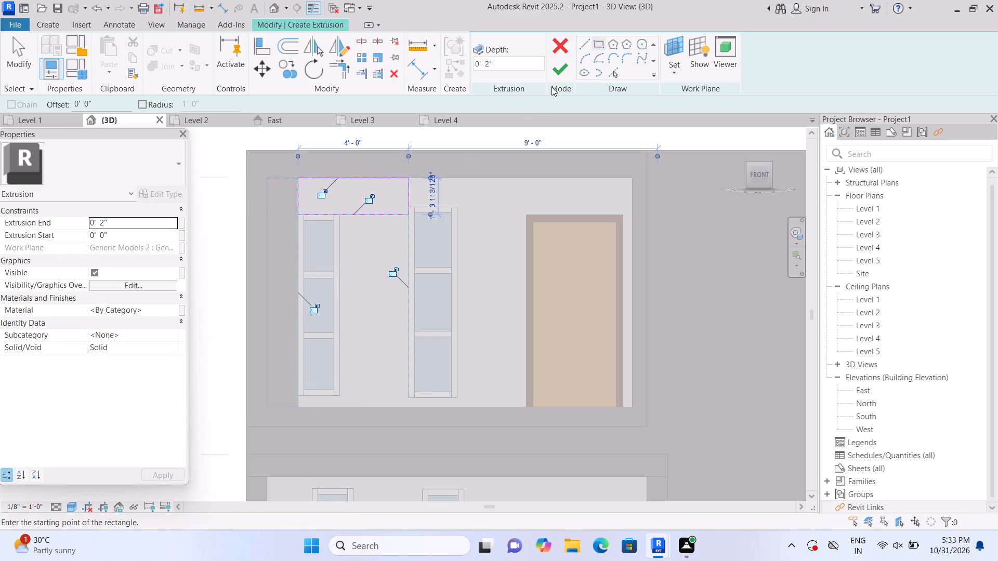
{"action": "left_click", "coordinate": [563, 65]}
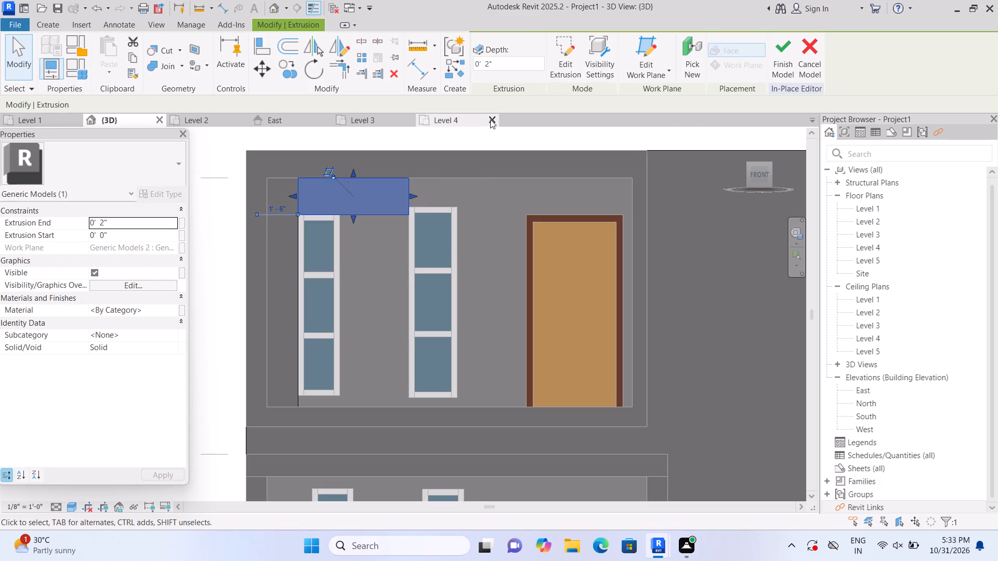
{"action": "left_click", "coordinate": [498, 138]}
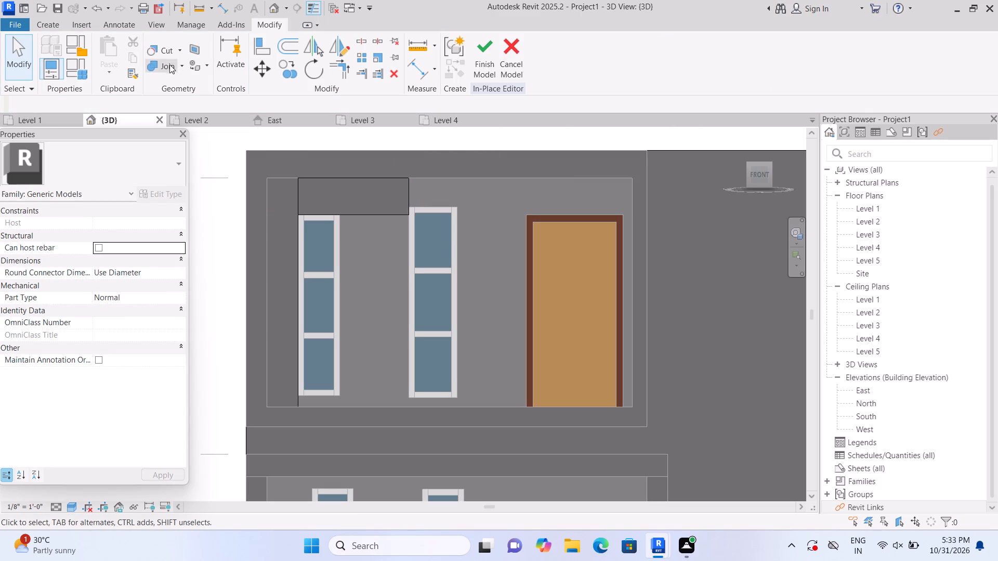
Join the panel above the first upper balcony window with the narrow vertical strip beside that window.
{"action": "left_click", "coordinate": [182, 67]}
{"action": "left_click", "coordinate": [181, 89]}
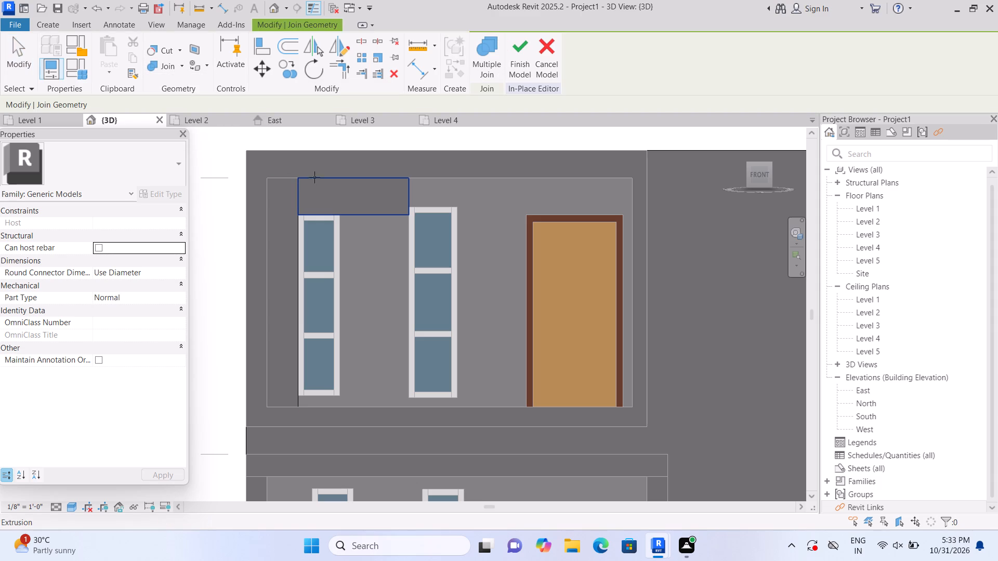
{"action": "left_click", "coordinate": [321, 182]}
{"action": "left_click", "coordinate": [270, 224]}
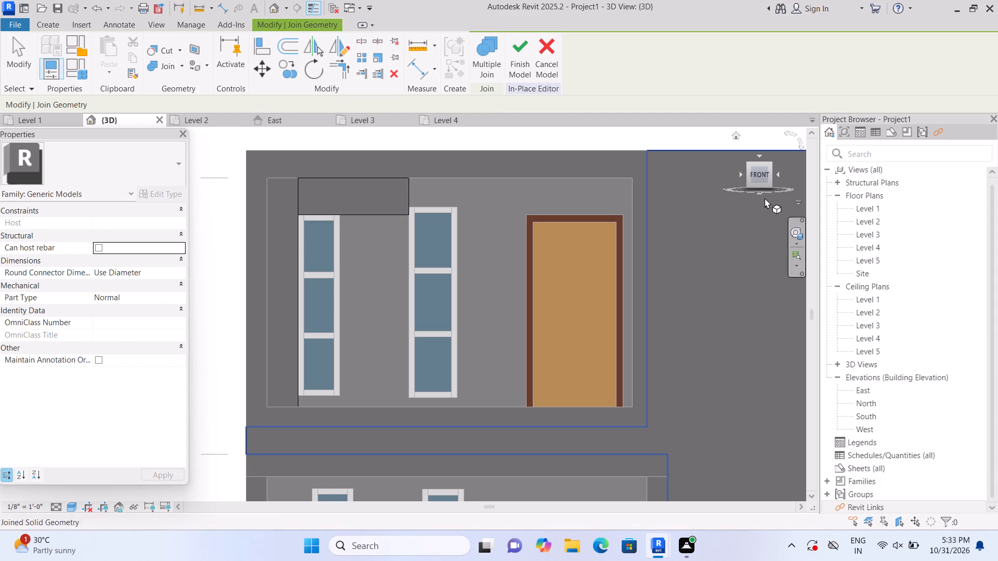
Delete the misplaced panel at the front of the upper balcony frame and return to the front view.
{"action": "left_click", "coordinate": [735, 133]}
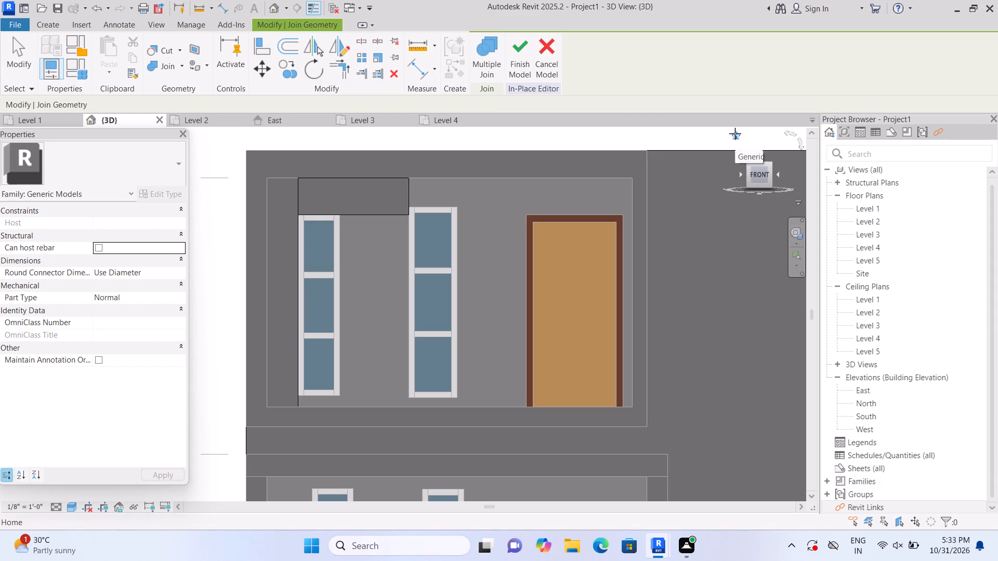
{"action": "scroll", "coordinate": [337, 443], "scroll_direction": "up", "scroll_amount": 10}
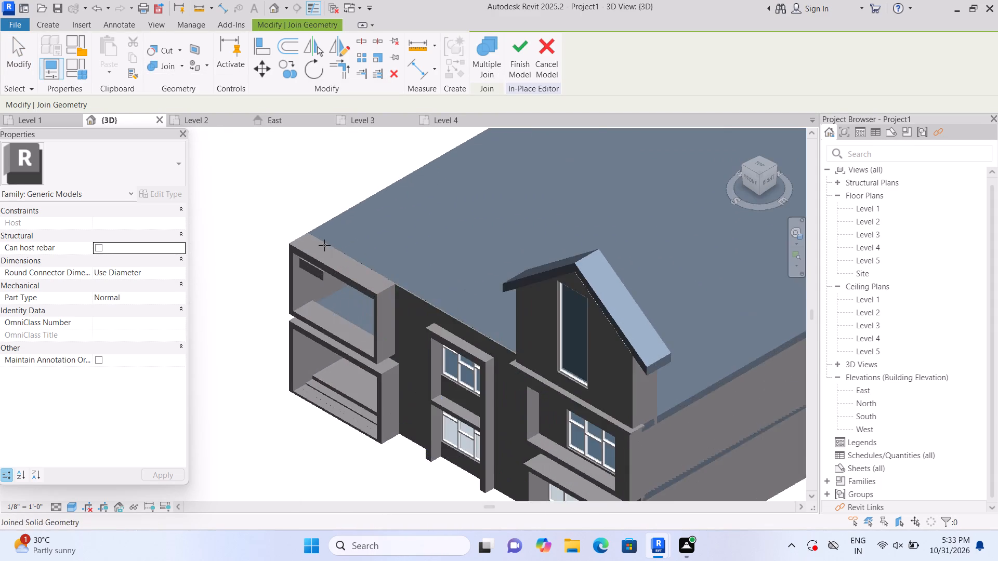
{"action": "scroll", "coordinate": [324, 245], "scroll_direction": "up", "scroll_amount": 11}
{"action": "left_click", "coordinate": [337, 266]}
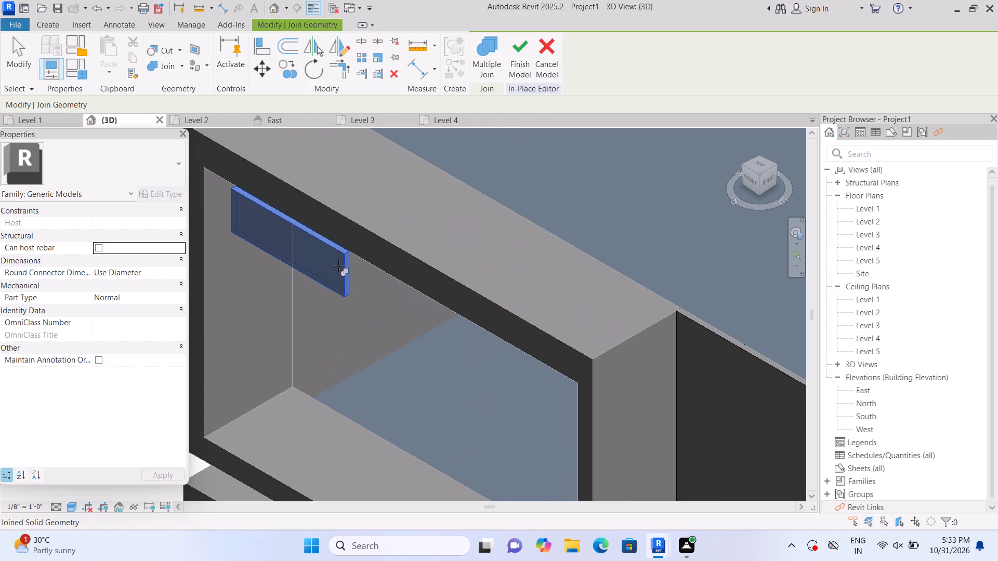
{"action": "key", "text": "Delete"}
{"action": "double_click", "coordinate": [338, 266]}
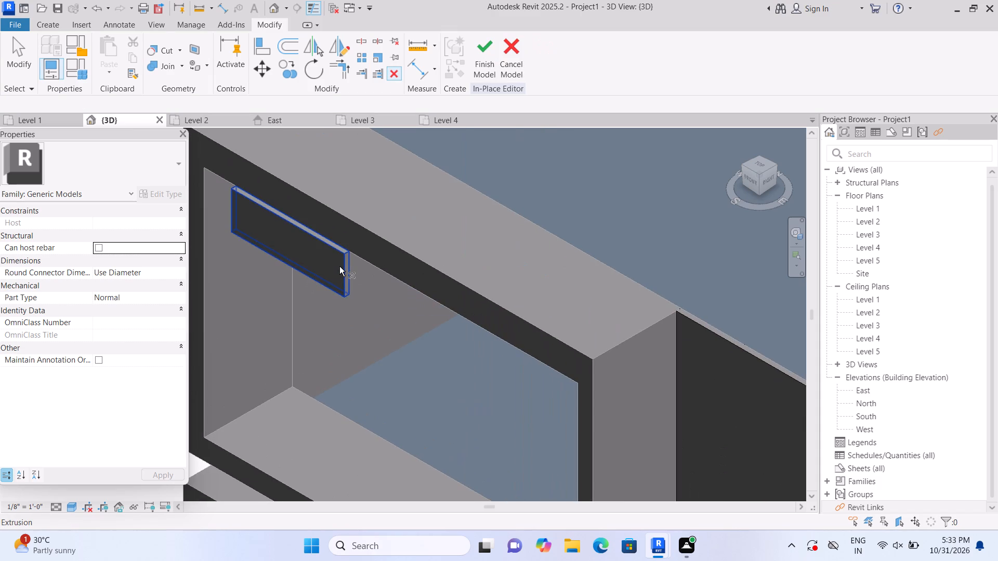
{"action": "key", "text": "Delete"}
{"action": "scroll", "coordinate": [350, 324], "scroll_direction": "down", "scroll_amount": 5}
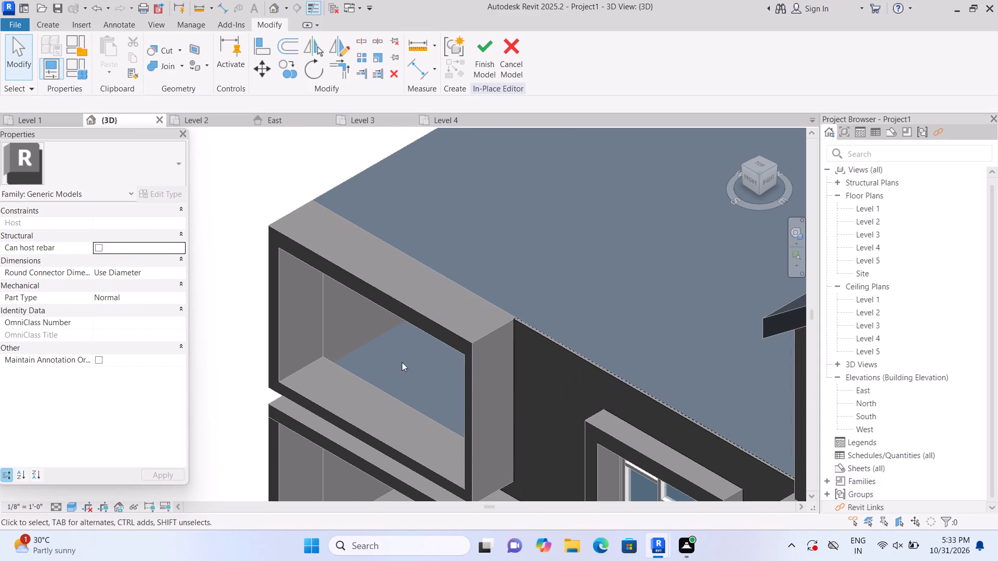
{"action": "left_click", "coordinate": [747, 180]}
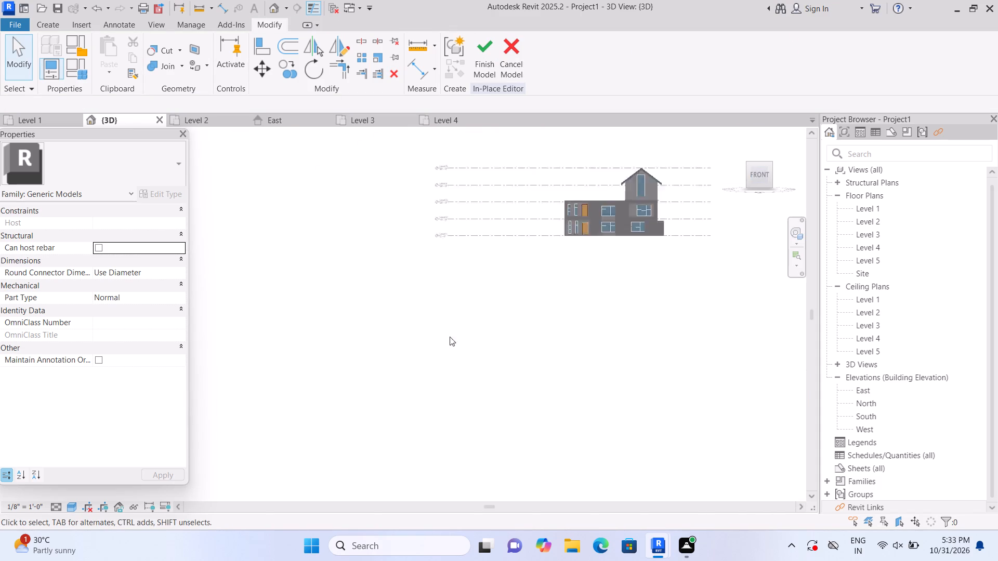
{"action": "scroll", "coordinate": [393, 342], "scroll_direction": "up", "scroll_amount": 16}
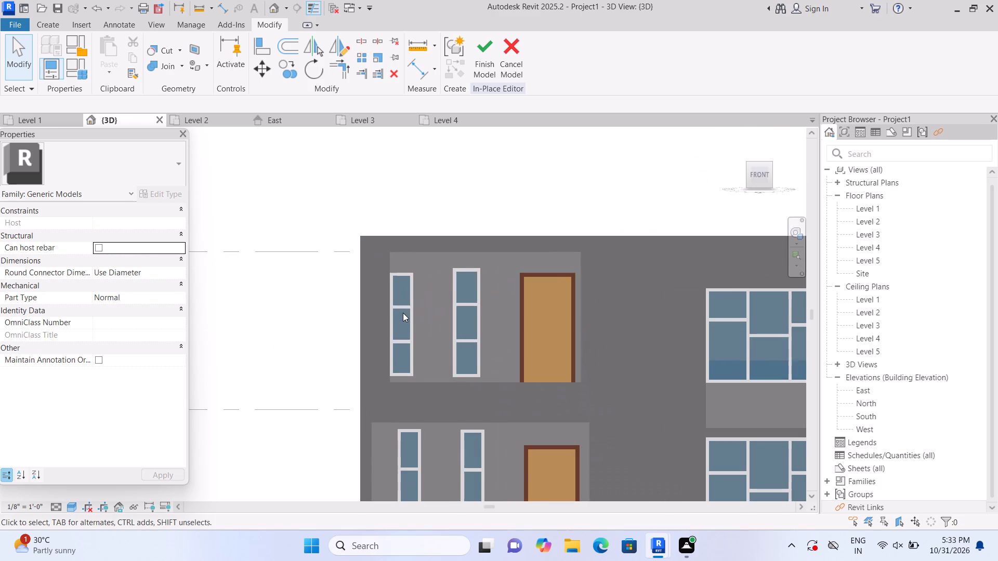
Extrude a 2" band about 12'-1" by 1'-0 1/2" on the upper balcony's 9" wall face, along the top above the windows and door.
{"action": "middle_click_drag", "start_coordinate": [423, 329], "coordinate": [349, 314]}
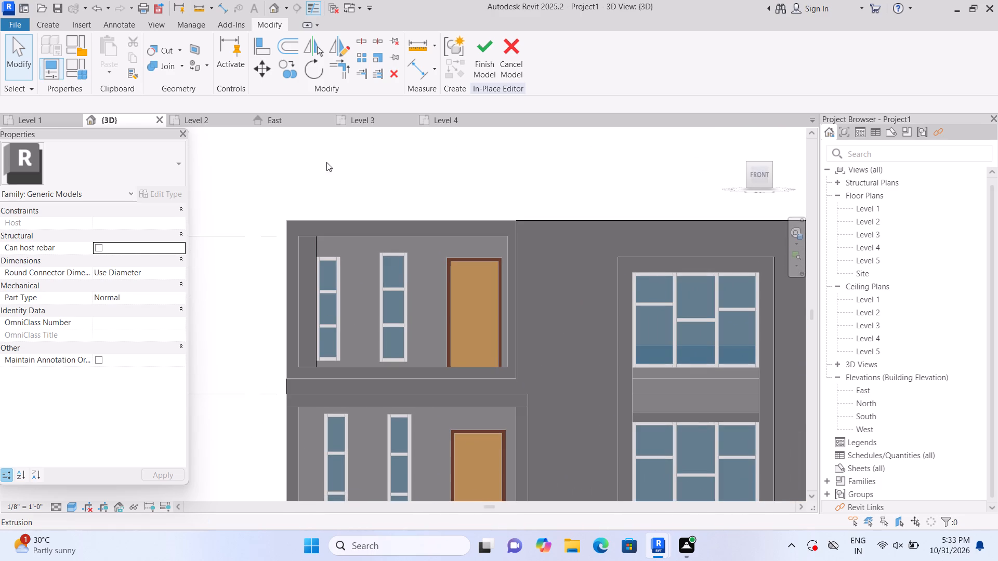
{"action": "left_click", "coordinate": [45, 22]}
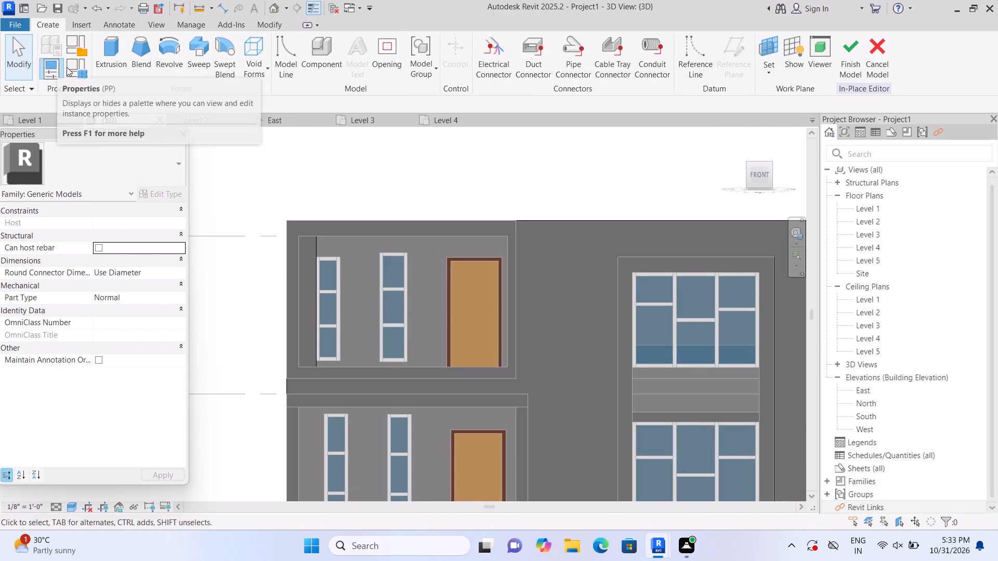
{"action": "left_click", "coordinate": [121, 68]}
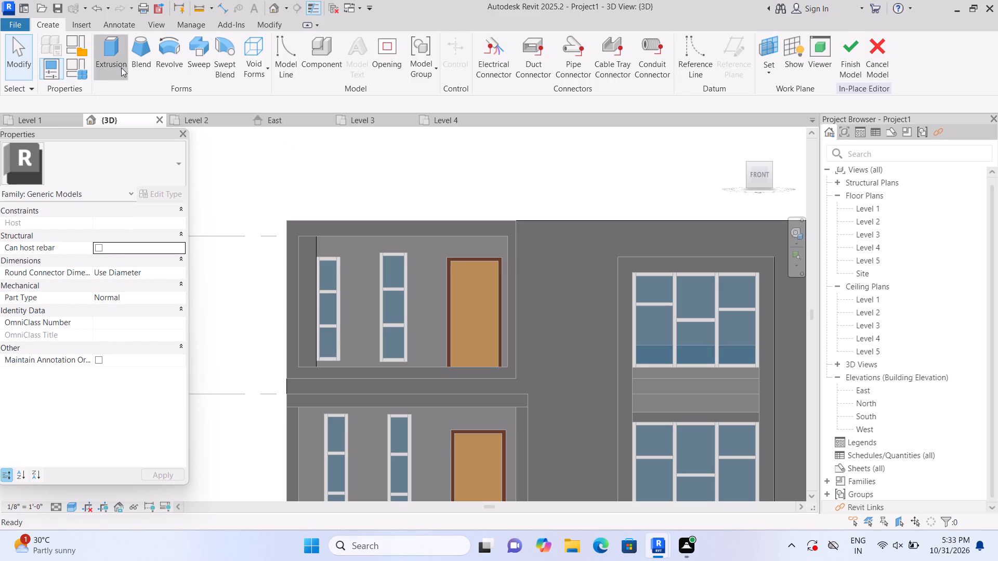
{"action": "left_click", "coordinate": [676, 78]}
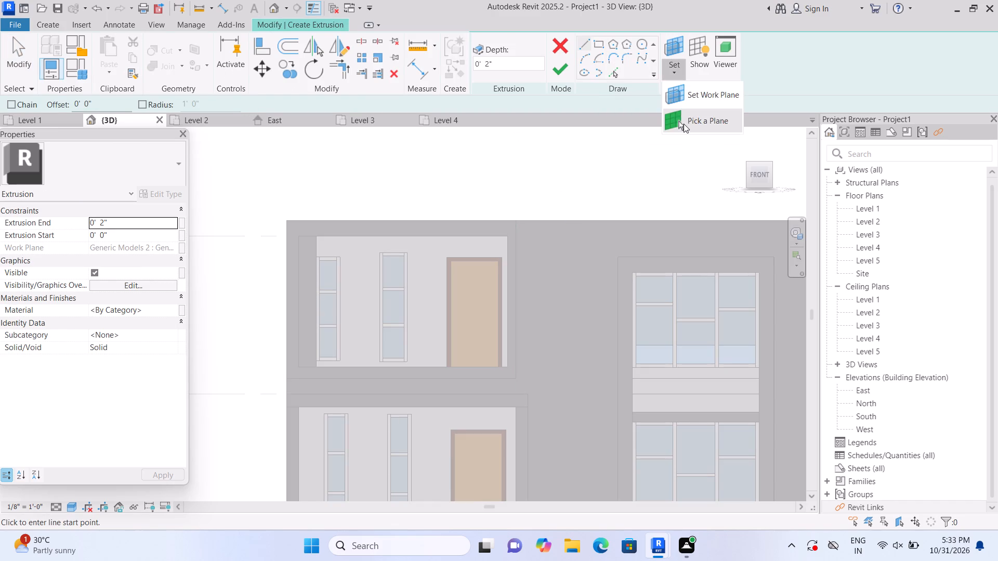
{"action": "left_click", "coordinate": [684, 124]}
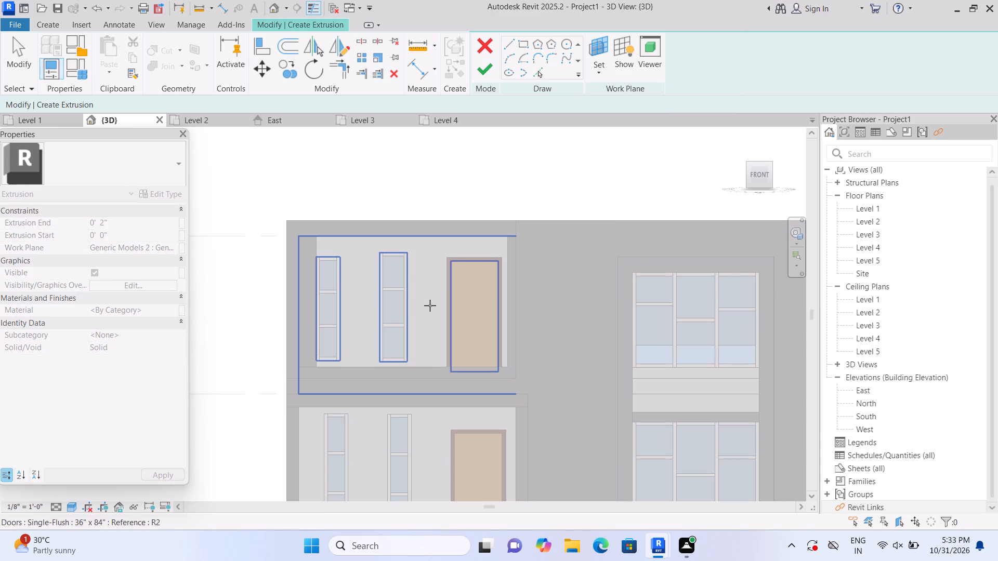
{"action": "middle_click_drag", "start_coordinate": [433, 306], "coordinate": [531, 290]}
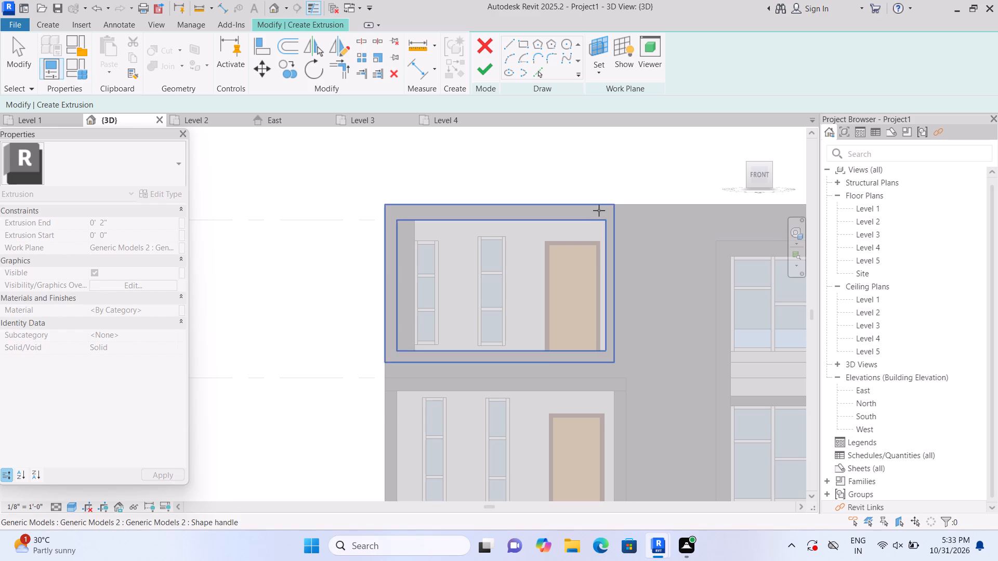
{"action": "scroll", "coordinate": [631, 228], "scroll_direction": "down", "scroll_amount": 1}
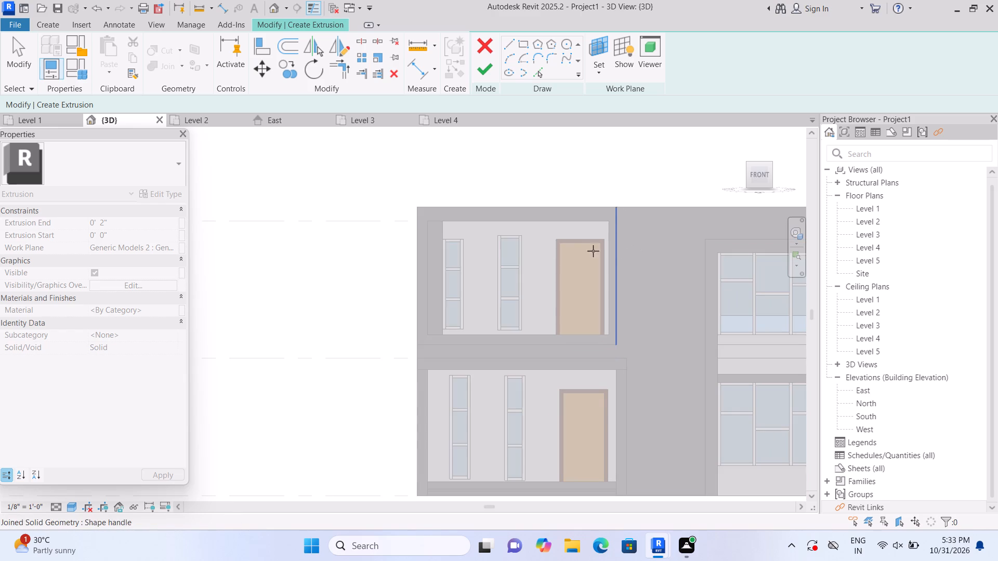
{"action": "scroll", "coordinate": [546, 219], "scroll_direction": "up", "scroll_amount": 1}
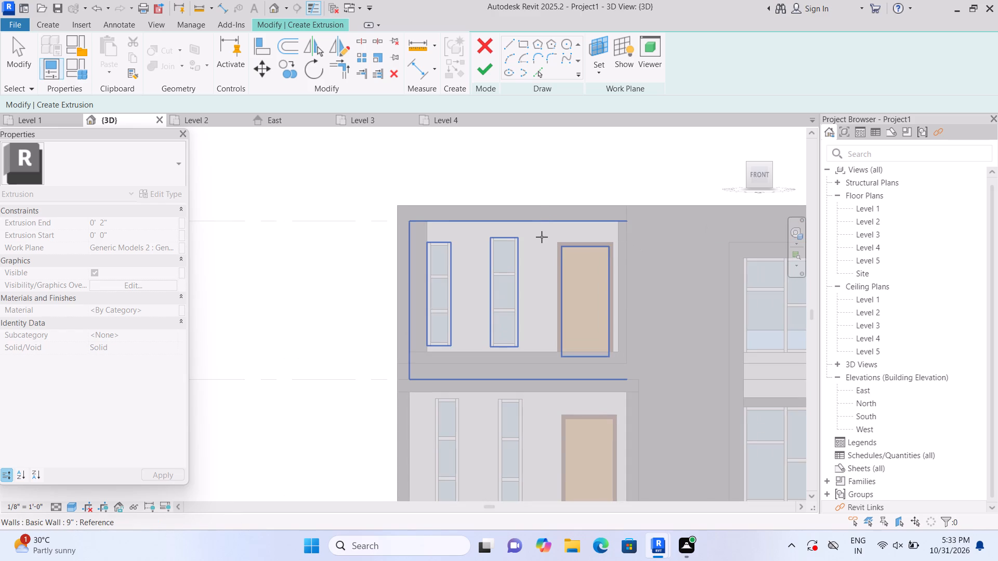
{"action": "left_click", "coordinate": [533, 245]}
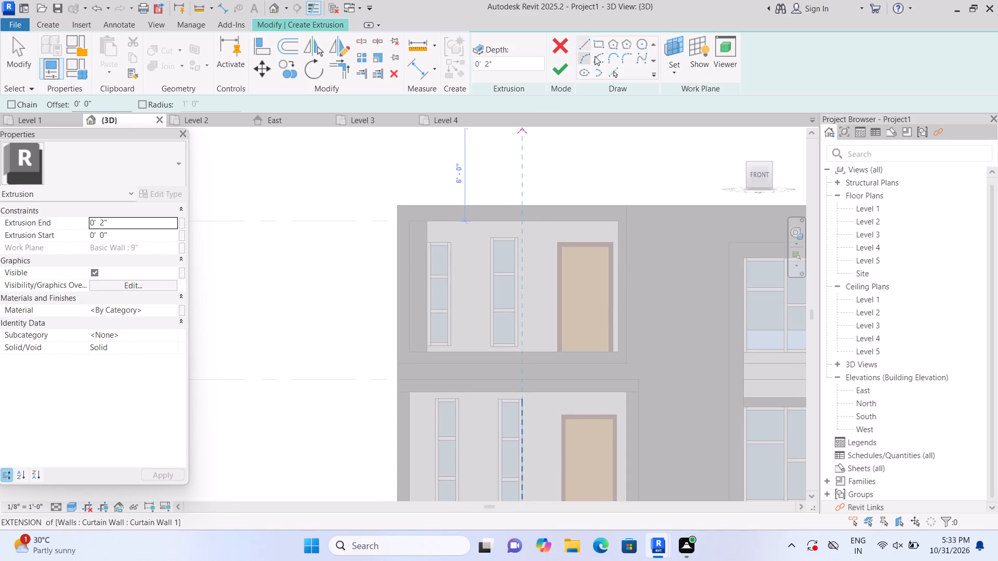
{"action": "left_click", "coordinate": [597, 43]}
{"action": "scroll", "coordinate": [465, 269], "scroll_direction": "up", "scroll_amount": 3}
{"action": "scroll", "coordinate": [419, 218], "scroll_direction": "up", "scroll_amount": 1}
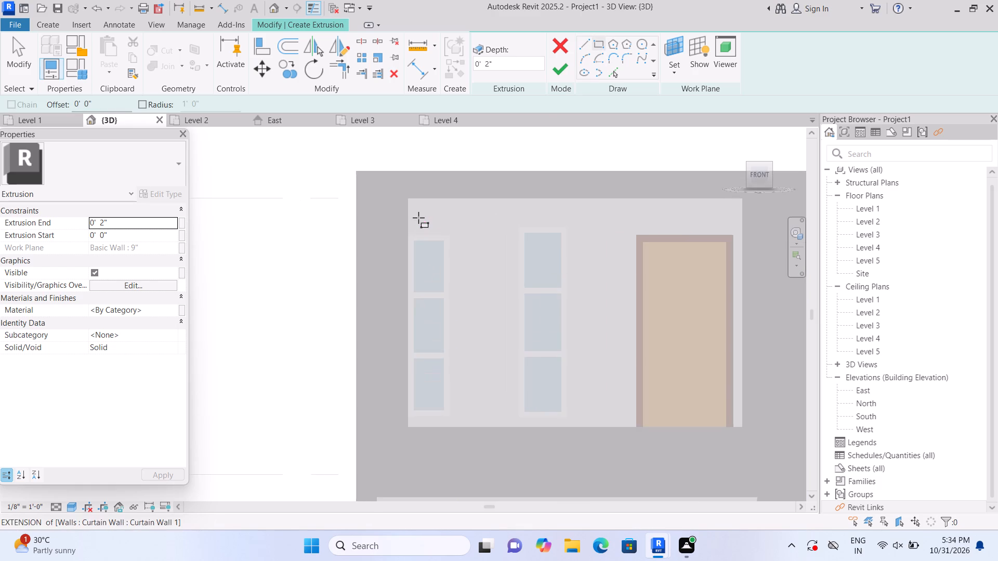
{"action": "scroll", "coordinate": [418, 218], "scroll_direction": "up", "scroll_amount": 3}
{"action": "middle_click_drag", "start_coordinate": [418, 235], "coordinate": [406, 315]}
{"action": "scroll", "coordinate": [405, 316], "scroll_direction": "up", "scroll_amount": 1}
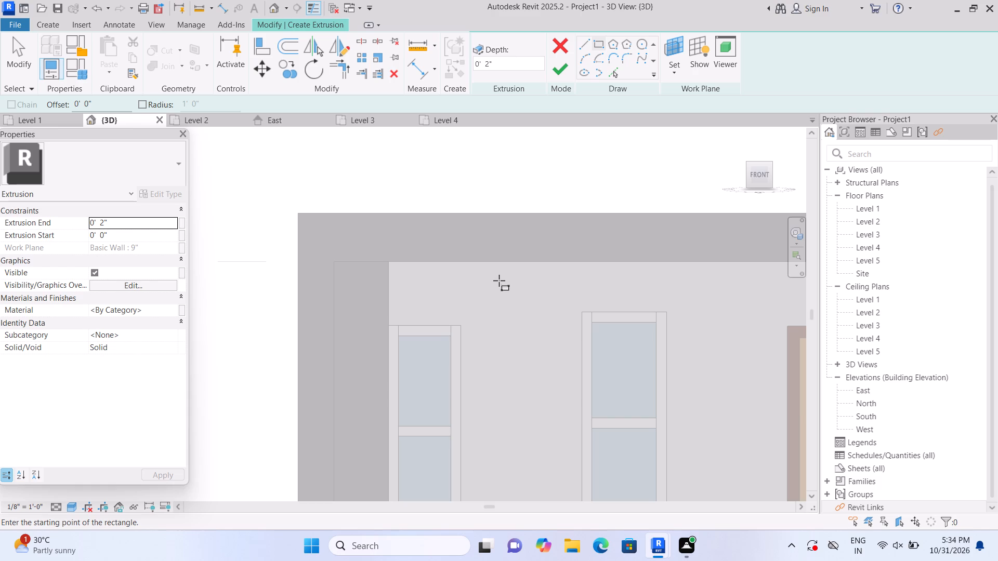
{"action": "left_click", "coordinate": [388, 259]}
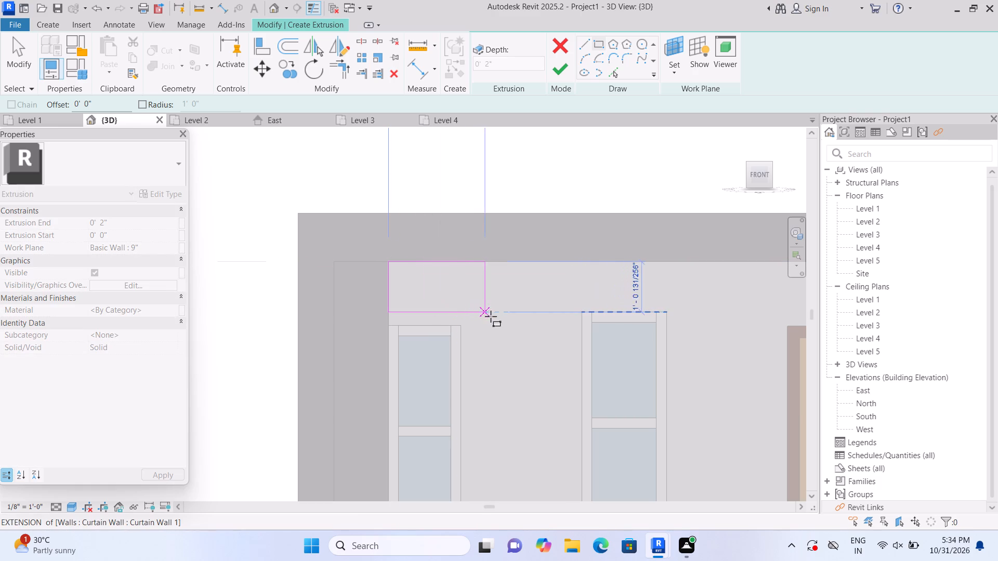
{"action": "middle_click_drag", "start_coordinate": [682, 309], "coordinate": [568, 297]}
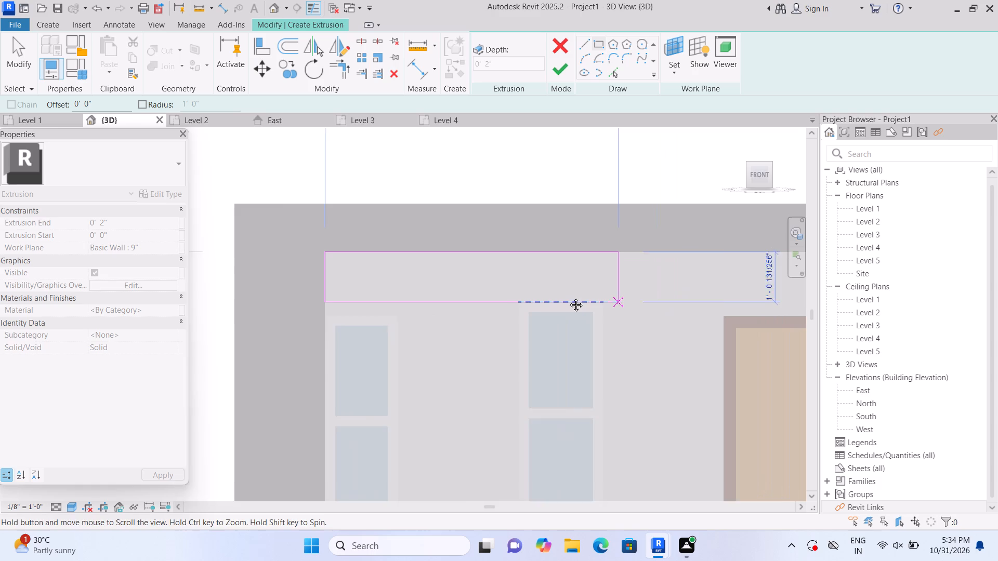
{"action": "middle_click_drag", "start_coordinate": [568, 297], "coordinate": [560, 297]}
{"action": "scroll", "coordinate": [647, 298], "scroll_direction": "down", "scroll_amount": 4}
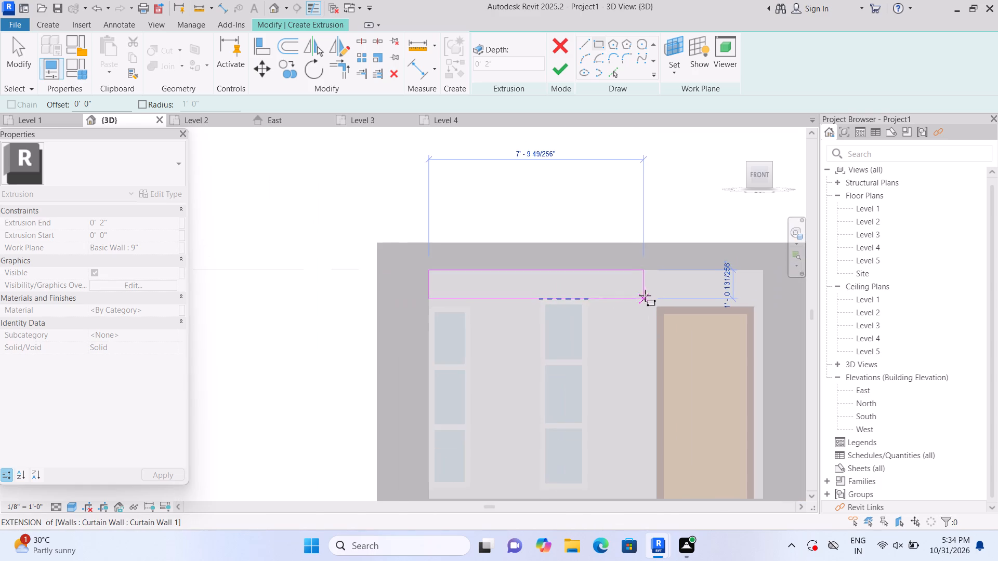
{"action": "middle_click_drag", "start_coordinate": [646, 295], "coordinate": [586, 291]}
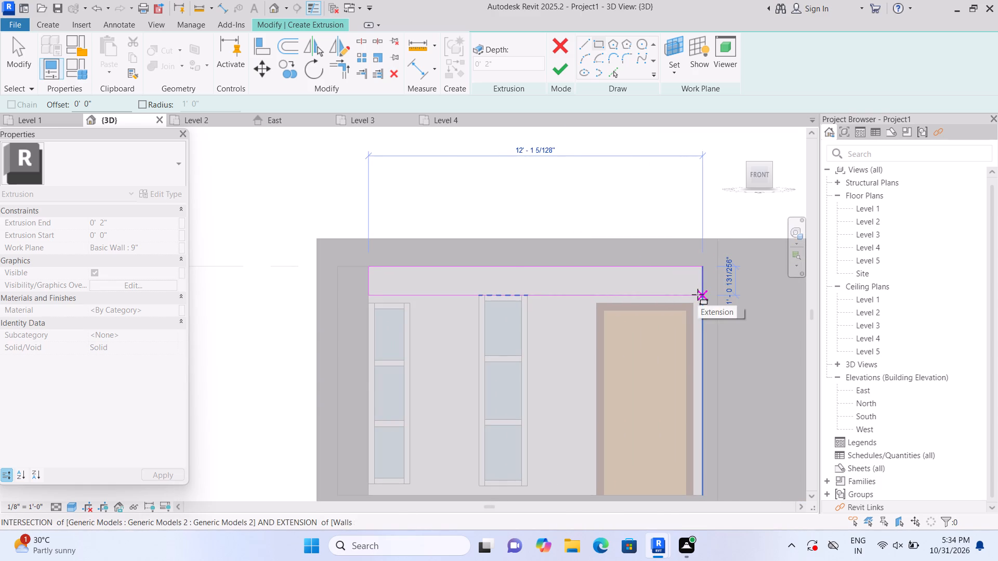
{"action": "left_click", "coordinate": [698, 295]}
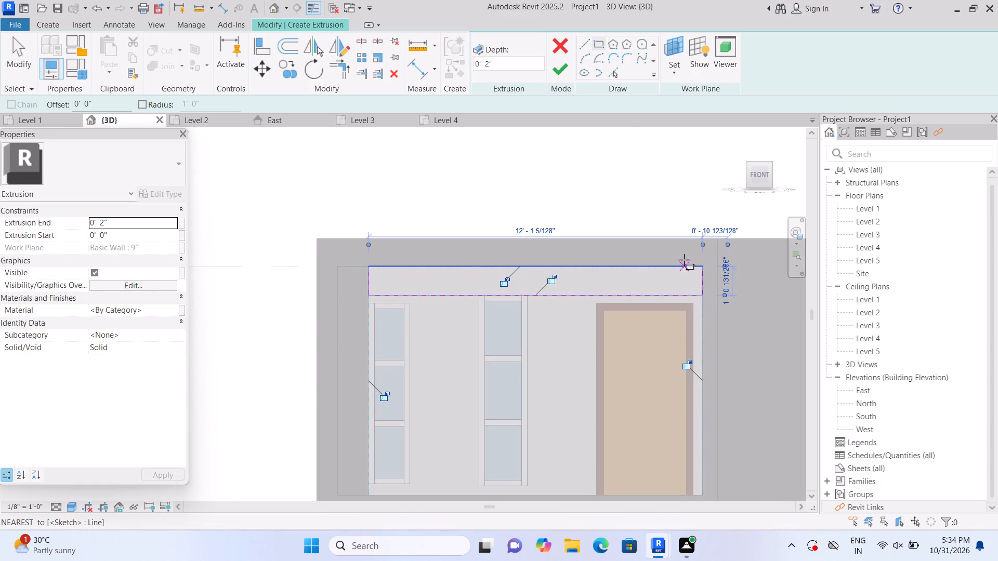
{"action": "left_click", "coordinate": [559, 71]}
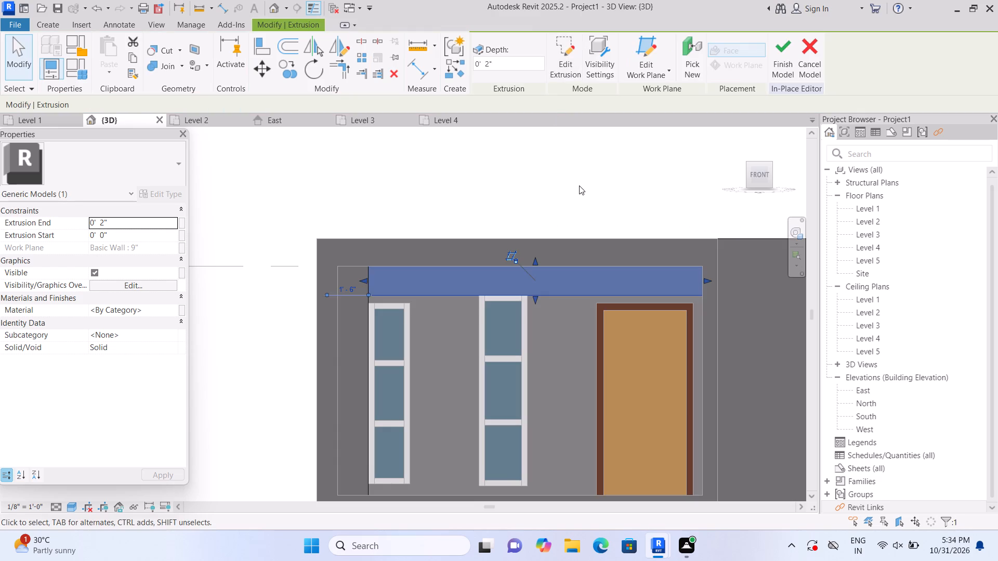
{"action": "left_click", "coordinate": [578, 183]}
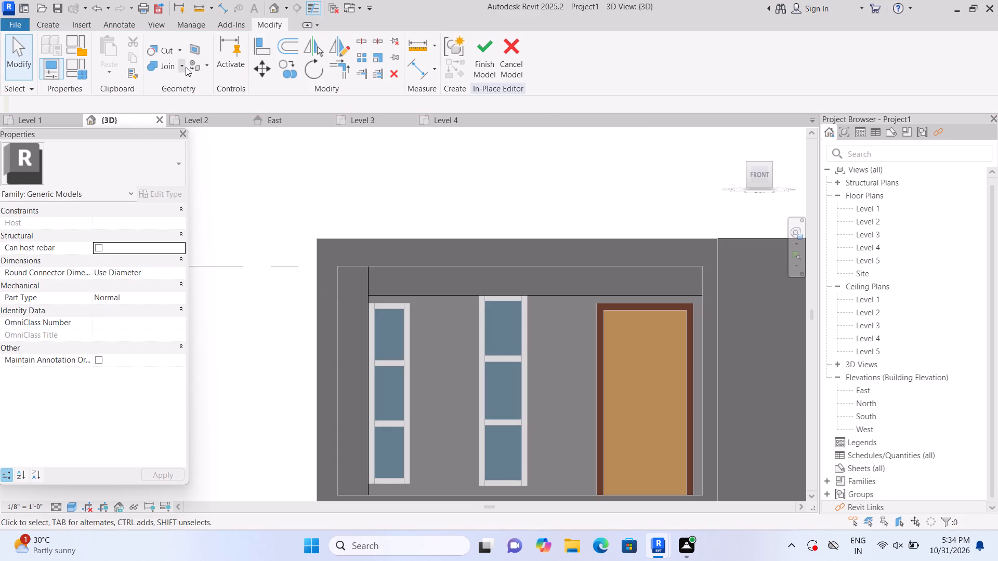
Join the long band above the upper balcony windows and door with the narrow vertical strip beside the first window.
{"action": "left_click", "coordinate": [185, 66]}
{"action": "left_click", "coordinate": [185, 84]}
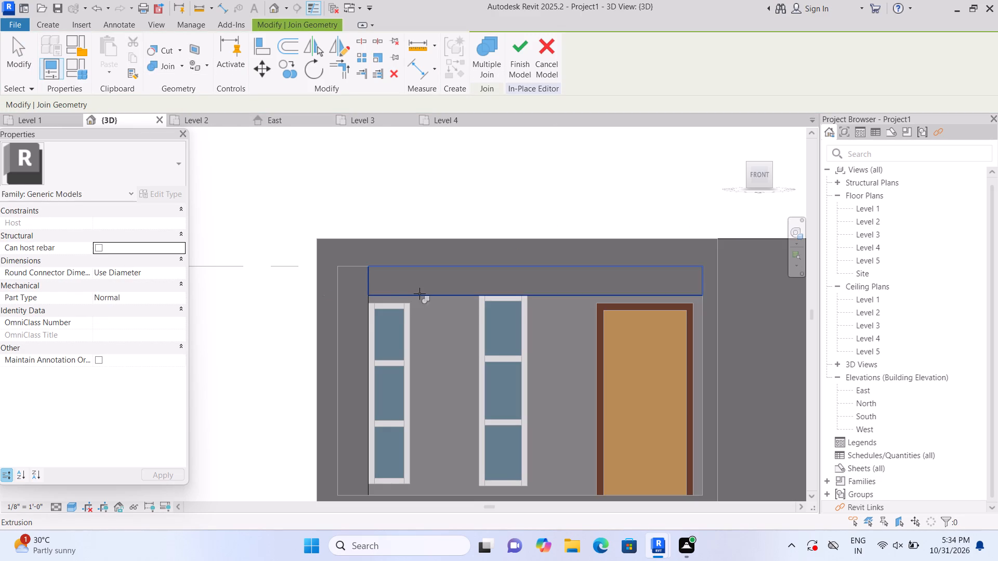
{"action": "left_click", "coordinate": [419, 293]}
{"action": "left_click", "coordinate": [364, 315]}
Extrude a 2" strip about 4'-0" by 3 3/8" on the 9" wall face, above the first upper balcony window up to the second window's edge.
{"action": "scroll", "coordinate": [370, 202], "scroll_direction": "down", "scroll_amount": 1}
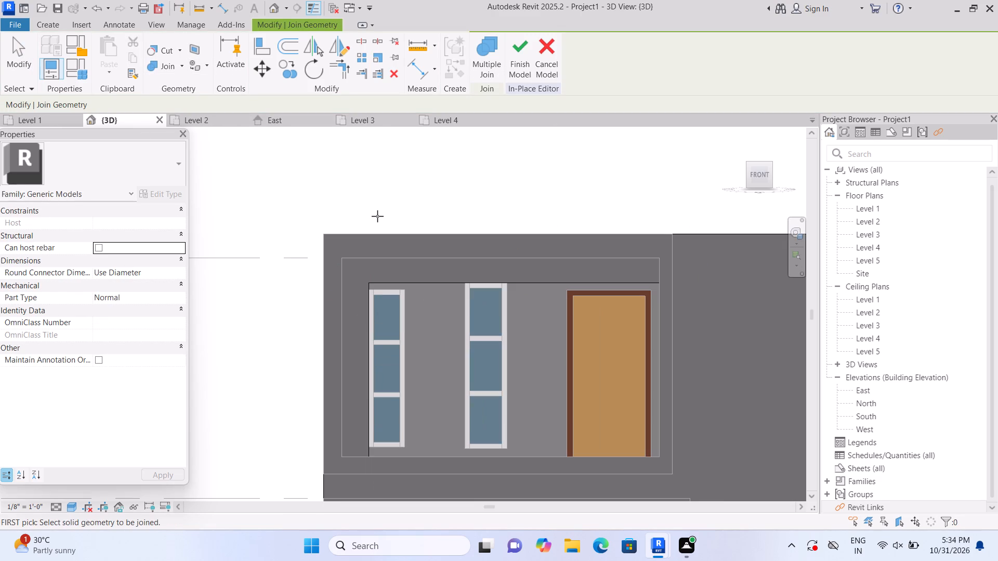
{"action": "middle_click_drag", "start_coordinate": [260, 349], "coordinate": [225, 283]}
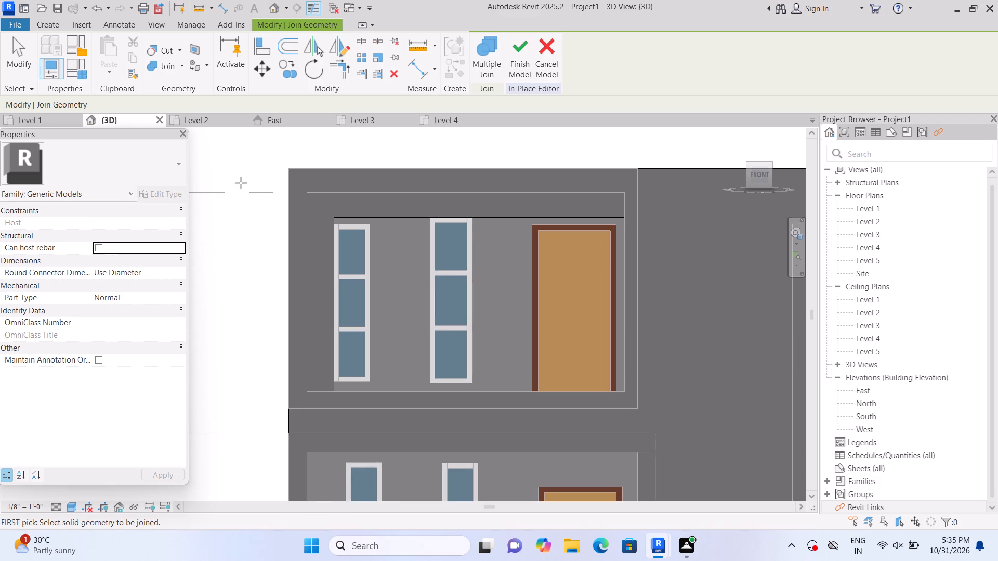
{"action": "double_click", "coordinate": [50, 26]}
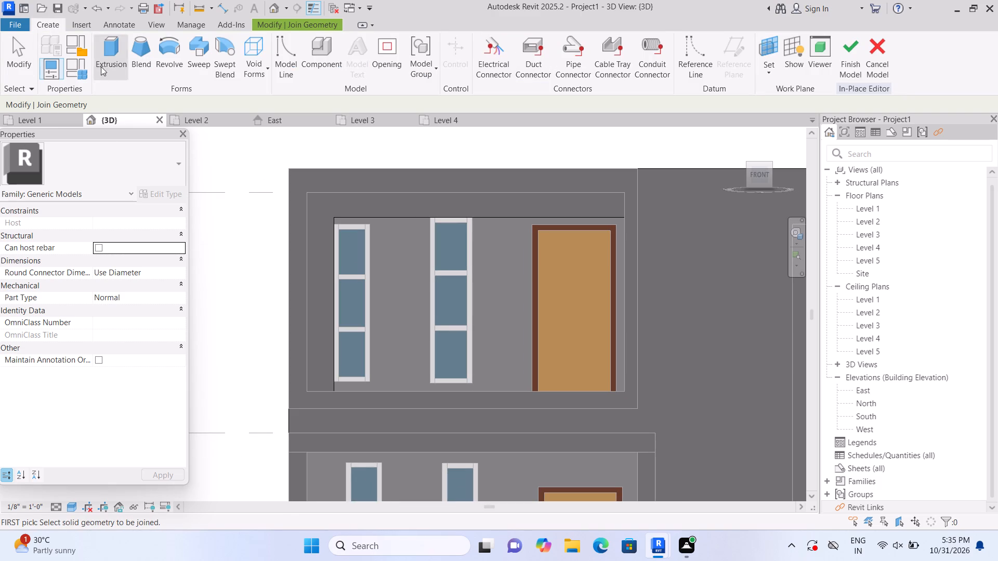
{"action": "double_click", "coordinate": [121, 69]}
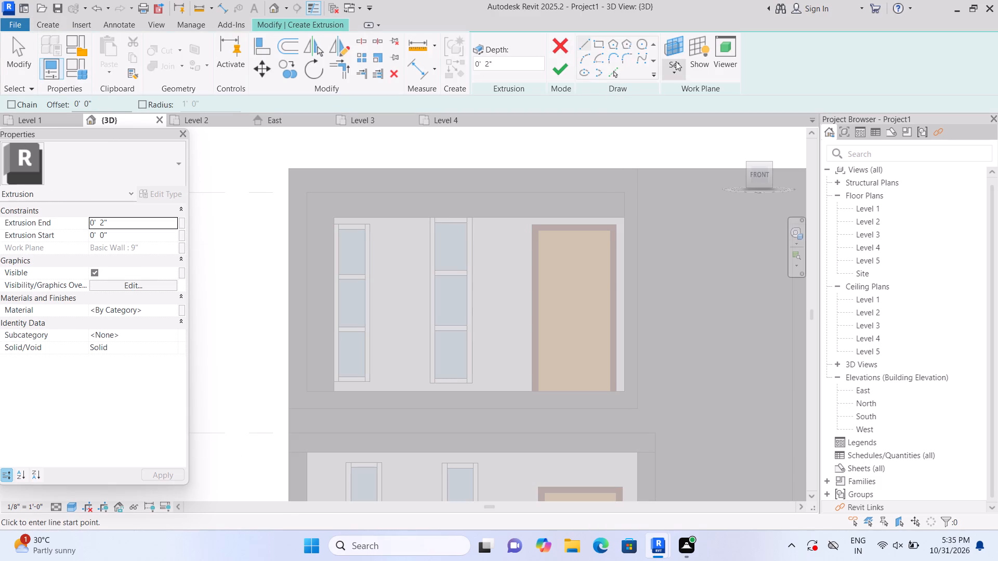
{"action": "left_click", "coordinate": [673, 77]}
{"action": "left_click", "coordinate": [675, 114]}
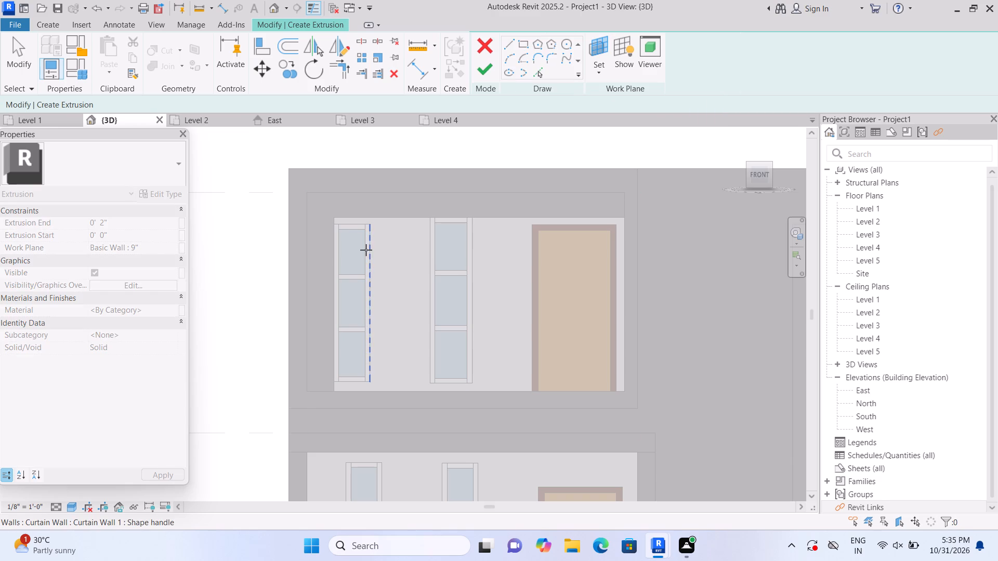
{"action": "left_click", "coordinate": [379, 226]}
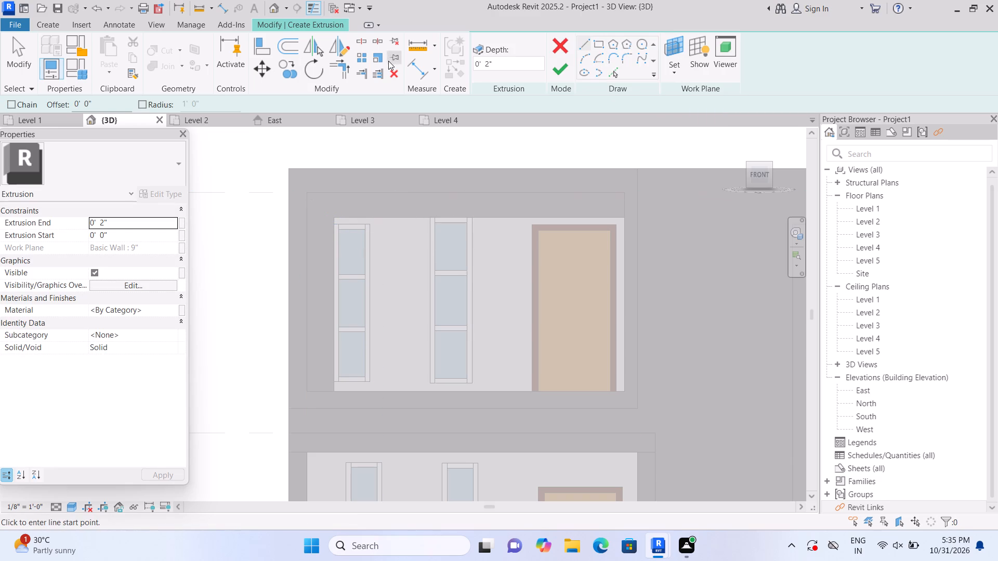
{"action": "left_click", "coordinate": [600, 41]}
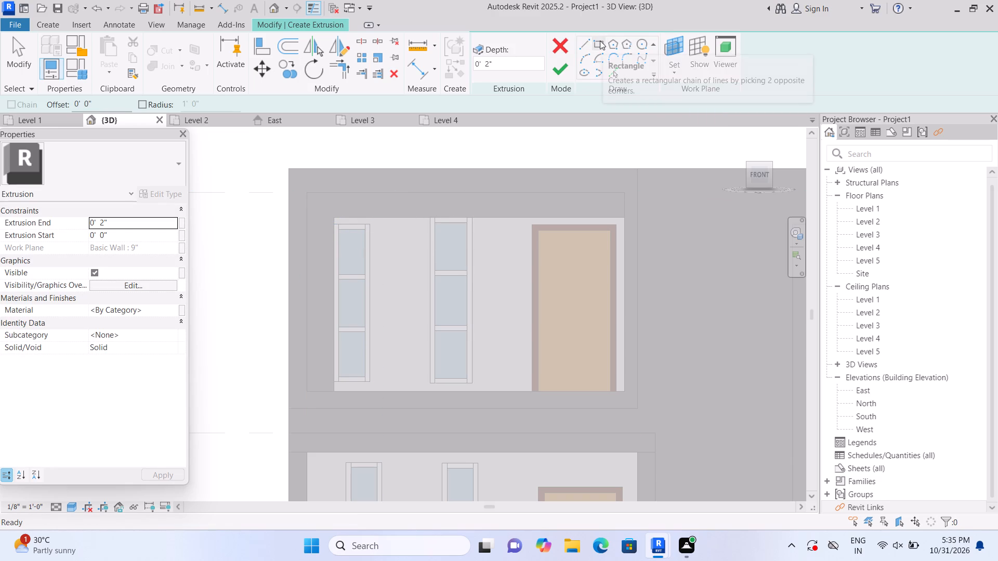
{"action": "scroll", "coordinate": [340, 218], "scroll_direction": "up", "scroll_amount": 2}
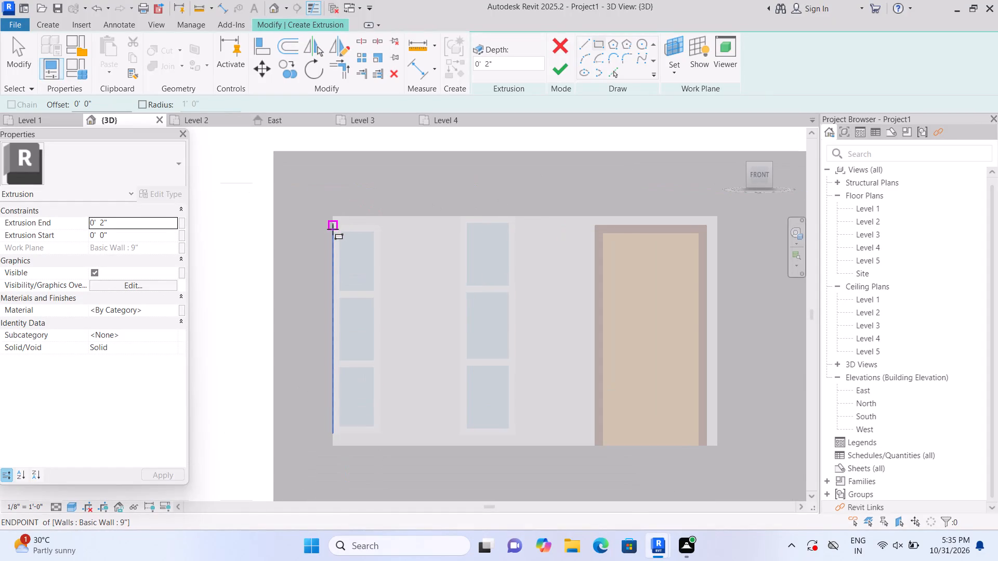
{"action": "scroll", "coordinate": [333, 229], "scroll_direction": "up", "scroll_amount": 4}
{"action": "double_click", "coordinate": [333, 211]}
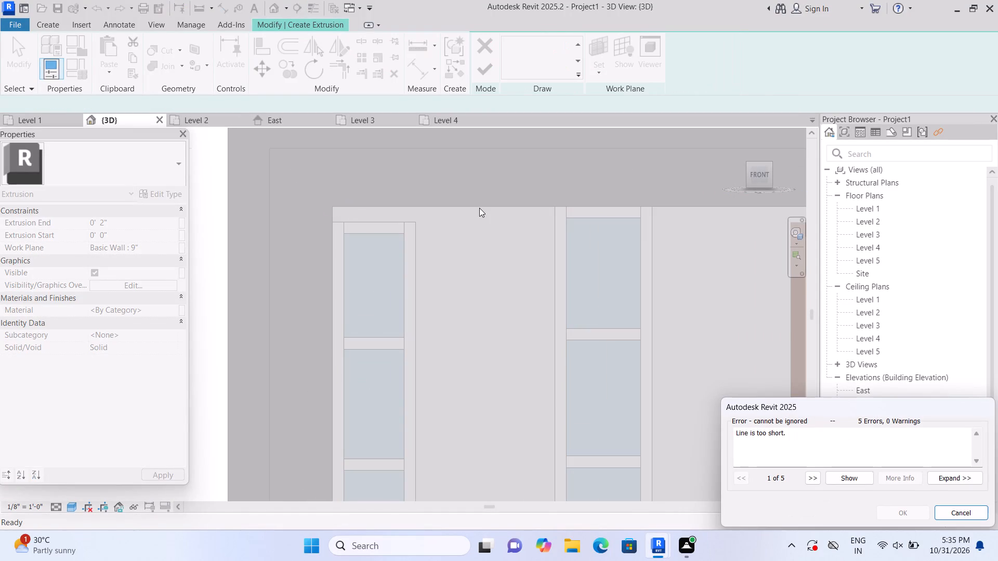
{"action": "left_click", "coordinate": [969, 516]}
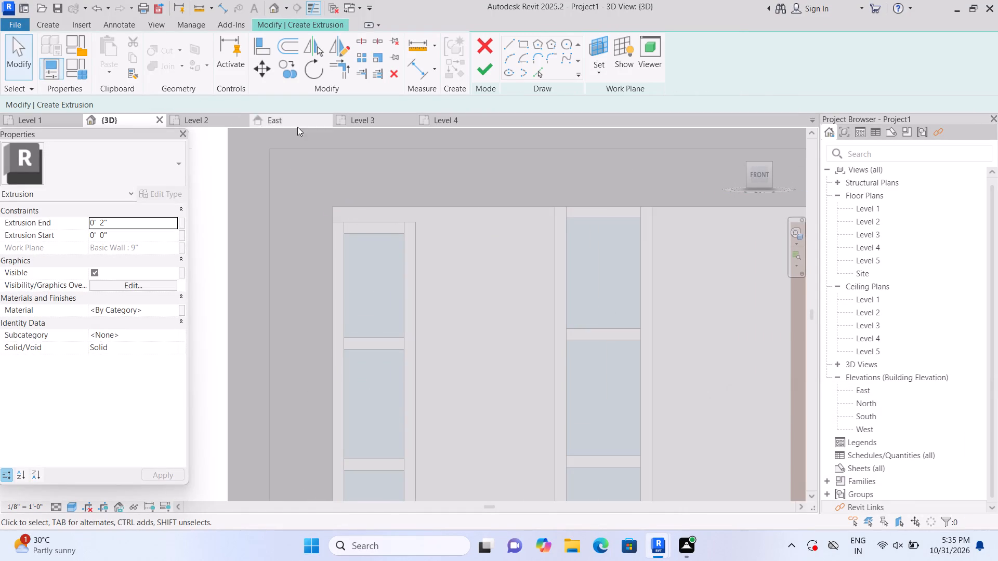
{"action": "left_click", "coordinate": [519, 44]}
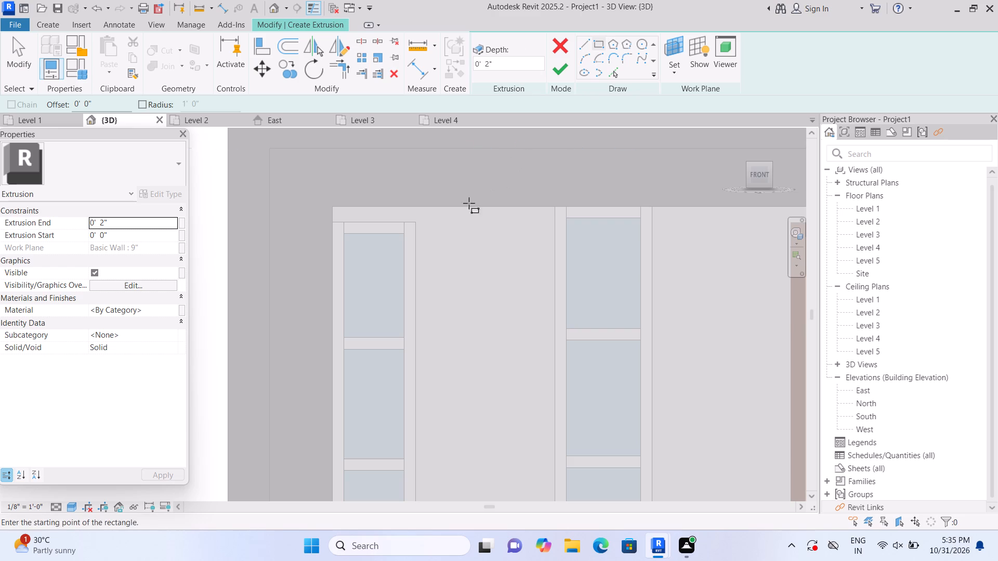
{"action": "scroll", "coordinate": [378, 212], "scroll_direction": "up", "scroll_amount": 2}
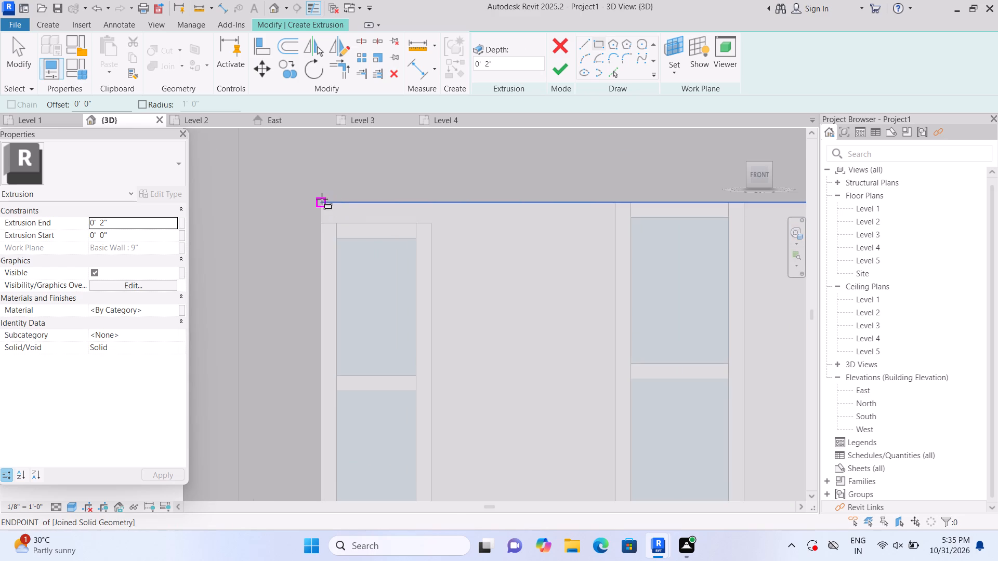
{"action": "left_click", "coordinate": [322, 199]}
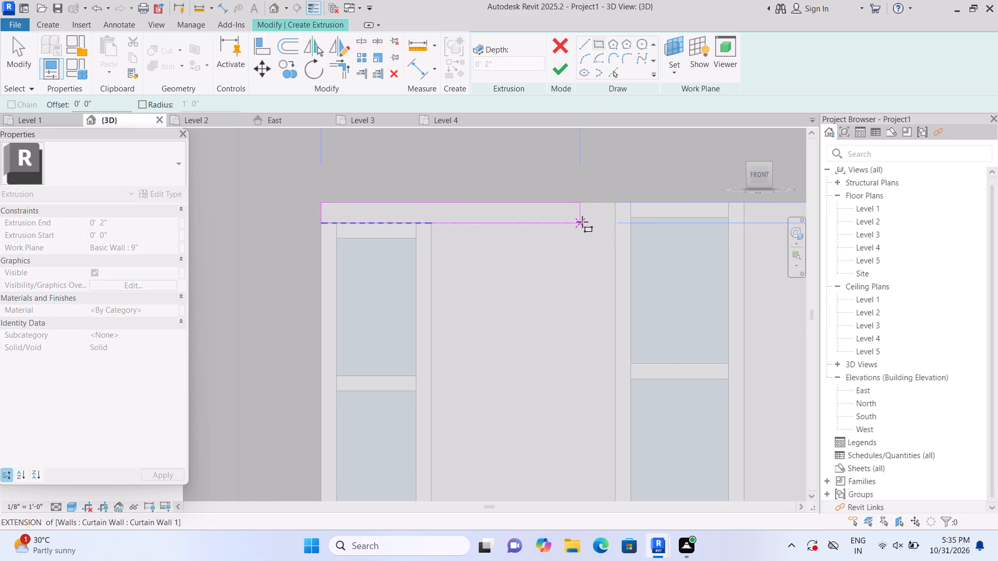
{"action": "left_click", "coordinate": [613, 221]}
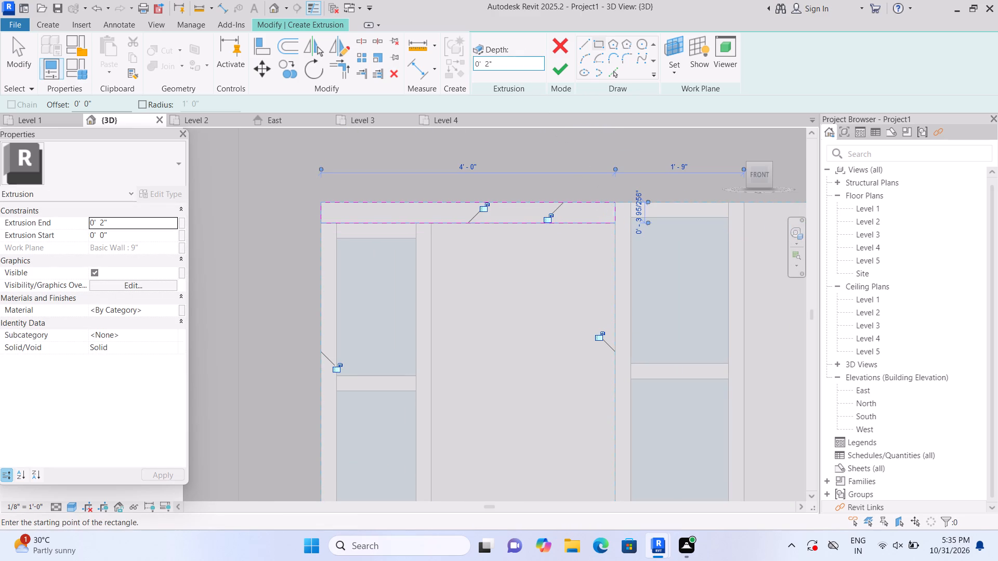
{"action": "left_click", "coordinate": [565, 66]}
{"action": "scroll", "coordinate": [555, 175], "scroll_direction": "down", "scroll_amount": 2}
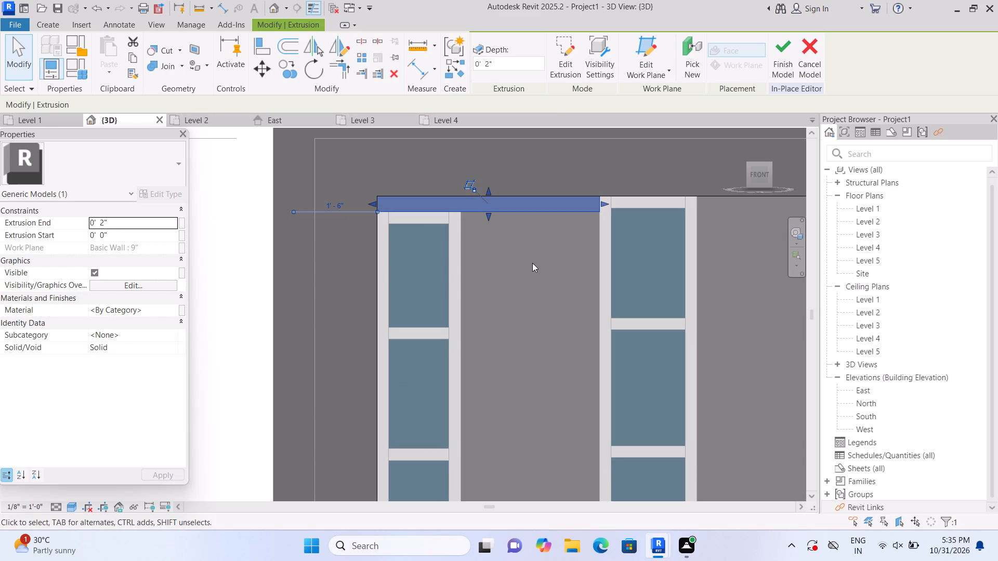
{"action": "key", "text": "Escape"}
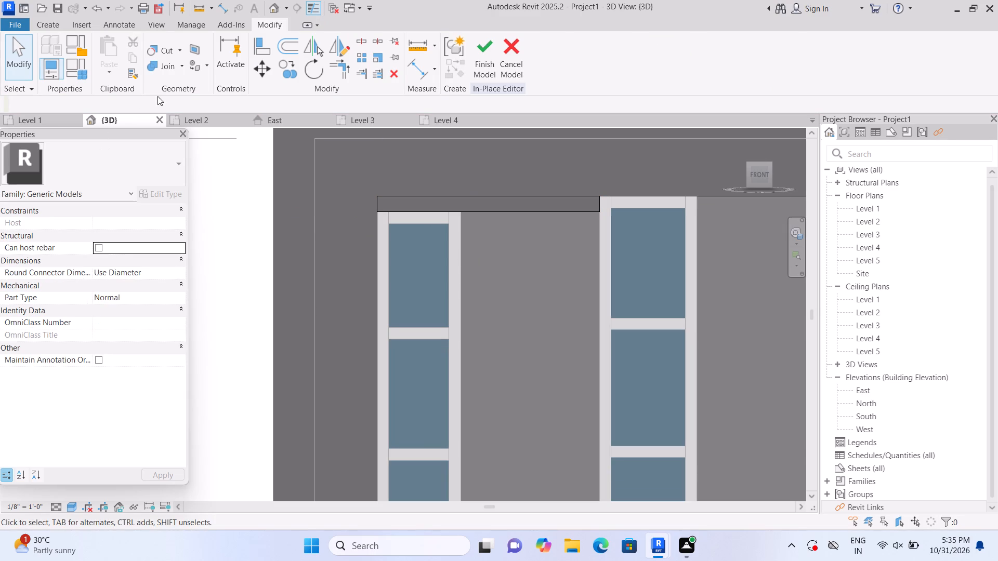
Join the short strip above the first upper balcony window with the long band above it.
{"action": "left_click", "coordinate": [181, 69]}
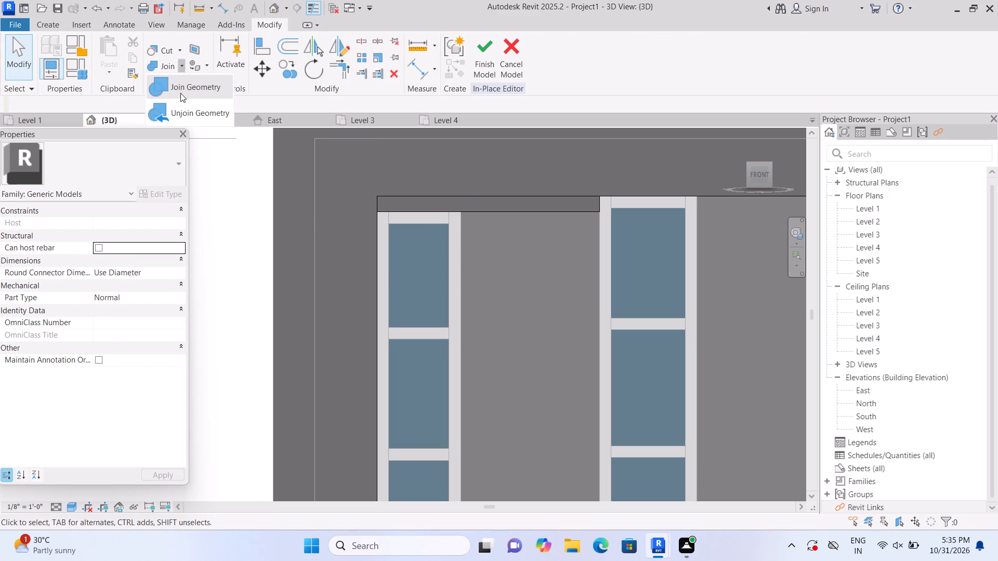
{"action": "left_click", "coordinate": [180, 92]}
{"action": "left_click", "coordinate": [506, 208]}
{"action": "left_click", "coordinate": [509, 176]}
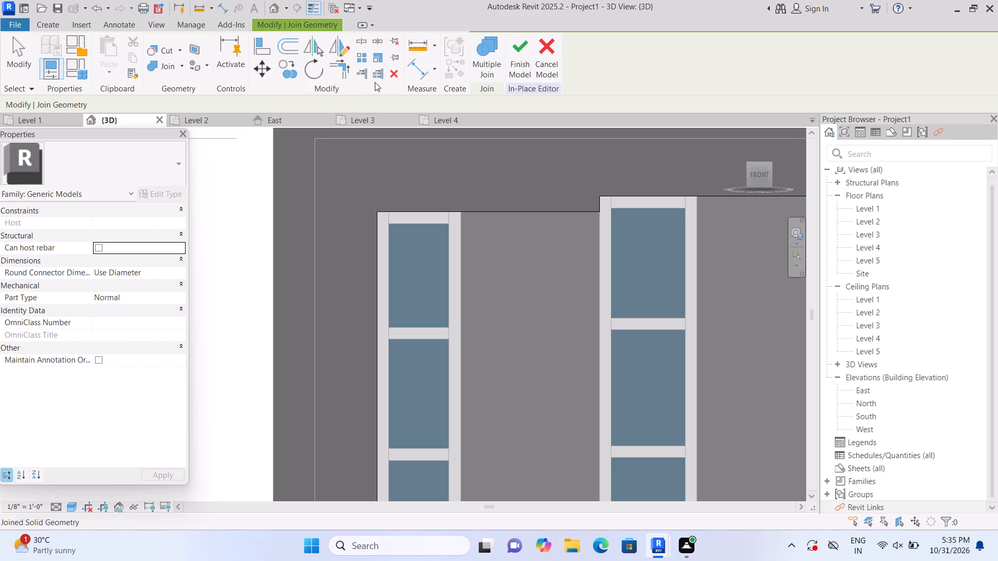
Extrude a 2" panel about 2'-6" by 6'-11 7/16" on the 9" wall face, between the two upper balcony windows down to the floor line.
{"action": "left_click", "coordinate": [61, 25]}
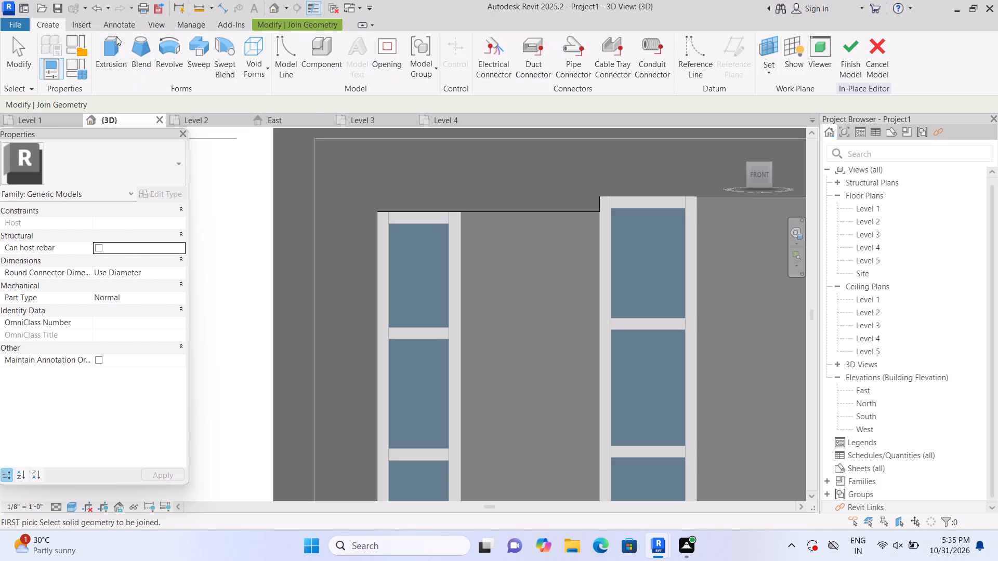
{"action": "left_click", "coordinate": [120, 39]}
{"action": "middle_click_drag", "start_coordinate": [259, 170], "coordinate": [183, 116]}
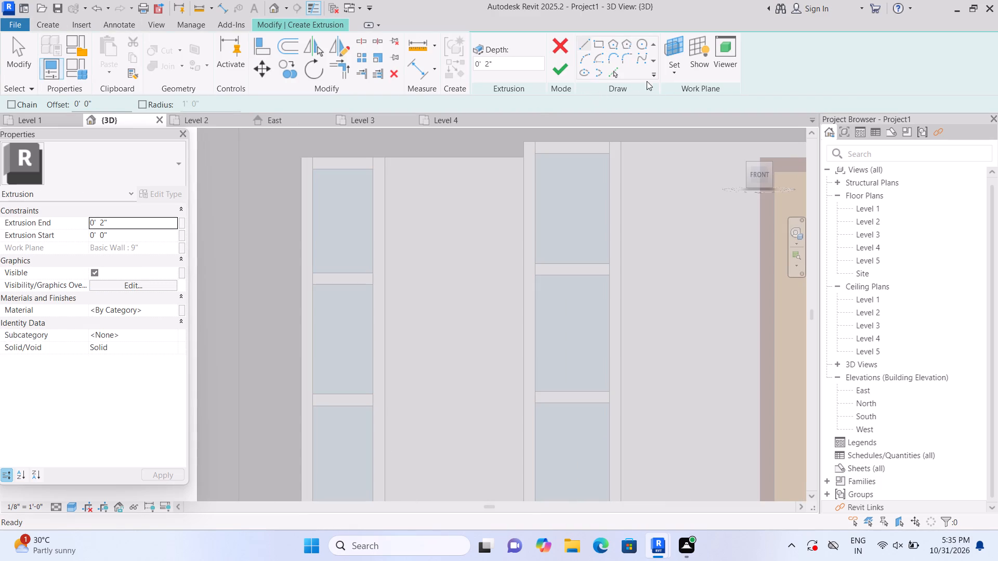
{"action": "left_click", "coordinate": [671, 73]}
{"action": "left_click", "coordinate": [688, 119]}
{"action": "scroll", "coordinate": [627, 227], "scroll_direction": "down", "scroll_amount": 4}
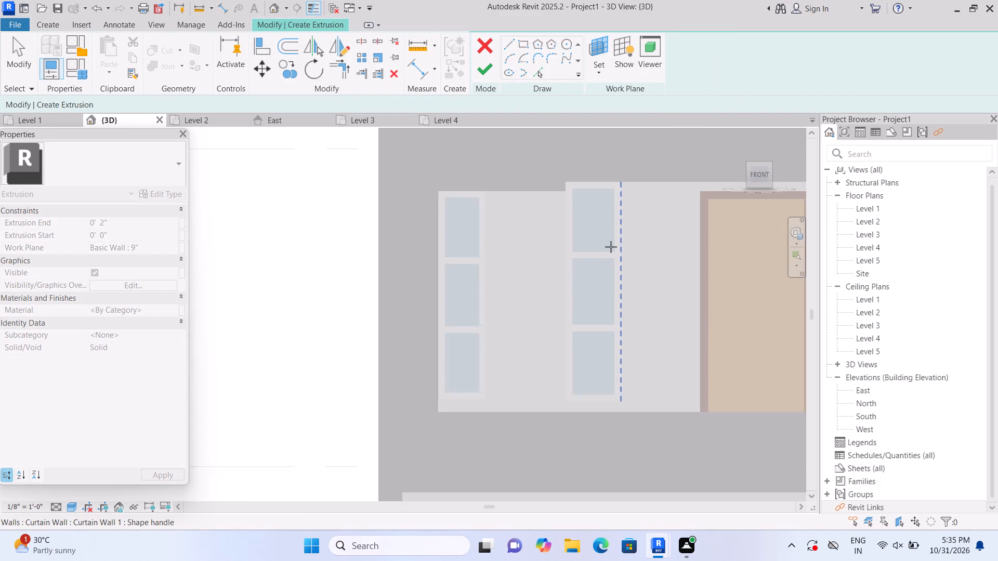
{"action": "scroll", "coordinate": [611, 247], "scroll_direction": "down", "scroll_amount": 1}
{"action": "left_click", "coordinate": [639, 217]}
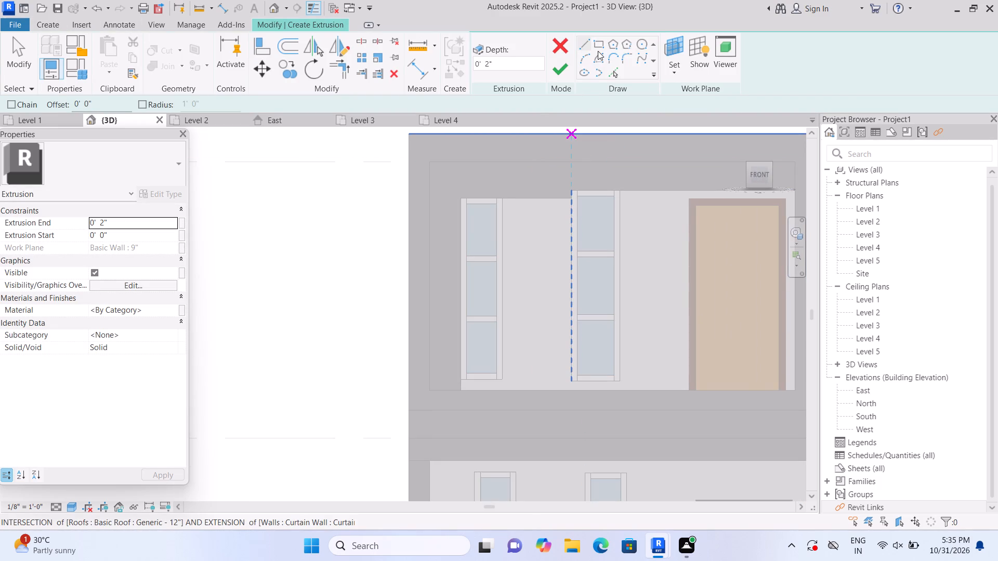
{"action": "left_click", "coordinate": [598, 43]}
{"action": "middle_click_drag", "start_coordinate": [533, 318], "coordinate": [449, 287]}
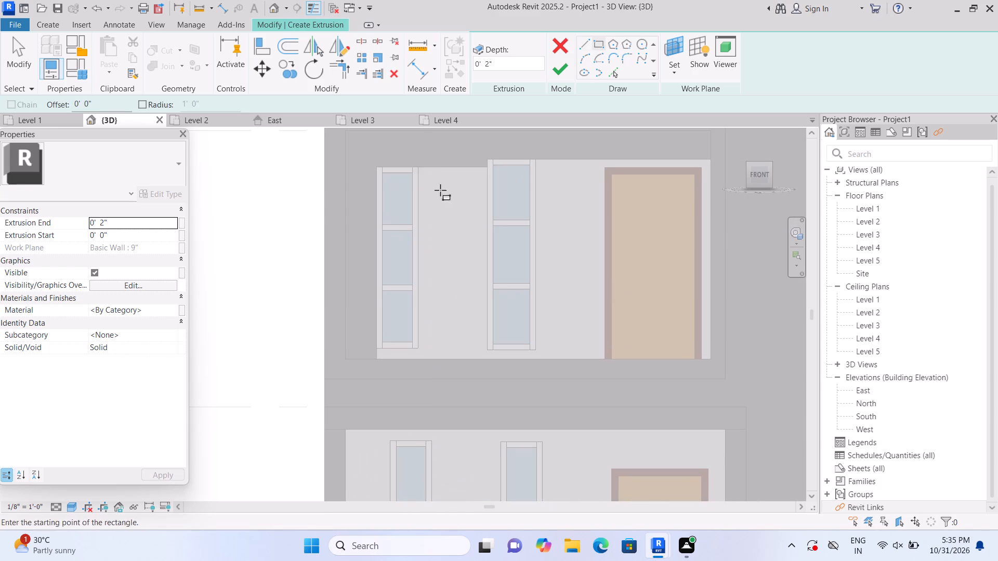
{"action": "left_click", "coordinate": [418, 170]}
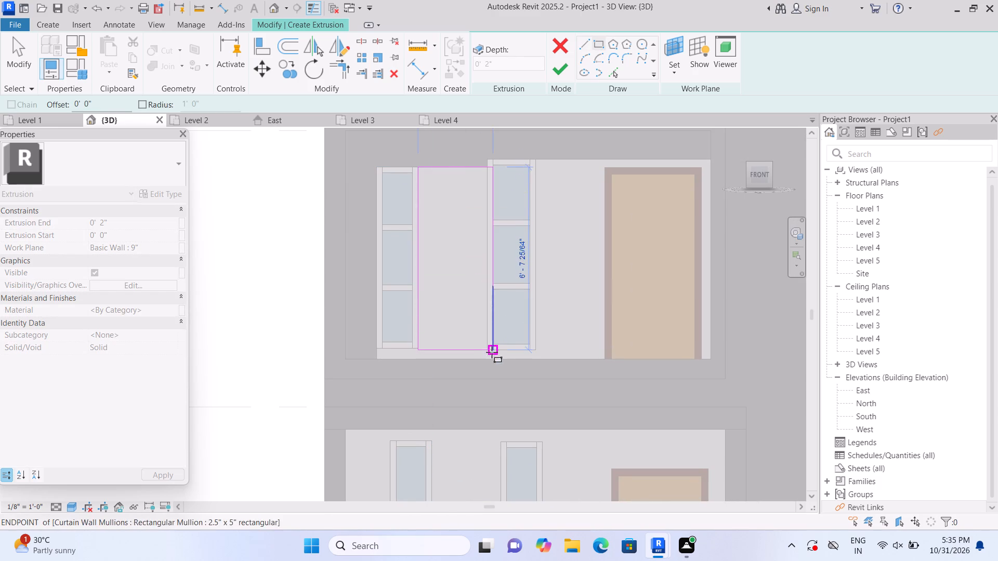
{"action": "left_click", "coordinate": [491, 357]}
{"action": "left_click", "coordinate": [558, 68]}
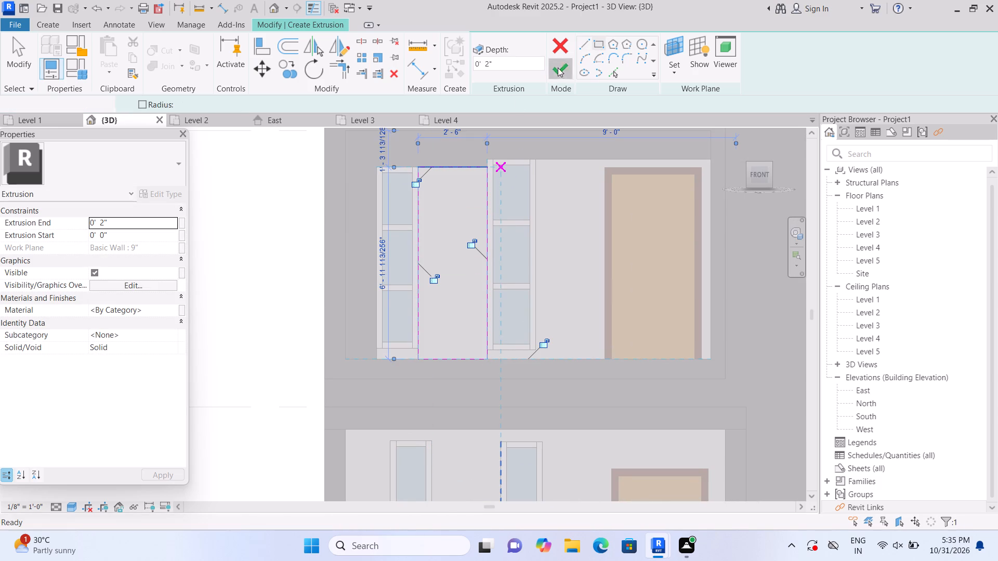
{"action": "double_click", "coordinate": [300, 203]}
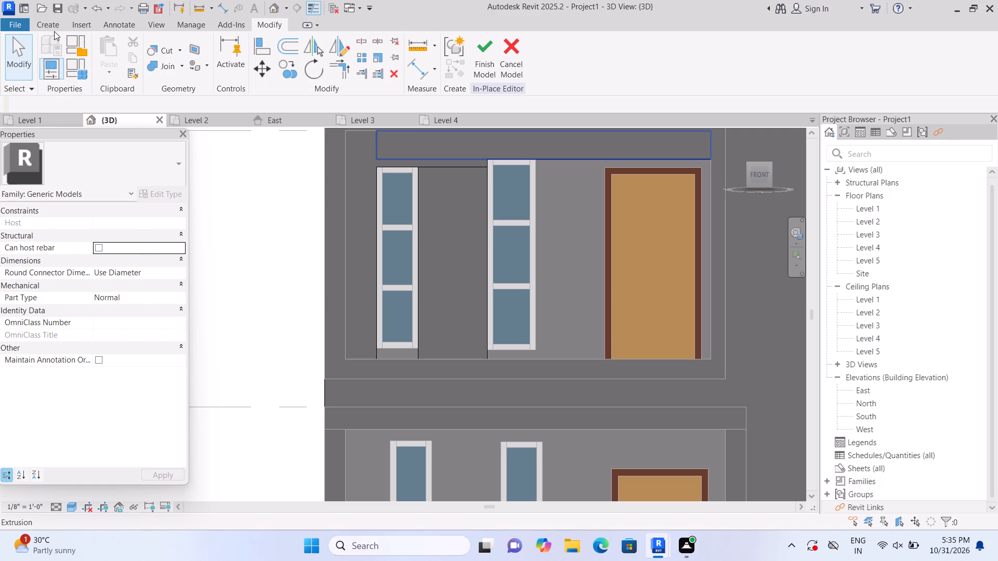
Join the panel between the two upper balcony windows with the band above it.
{"action": "left_click", "coordinate": [183, 68]}
{"action": "left_click", "coordinate": [189, 89]}
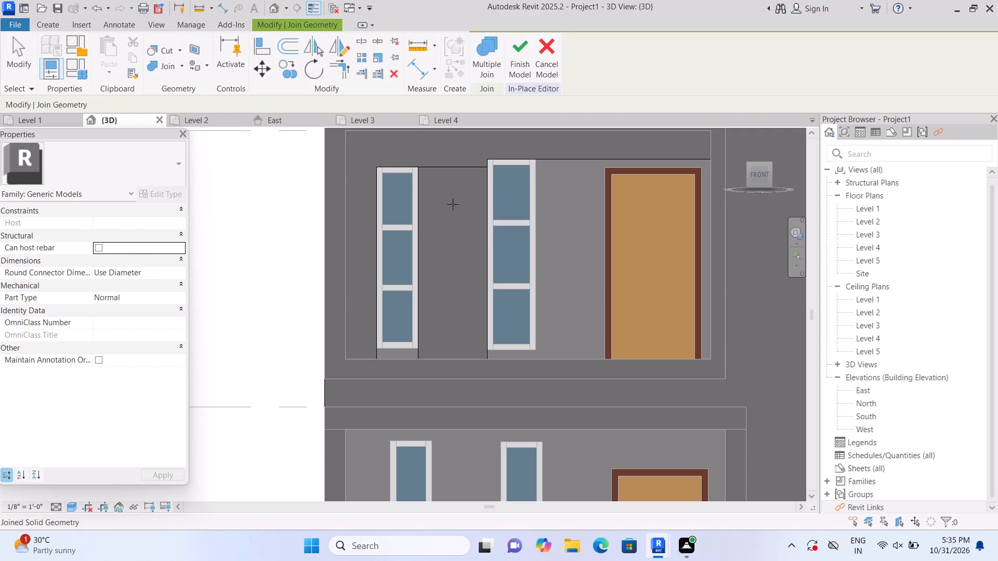
{"action": "left_click", "coordinate": [474, 221]}
{"action": "left_click", "coordinate": [464, 158]}
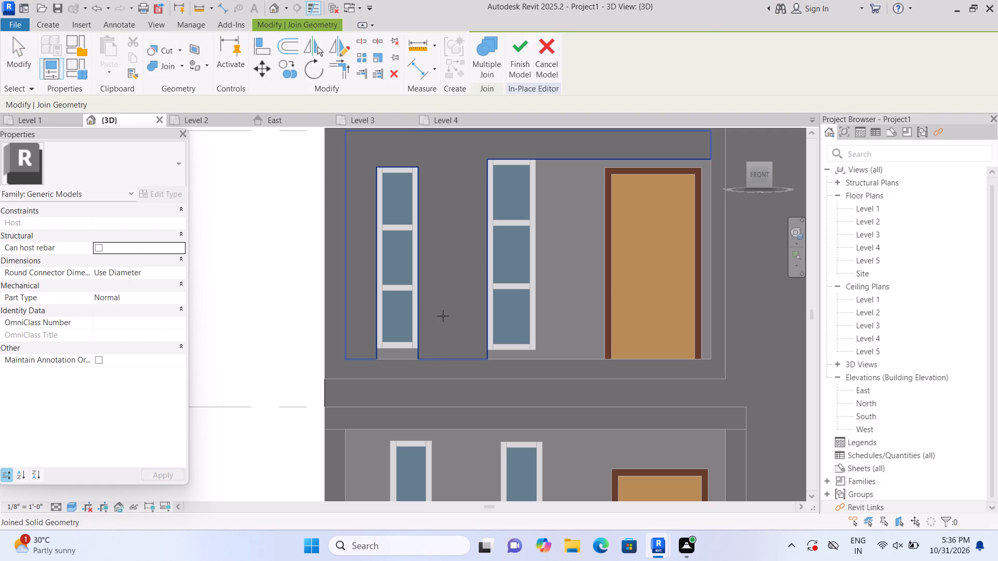
Extrude a 2" strip about 4" high on the 9" wall face, from below the second upper balcony window to the door frame.
{"action": "left_click", "coordinate": [48, 18]}
{"action": "left_click", "coordinate": [125, 60]}
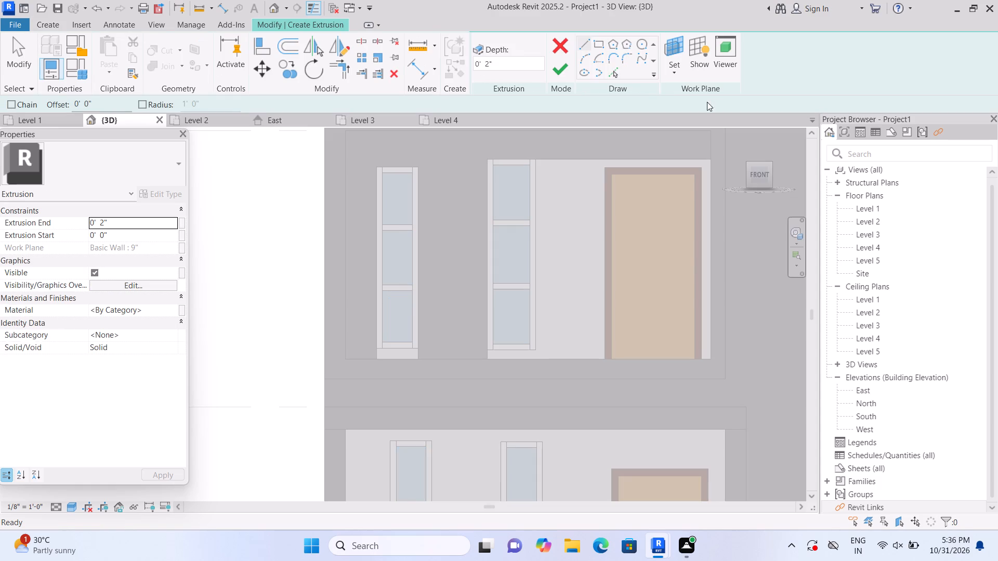
{"action": "left_click", "coordinate": [665, 64]}
{"action": "left_click", "coordinate": [678, 121]}
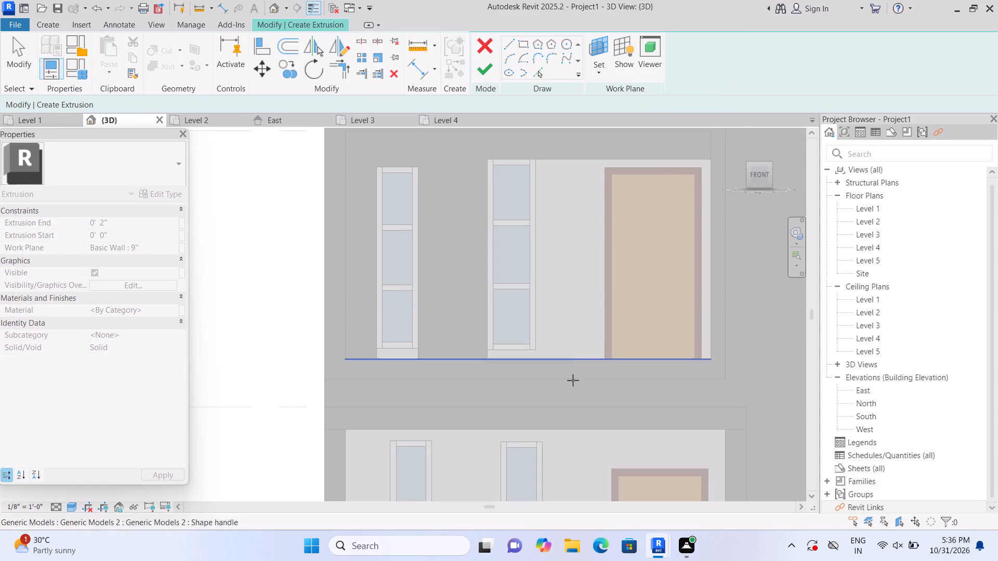
{"action": "left_click", "coordinate": [566, 273]}
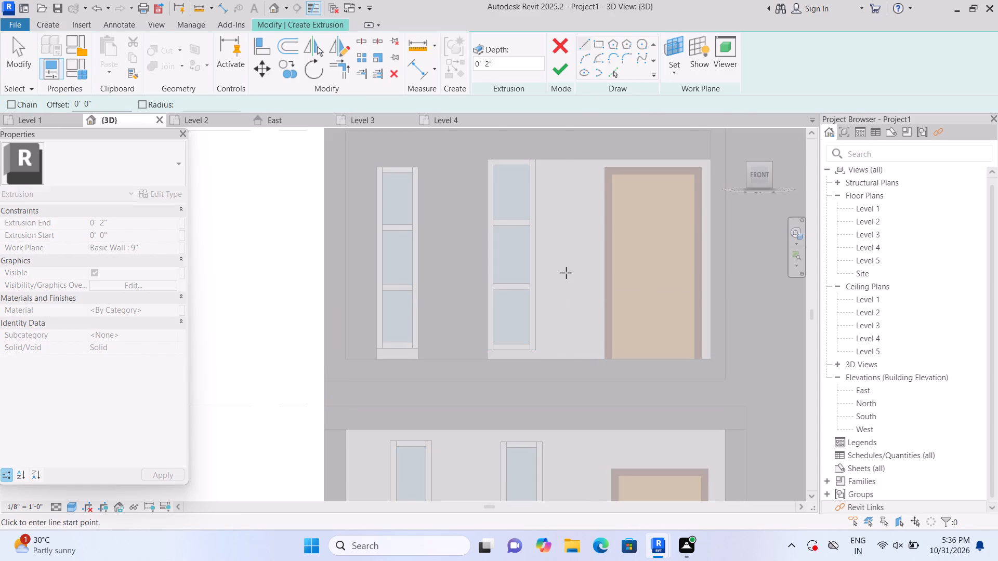
{"action": "double_click", "coordinate": [597, 44]}
{"action": "scroll", "coordinate": [537, 371], "scroll_direction": "up", "scroll_amount": 1}
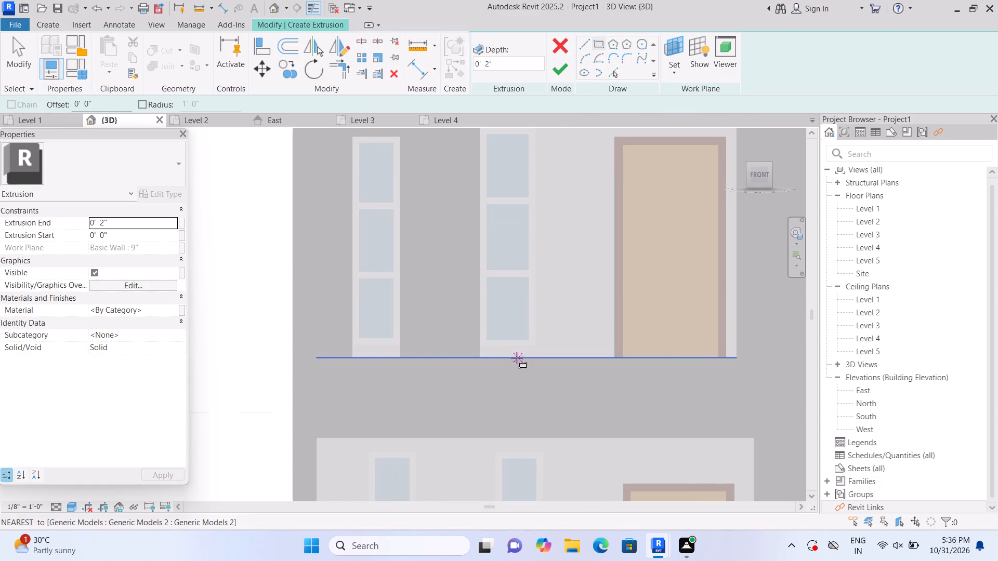
{"action": "double_click", "coordinate": [483, 345]}
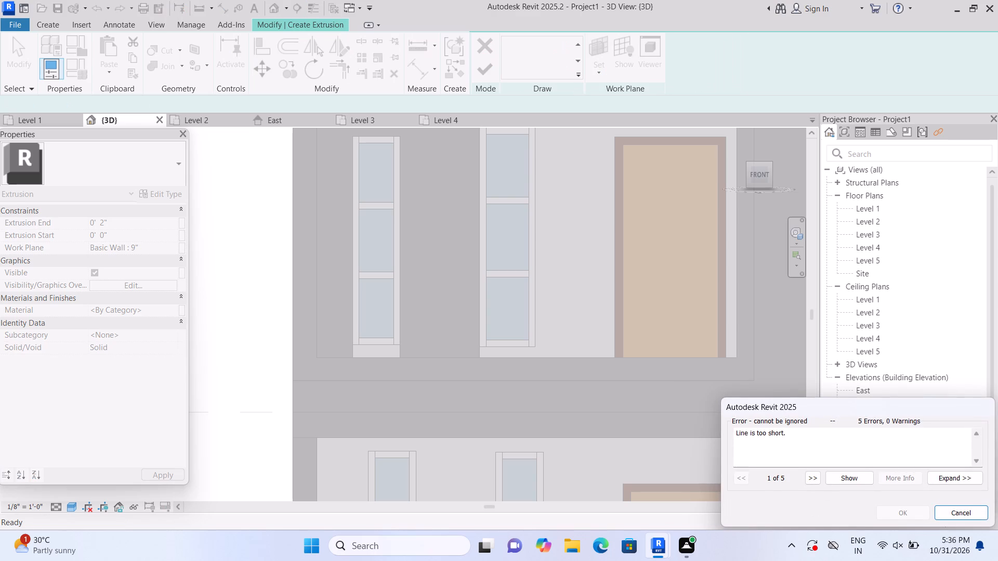
{"action": "double_click", "coordinate": [954, 509]}
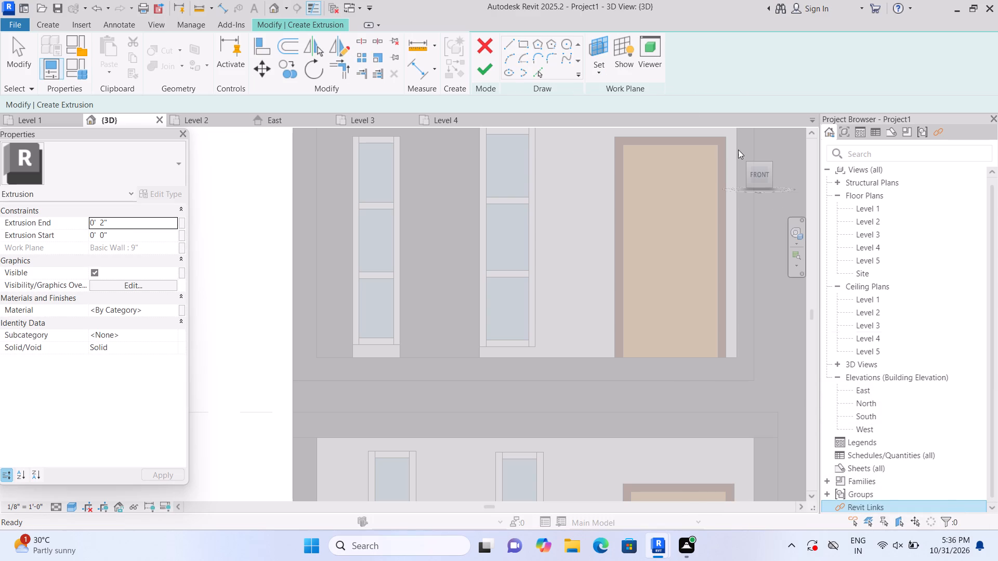
{"action": "left_click", "coordinate": [527, 46]}
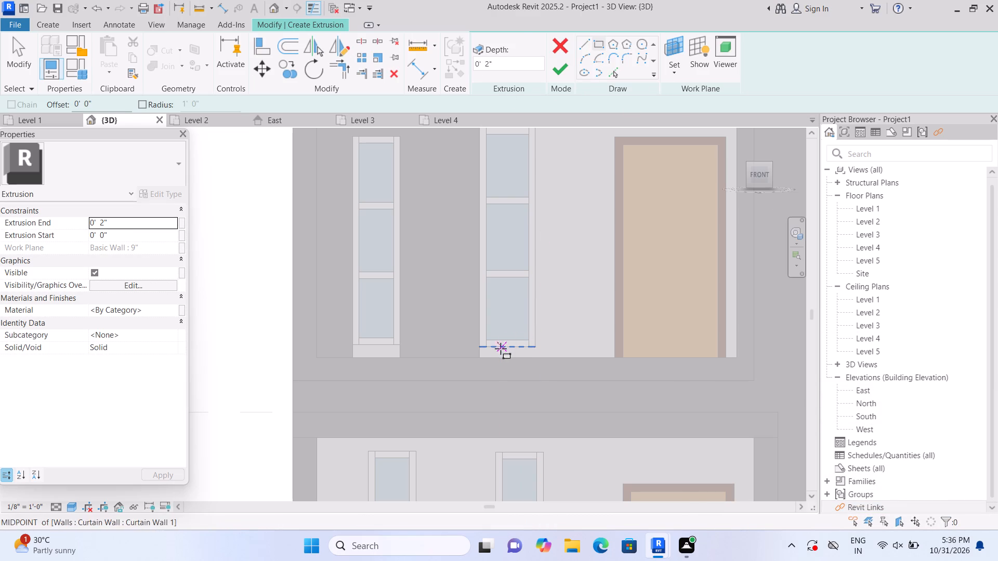
{"action": "left_click", "coordinate": [483, 357]}
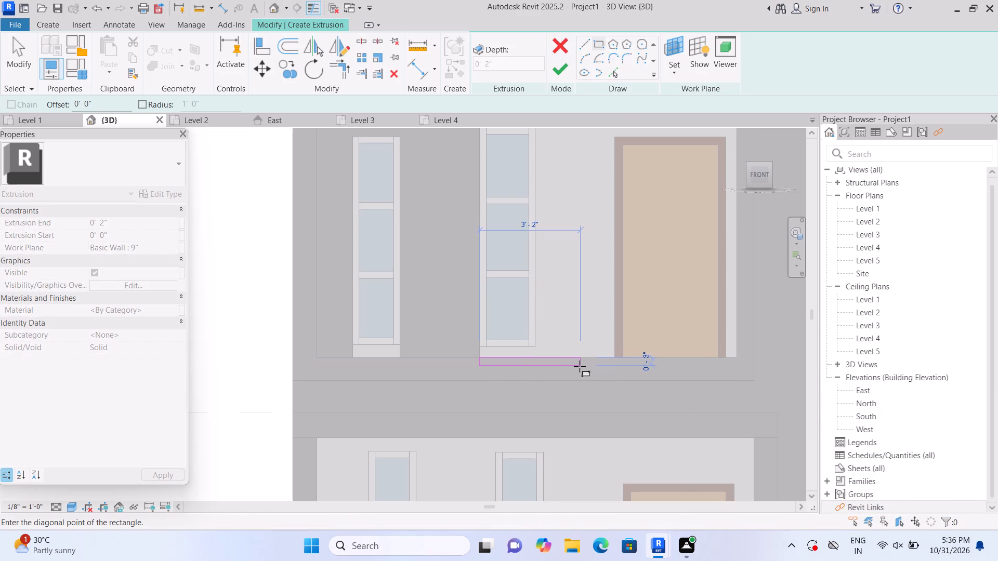
{"action": "key", "text": "Escape"}
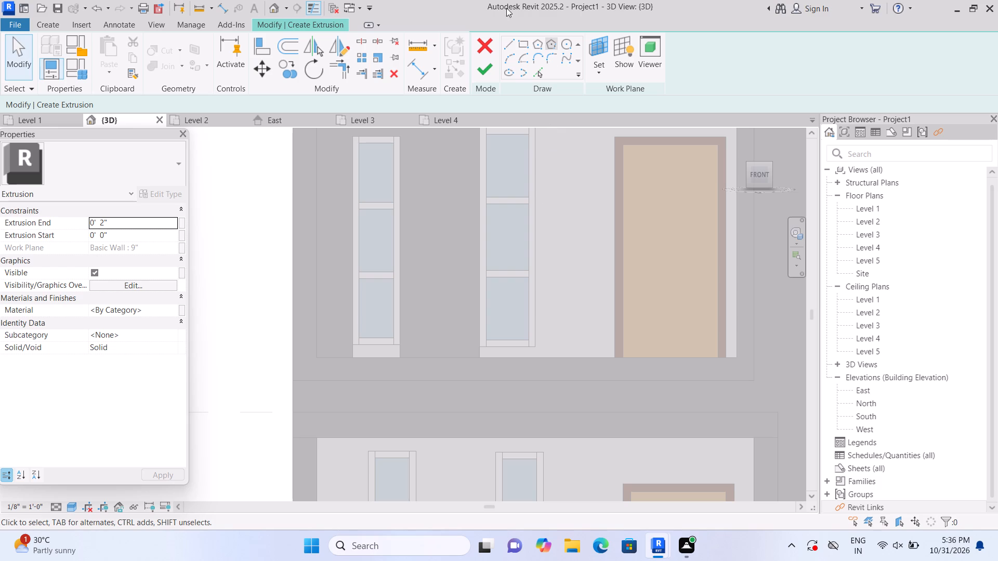
{"action": "left_click", "coordinate": [524, 39]}
{"action": "left_click", "coordinate": [481, 350]}
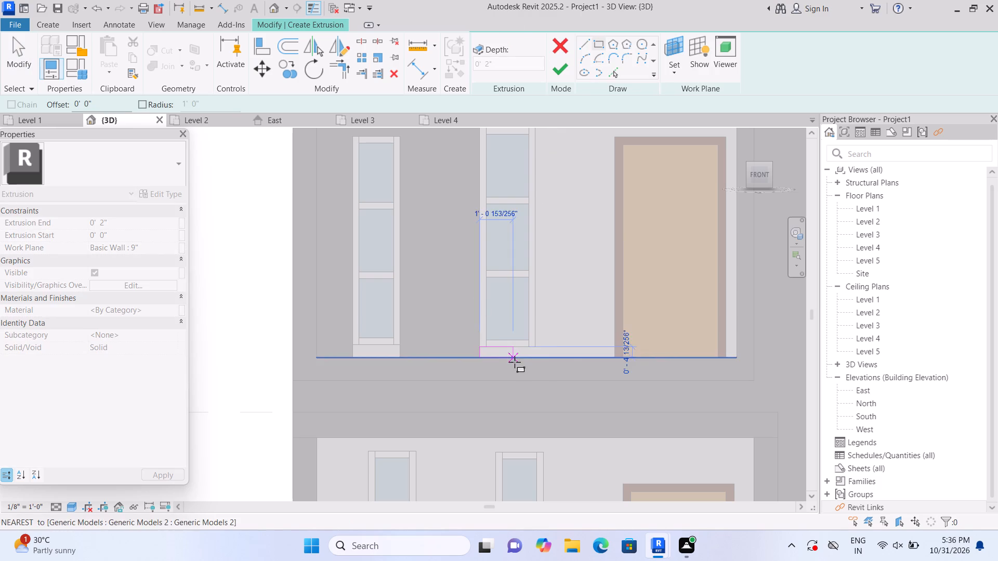
{"action": "double_click", "coordinate": [618, 357]}
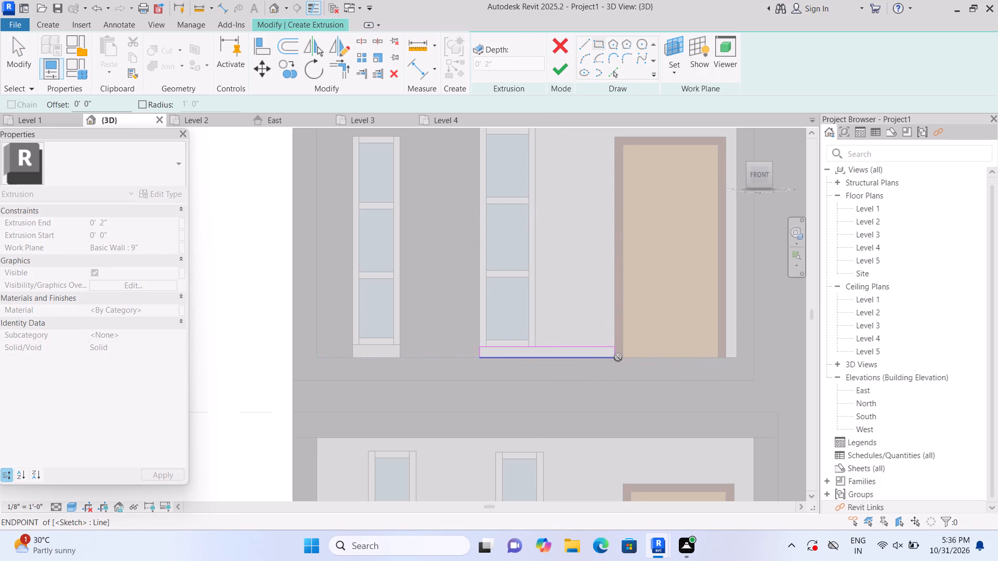
{"action": "left_click", "coordinate": [562, 69]}
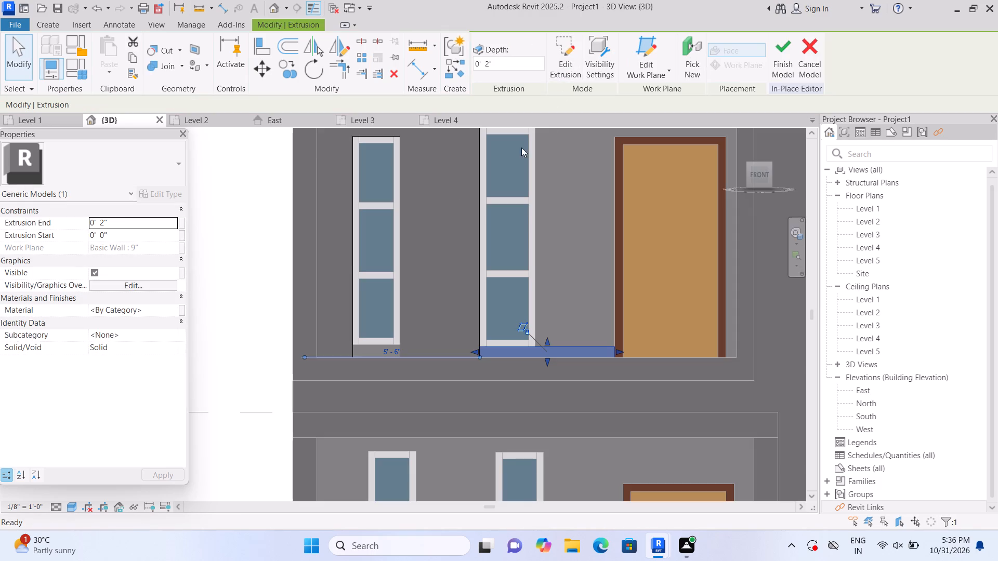
{"action": "left_click", "coordinate": [243, 303]}
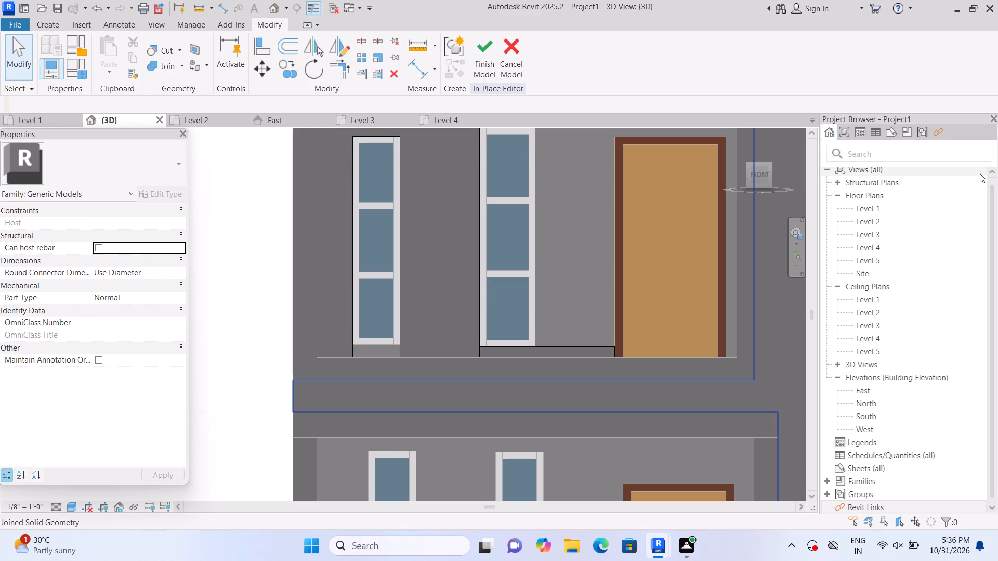
Join the low strip below the second upper balcony window with the panel between the windows.
{"action": "scroll", "coordinate": [995, 213], "scroll_direction": "up", "scroll_amount": 1}
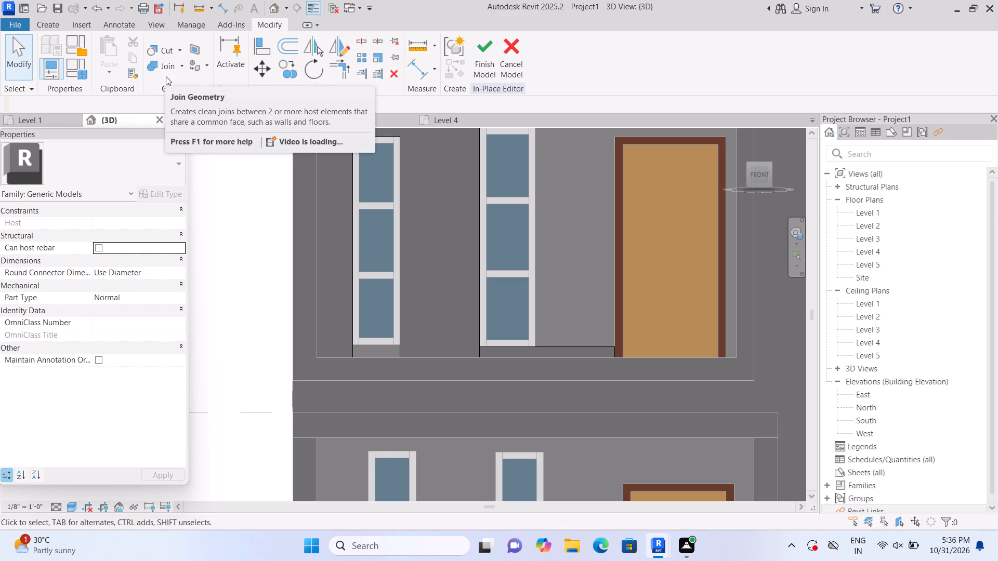
{"action": "scroll", "coordinate": [170, 76], "scroll_direction": "up", "scroll_amount": 2}
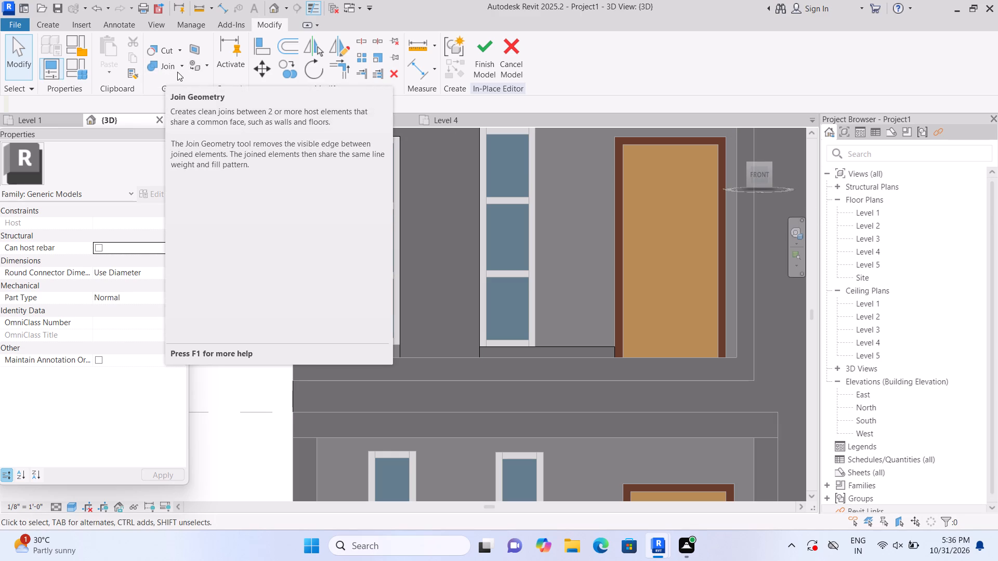
{"action": "left_click", "coordinate": [183, 63]}
{"action": "left_click", "coordinate": [187, 82]}
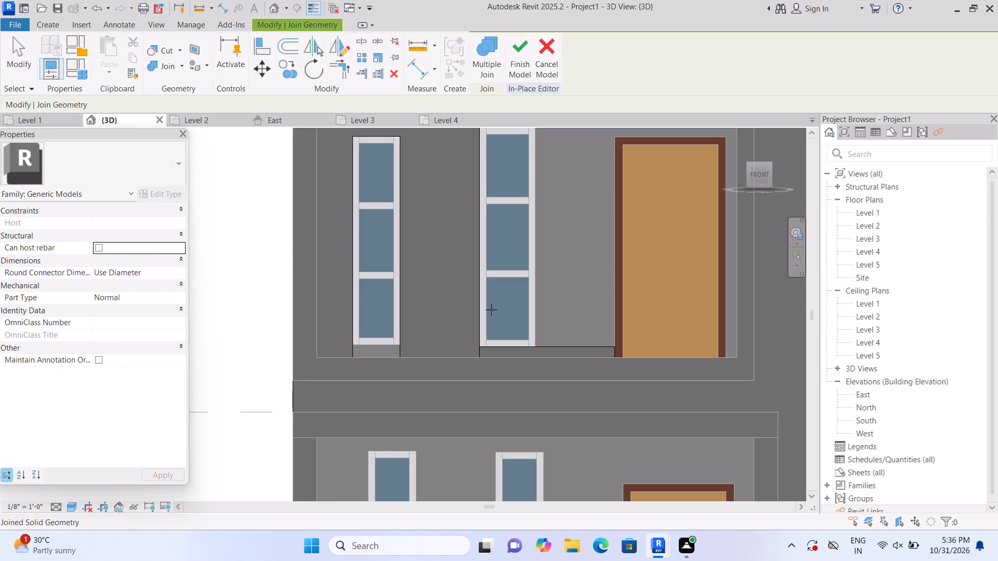
{"action": "left_click", "coordinate": [609, 351]}
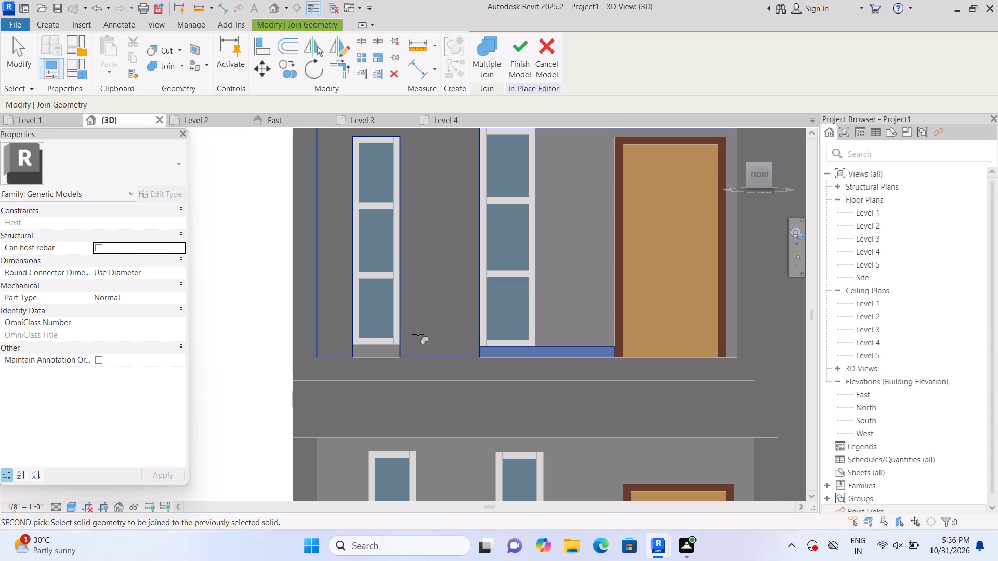
{"action": "left_click", "coordinate": [418, 334]}
Extrude a 2" panel about 2'-6" by 6'-10 3/4" on the 9" wall face, between the second upper balcony window and the door frame.
{"action": "scroll", "coordinate": [231, 353], "scroll_direction": "down", "scroll_amount": 2}
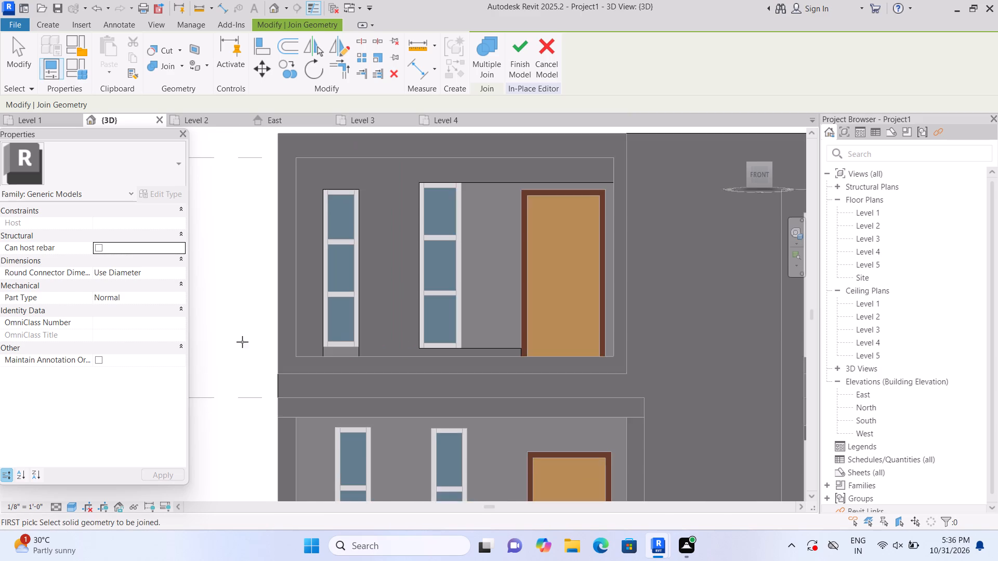
{"action": "middle_click_drag", "start_coordinate": [249, 349], "coordinate": [241, 417]}
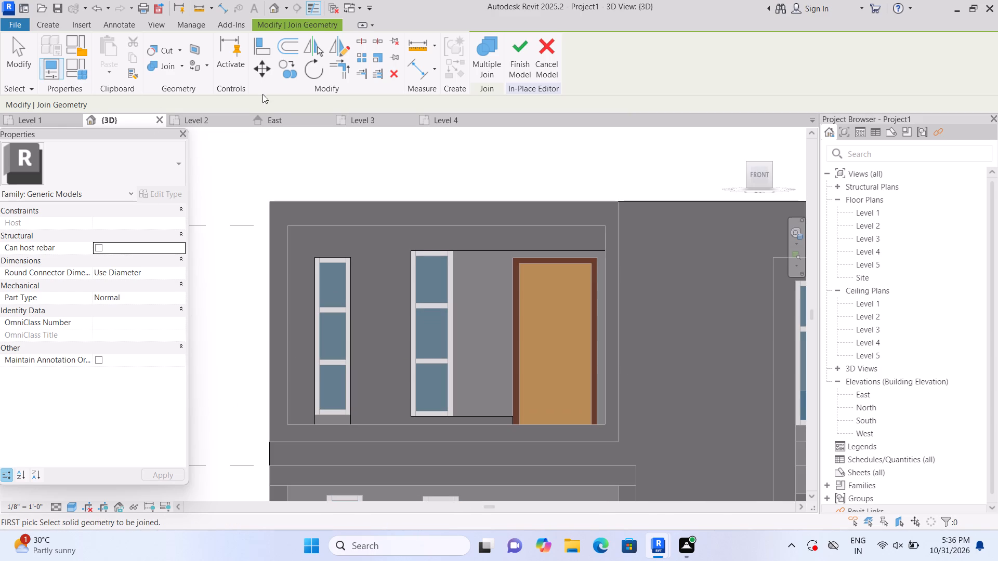
{"action": "left_click", "coordinate": [49, 27]}
{"action": "left_click", "coordinate": [98, 50]}
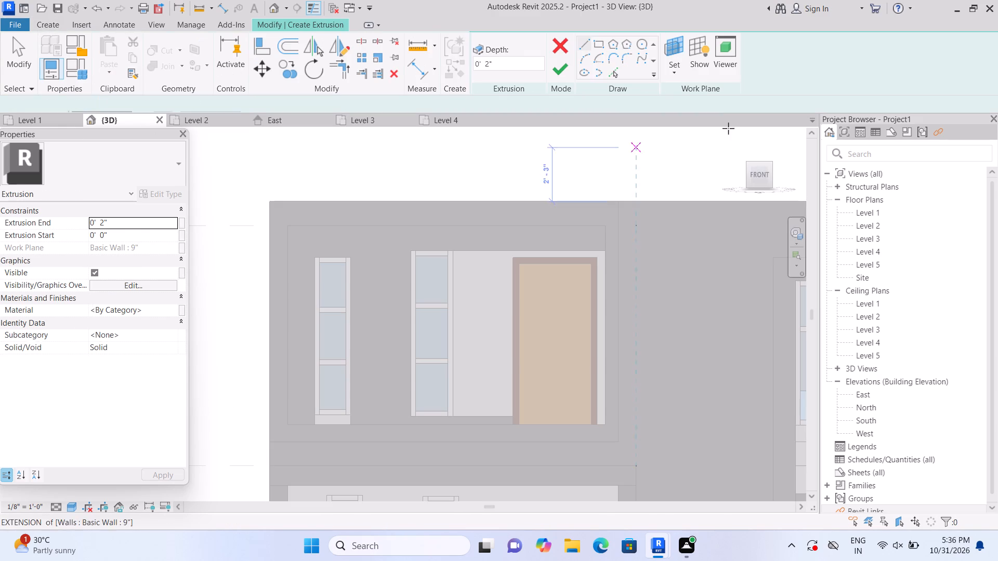
{"action": "left_click", "coordinate": [675, 74]}
{"action": "left_click", "coordinate": [680, 124]}
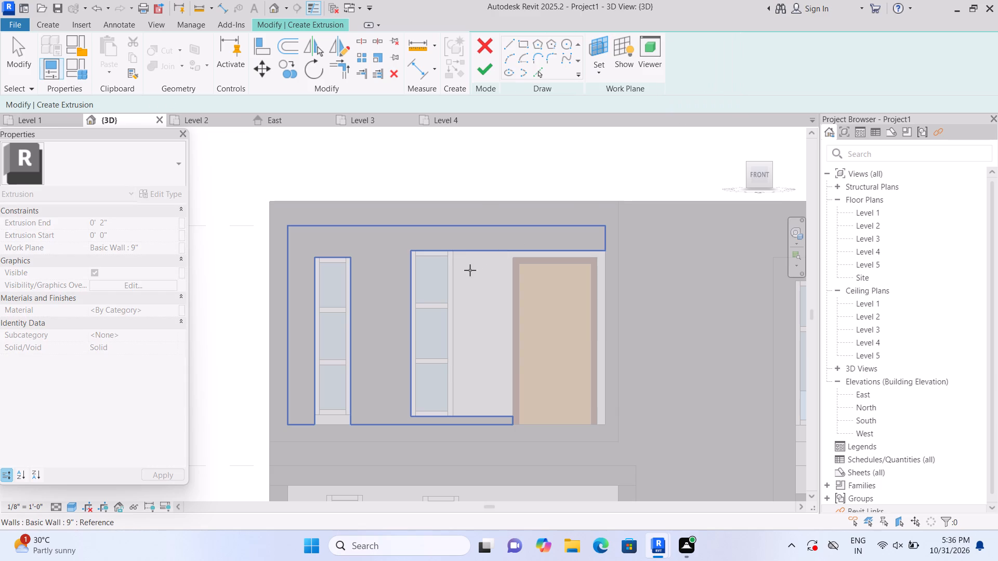
{"action": "left_click", "coordinate": [504, 264]}
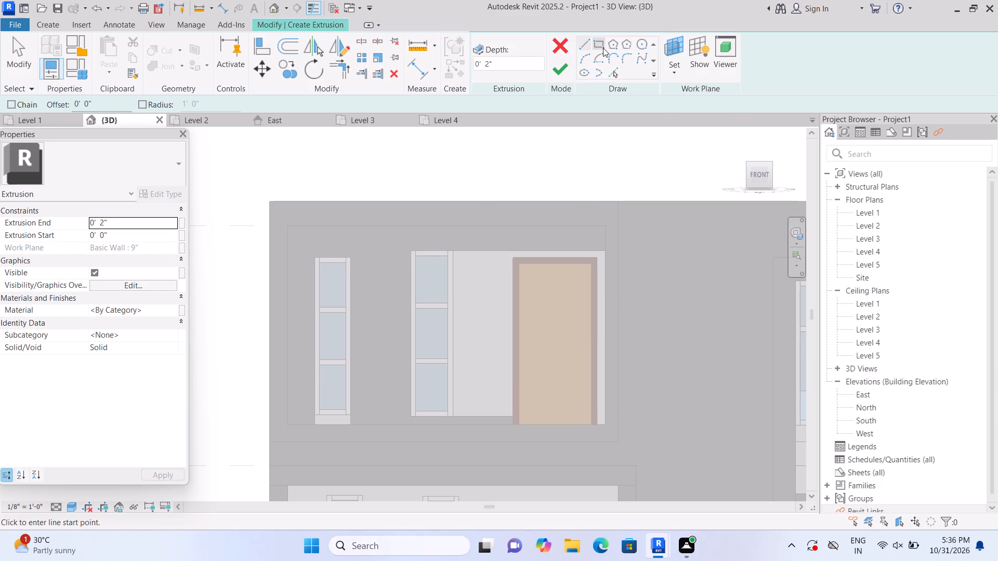
{"action": "left_click", "coordinate": [601, 43]}
{"action": "left_click", "coordinate": [457, 251]}
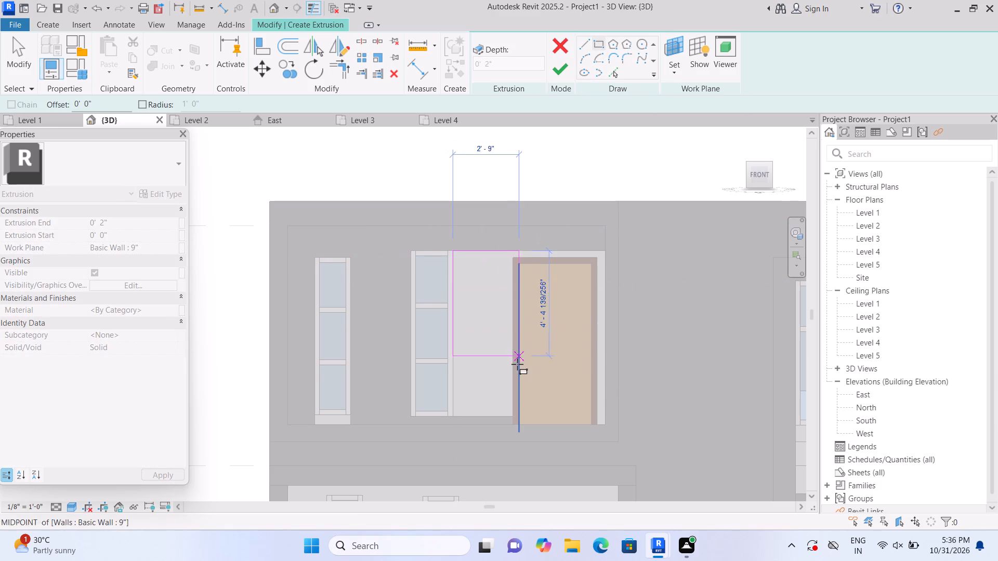
{"action": "left_click", "coordinate": [510, 416]}
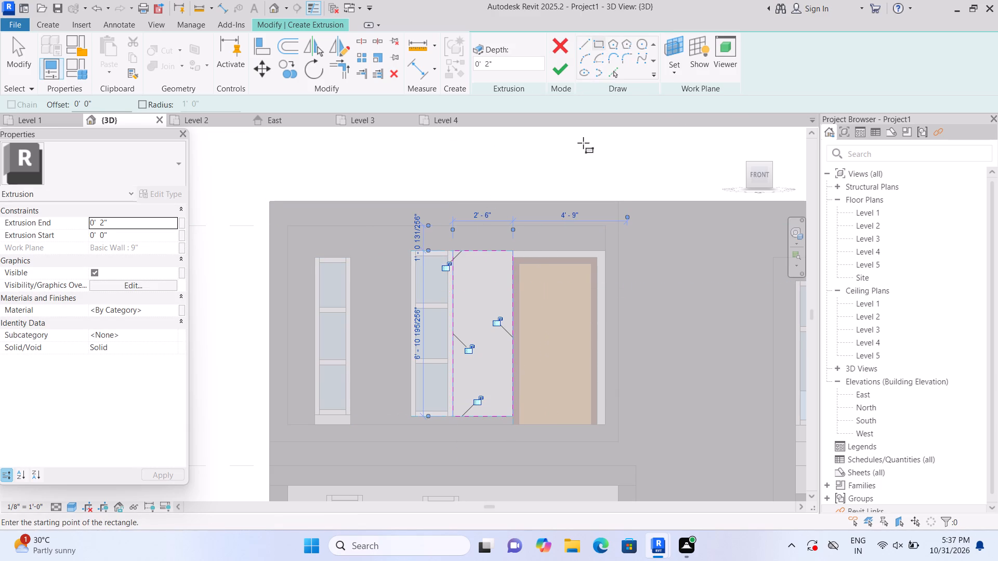
{"action": "left_click", "coordinate": [566, 72]}
{"action": "left_click", "coordinate": [521, 162]}
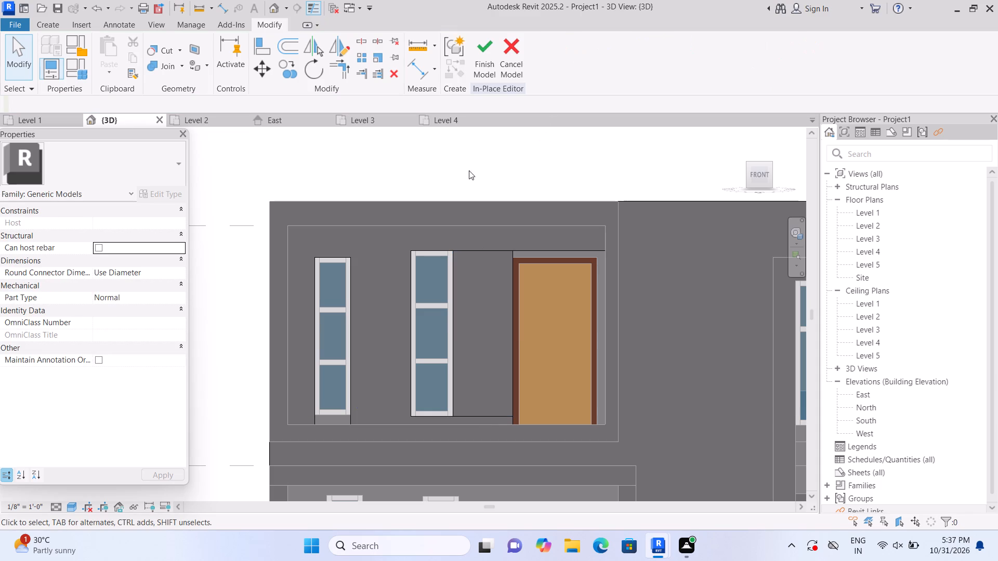
Join the panel between the second upper balcony window and the door with the band above it.
{"action": "left_click", "coordinate": [180, 65]}
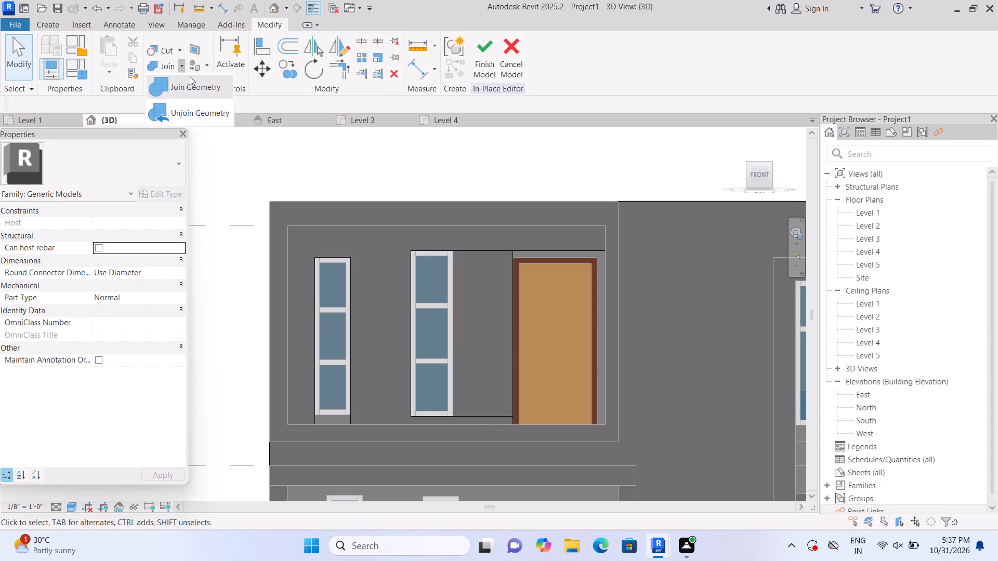
{"action": "left_click", "coordinate": [191, 82]}
{"action": "left_click", "coordinate": [478, 275]}
{"action": "left_click", "coordinate": [474, 237]}
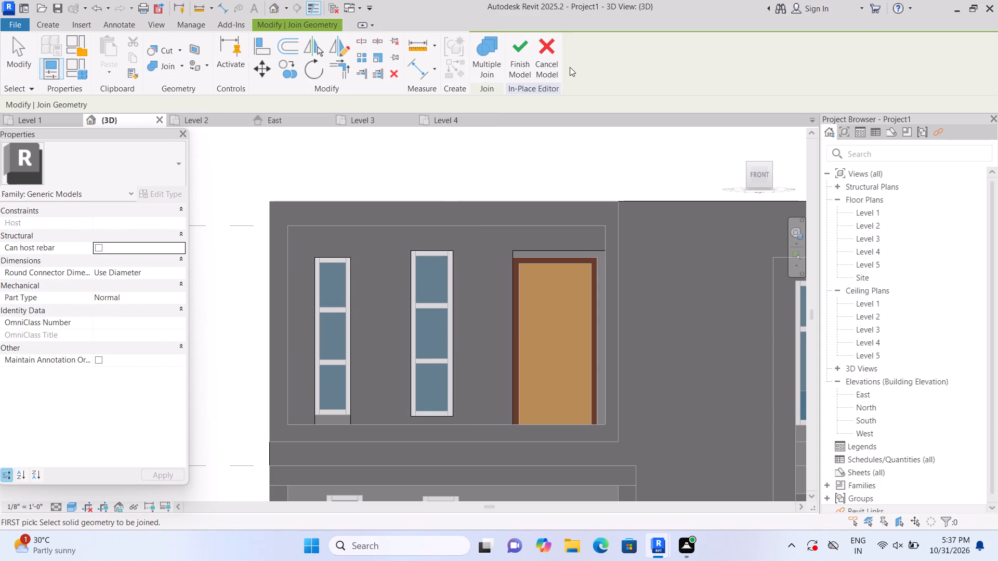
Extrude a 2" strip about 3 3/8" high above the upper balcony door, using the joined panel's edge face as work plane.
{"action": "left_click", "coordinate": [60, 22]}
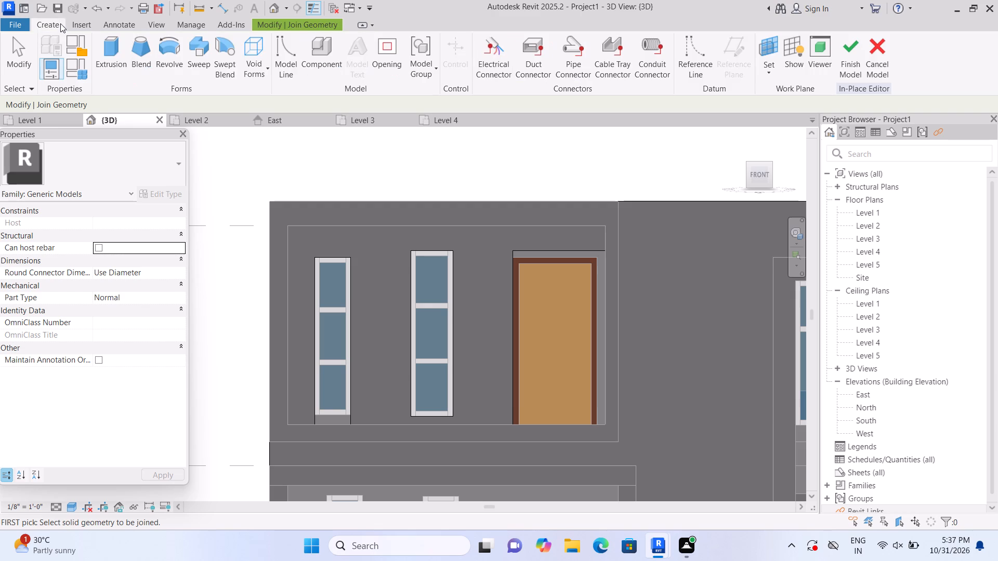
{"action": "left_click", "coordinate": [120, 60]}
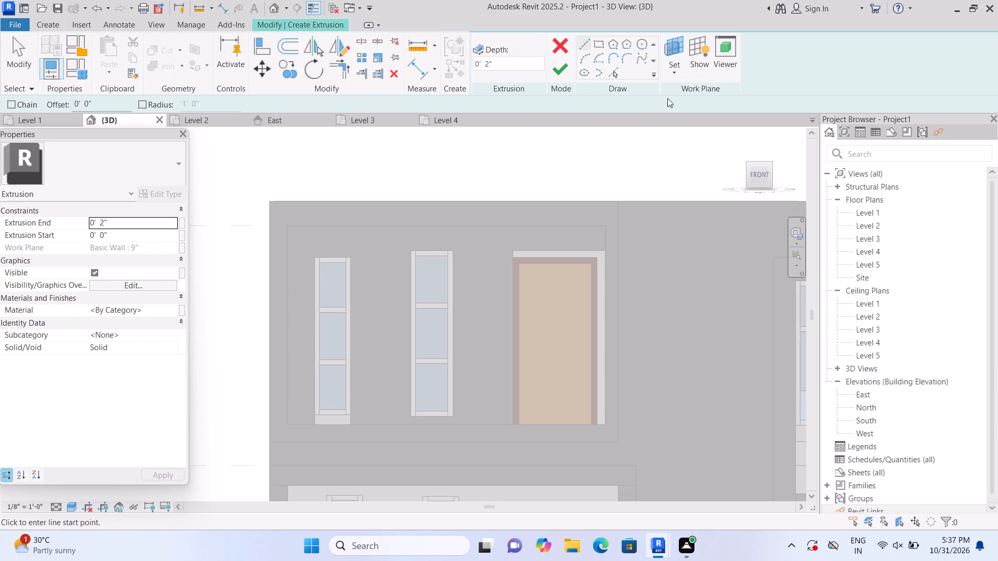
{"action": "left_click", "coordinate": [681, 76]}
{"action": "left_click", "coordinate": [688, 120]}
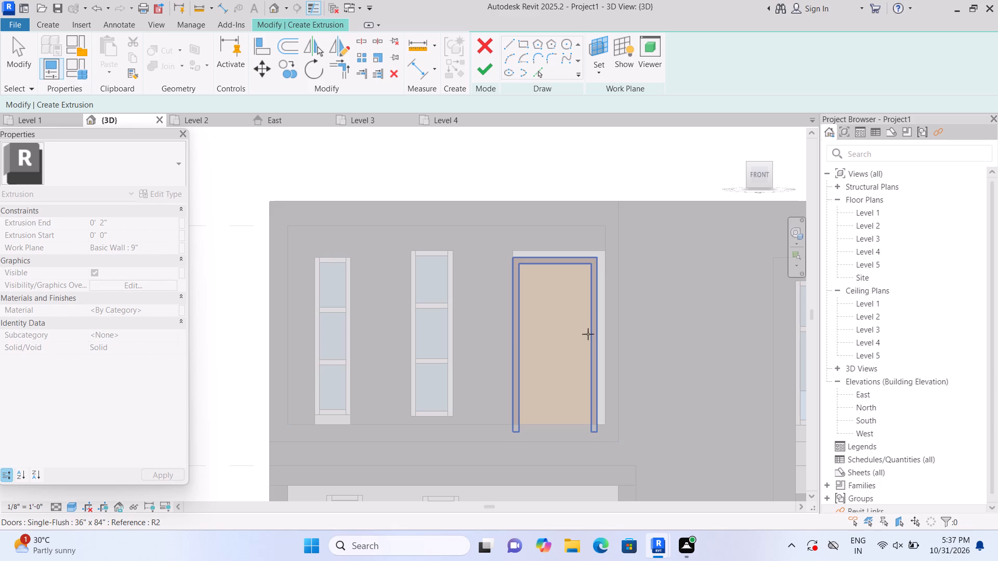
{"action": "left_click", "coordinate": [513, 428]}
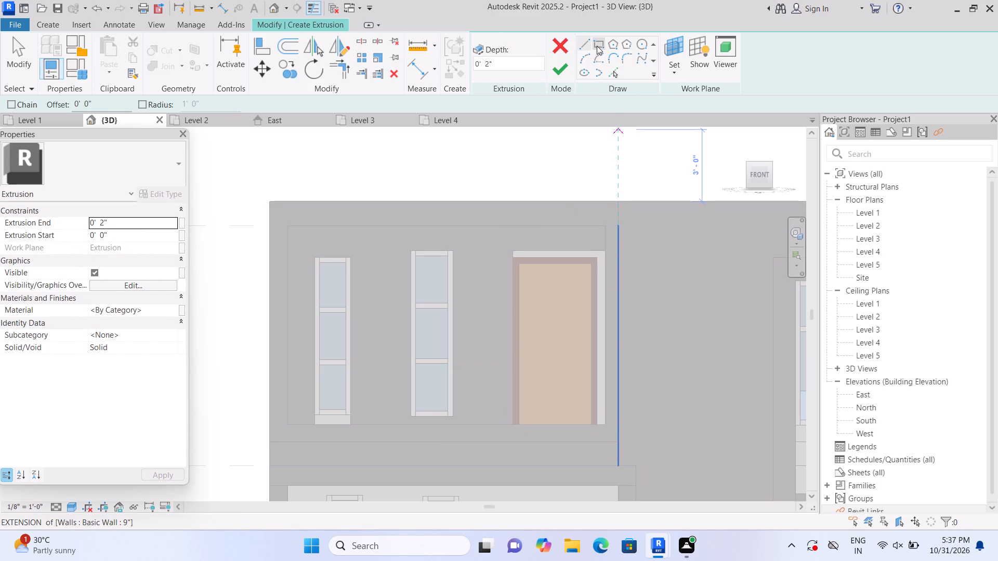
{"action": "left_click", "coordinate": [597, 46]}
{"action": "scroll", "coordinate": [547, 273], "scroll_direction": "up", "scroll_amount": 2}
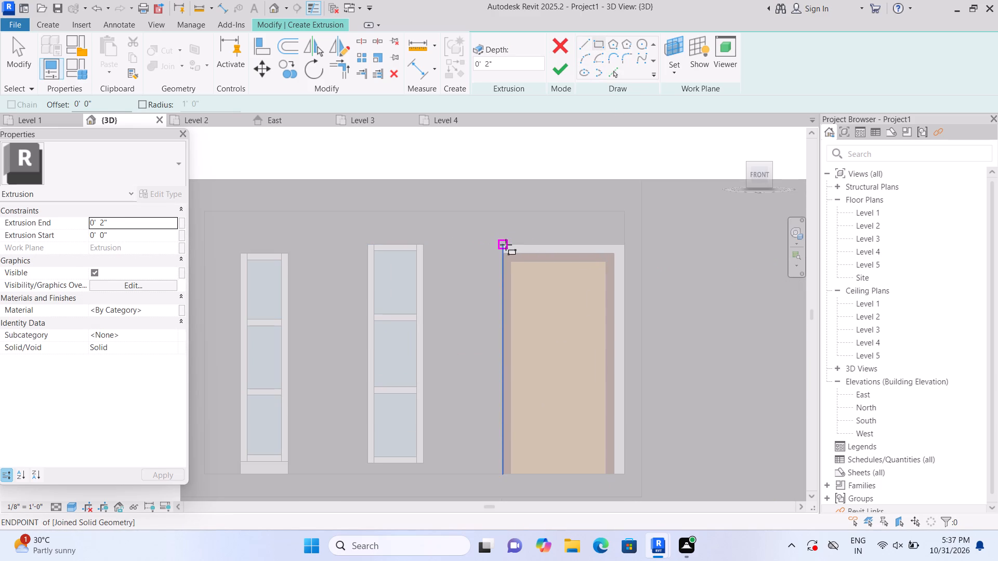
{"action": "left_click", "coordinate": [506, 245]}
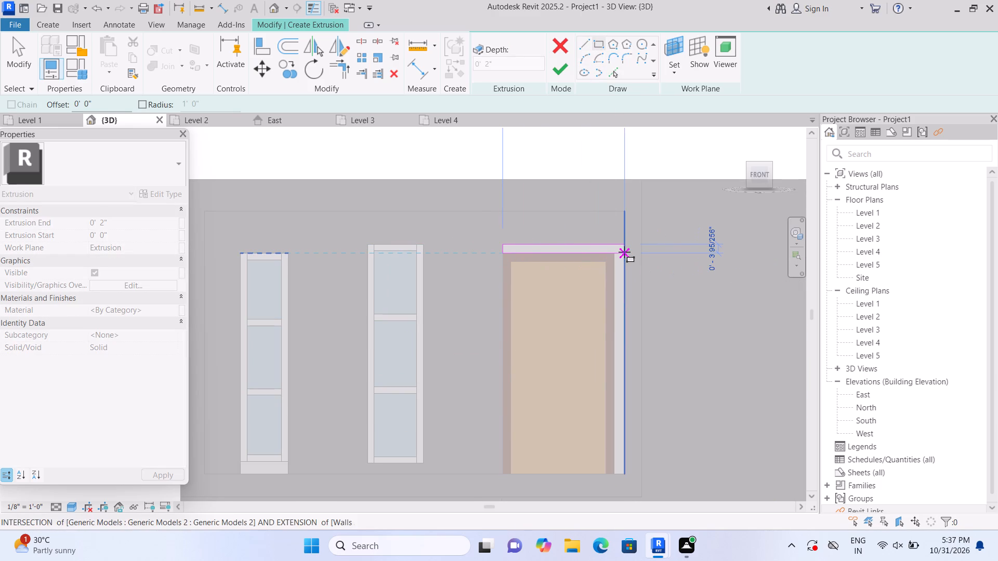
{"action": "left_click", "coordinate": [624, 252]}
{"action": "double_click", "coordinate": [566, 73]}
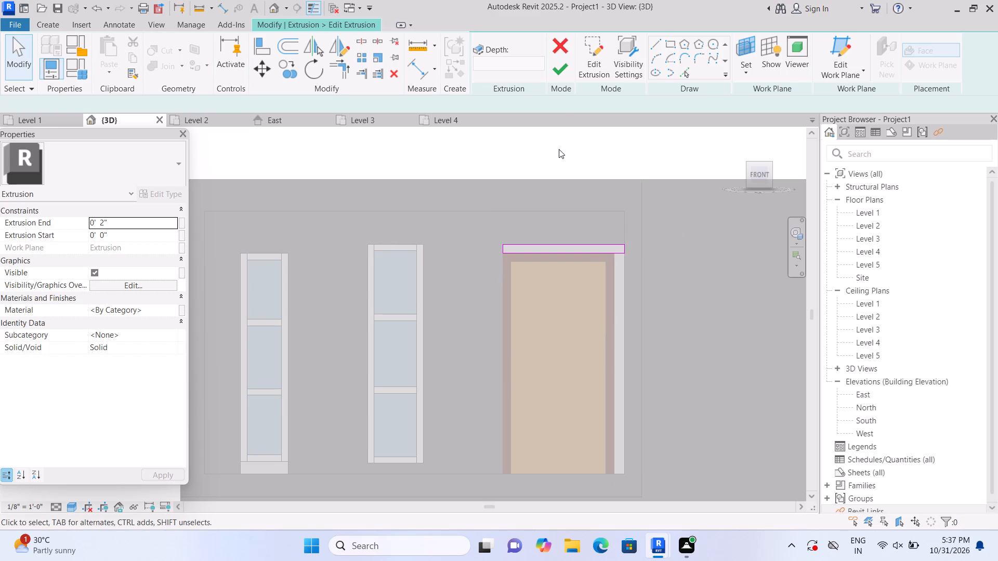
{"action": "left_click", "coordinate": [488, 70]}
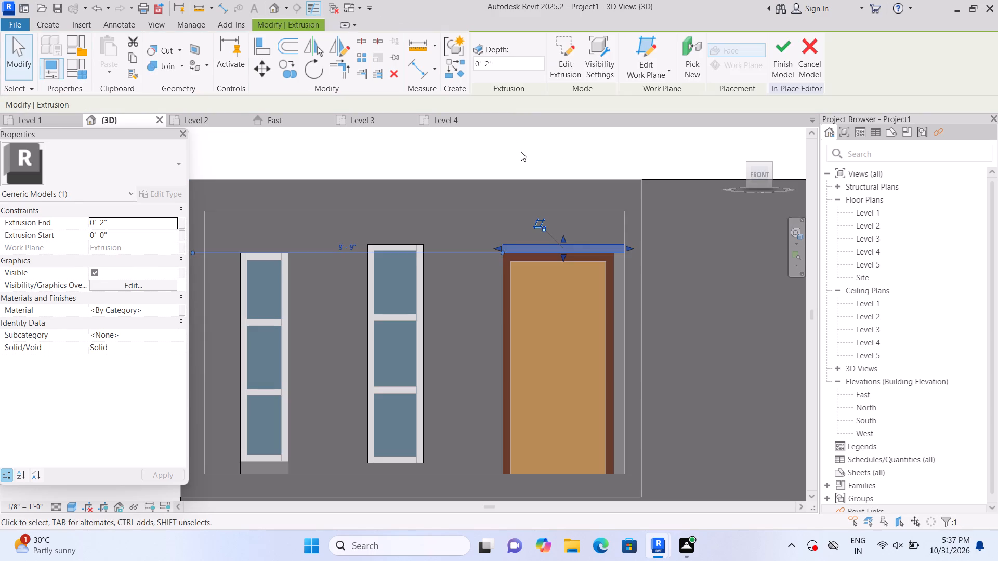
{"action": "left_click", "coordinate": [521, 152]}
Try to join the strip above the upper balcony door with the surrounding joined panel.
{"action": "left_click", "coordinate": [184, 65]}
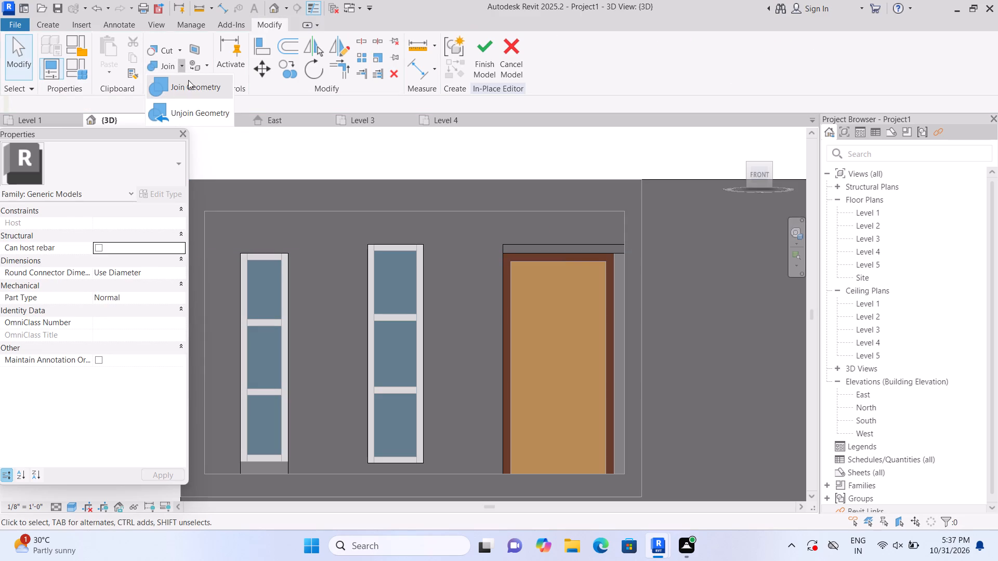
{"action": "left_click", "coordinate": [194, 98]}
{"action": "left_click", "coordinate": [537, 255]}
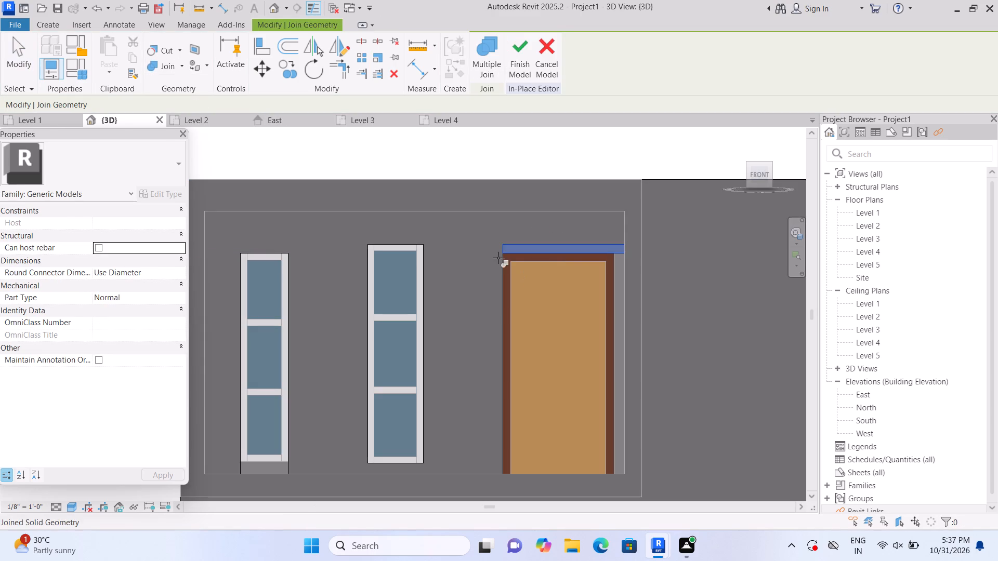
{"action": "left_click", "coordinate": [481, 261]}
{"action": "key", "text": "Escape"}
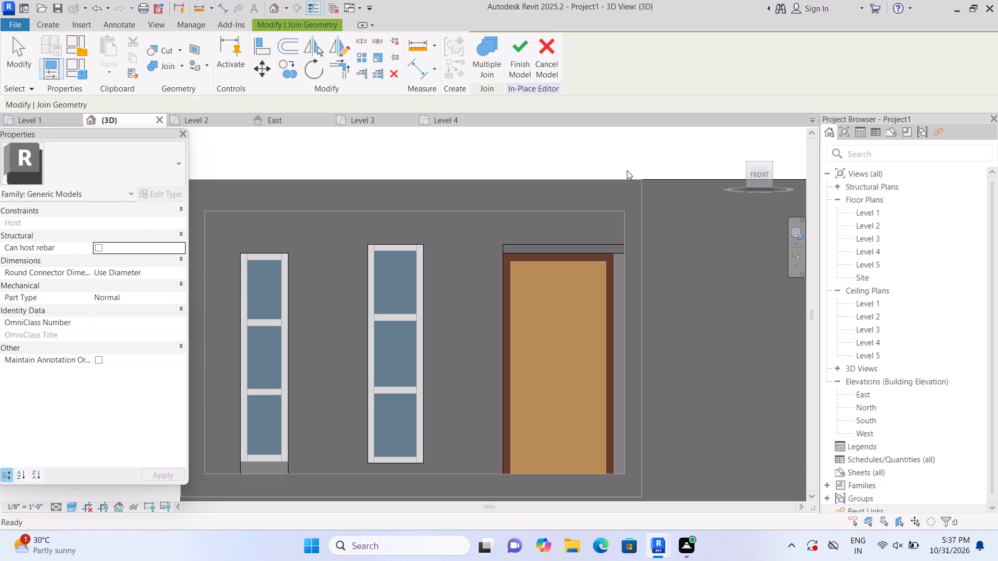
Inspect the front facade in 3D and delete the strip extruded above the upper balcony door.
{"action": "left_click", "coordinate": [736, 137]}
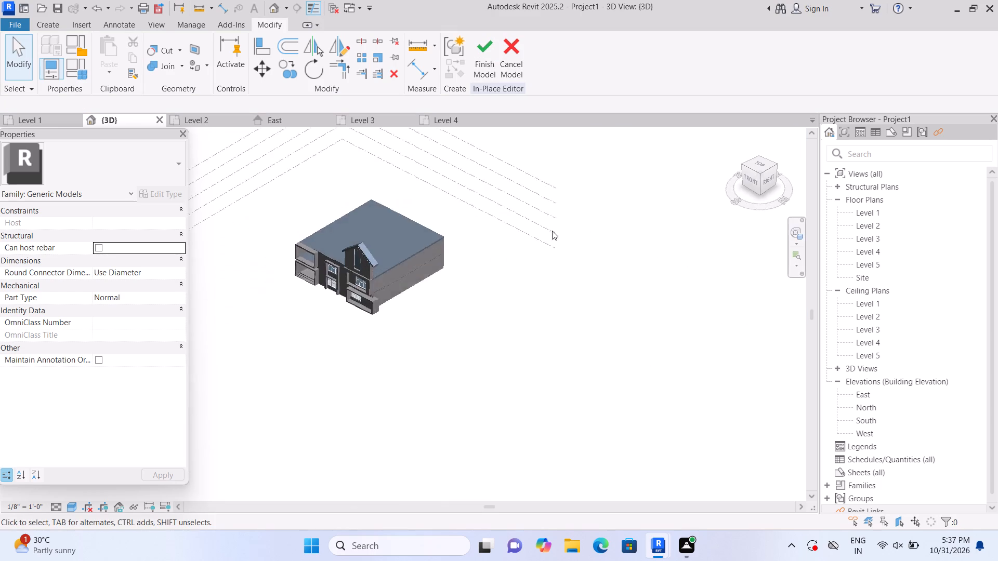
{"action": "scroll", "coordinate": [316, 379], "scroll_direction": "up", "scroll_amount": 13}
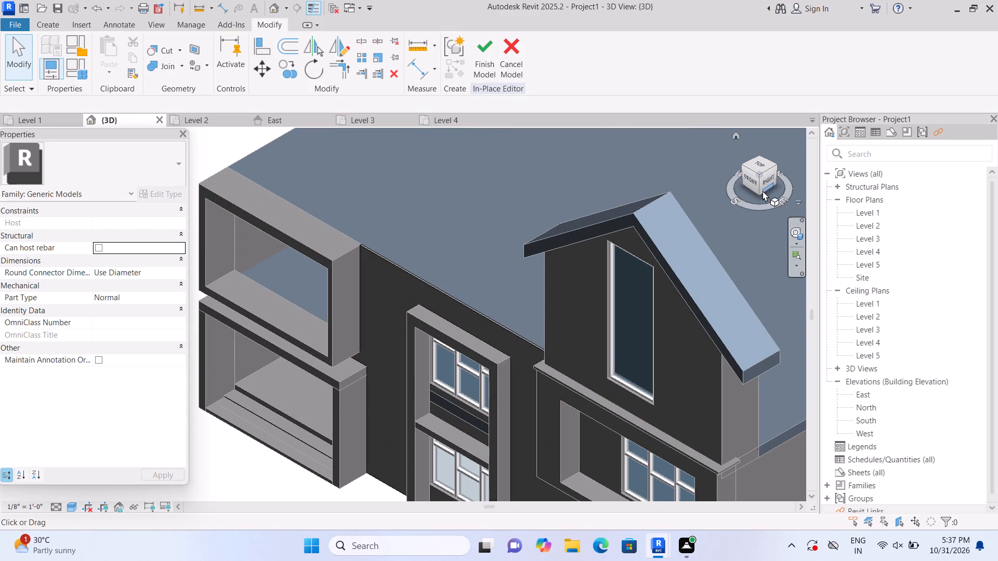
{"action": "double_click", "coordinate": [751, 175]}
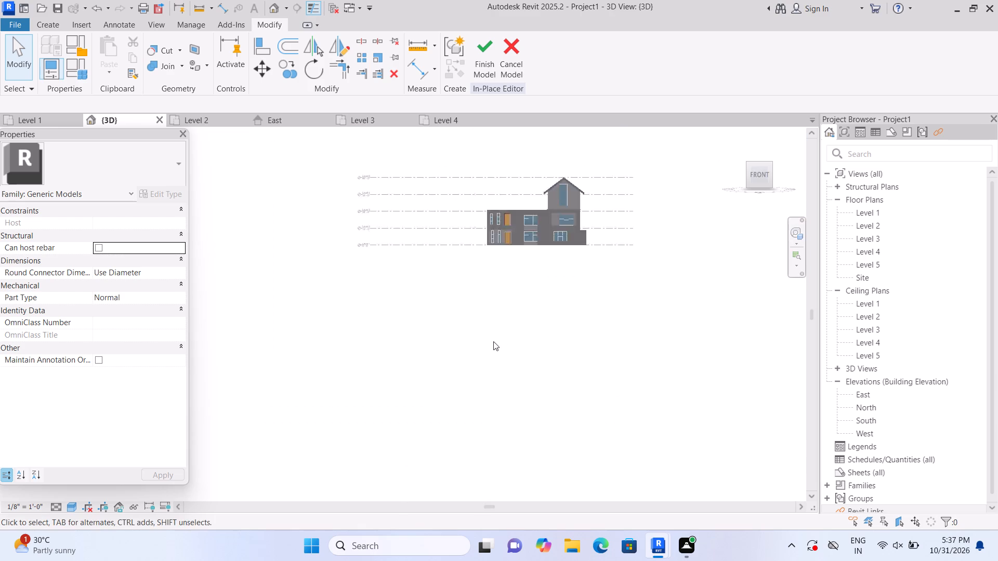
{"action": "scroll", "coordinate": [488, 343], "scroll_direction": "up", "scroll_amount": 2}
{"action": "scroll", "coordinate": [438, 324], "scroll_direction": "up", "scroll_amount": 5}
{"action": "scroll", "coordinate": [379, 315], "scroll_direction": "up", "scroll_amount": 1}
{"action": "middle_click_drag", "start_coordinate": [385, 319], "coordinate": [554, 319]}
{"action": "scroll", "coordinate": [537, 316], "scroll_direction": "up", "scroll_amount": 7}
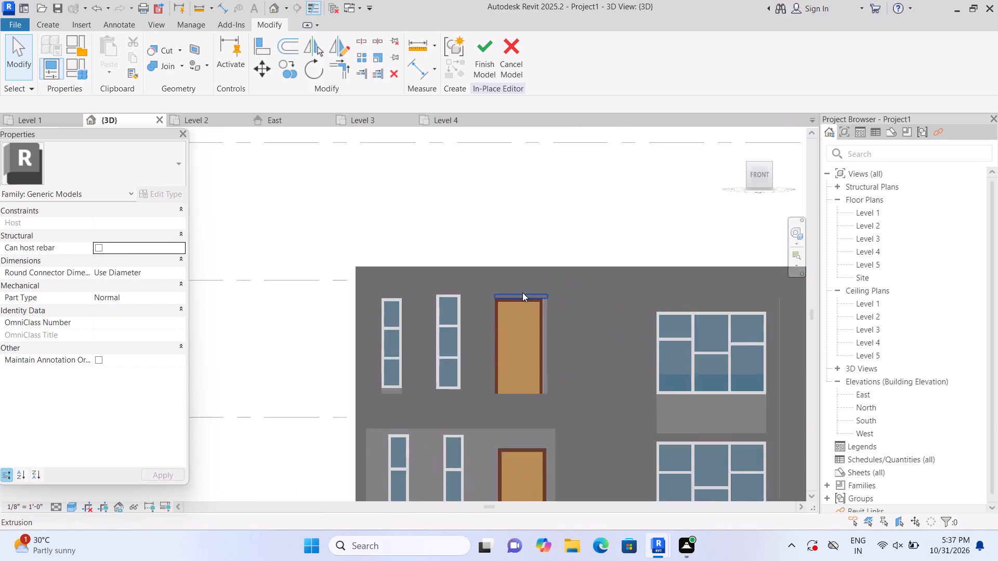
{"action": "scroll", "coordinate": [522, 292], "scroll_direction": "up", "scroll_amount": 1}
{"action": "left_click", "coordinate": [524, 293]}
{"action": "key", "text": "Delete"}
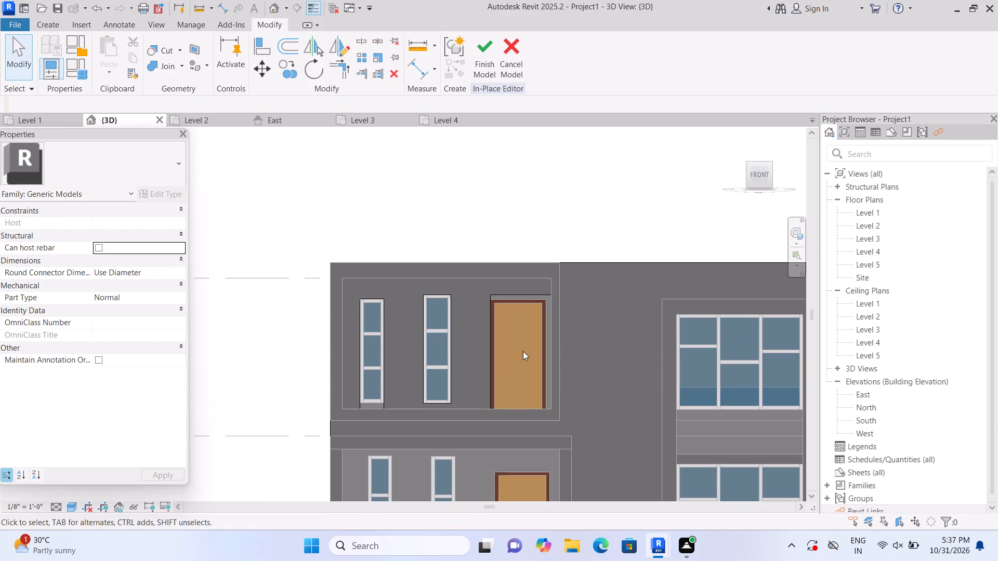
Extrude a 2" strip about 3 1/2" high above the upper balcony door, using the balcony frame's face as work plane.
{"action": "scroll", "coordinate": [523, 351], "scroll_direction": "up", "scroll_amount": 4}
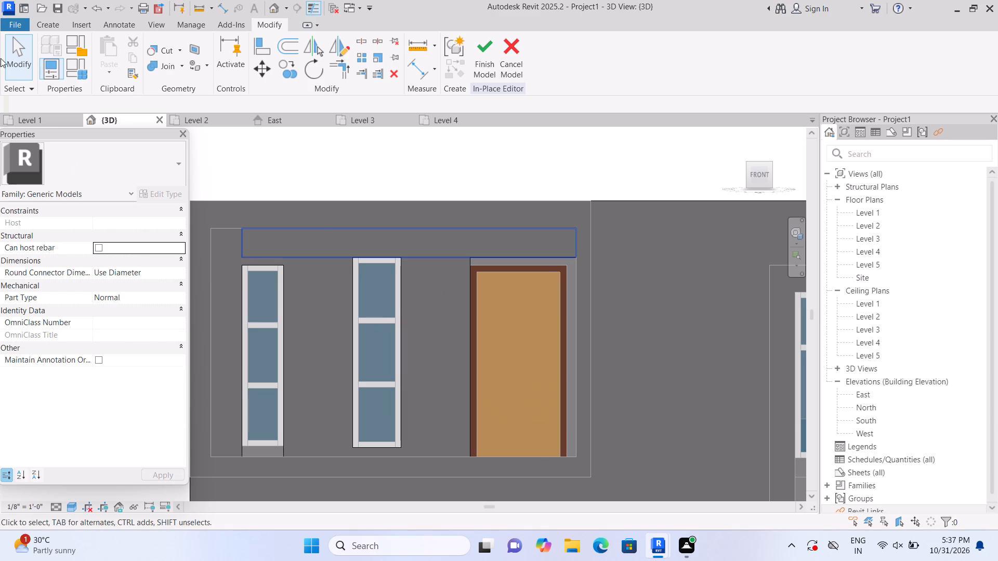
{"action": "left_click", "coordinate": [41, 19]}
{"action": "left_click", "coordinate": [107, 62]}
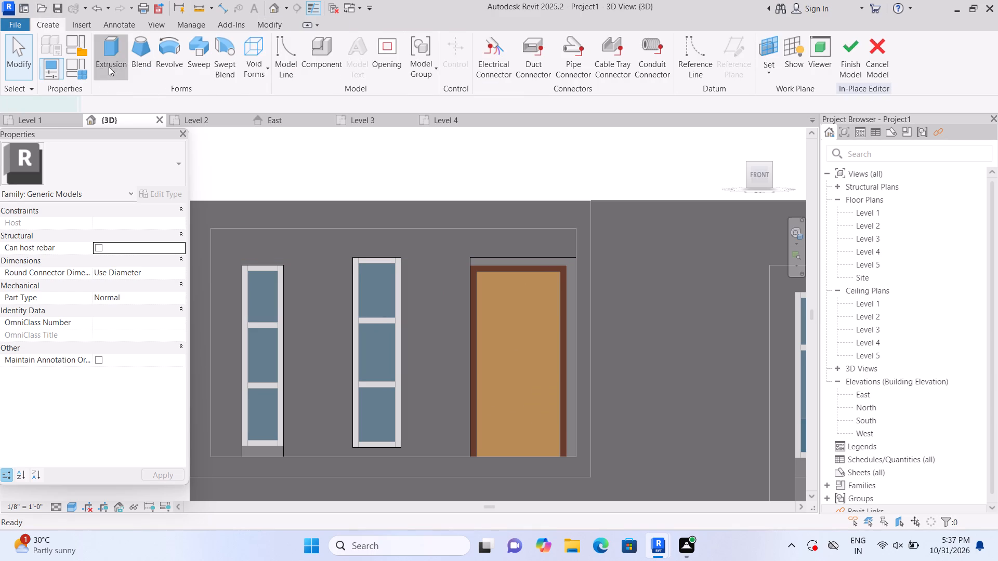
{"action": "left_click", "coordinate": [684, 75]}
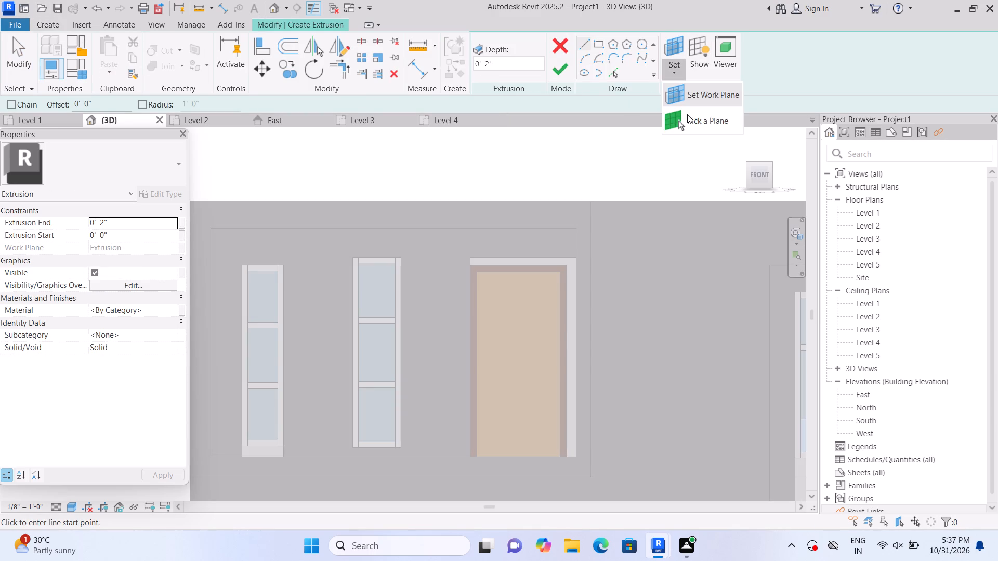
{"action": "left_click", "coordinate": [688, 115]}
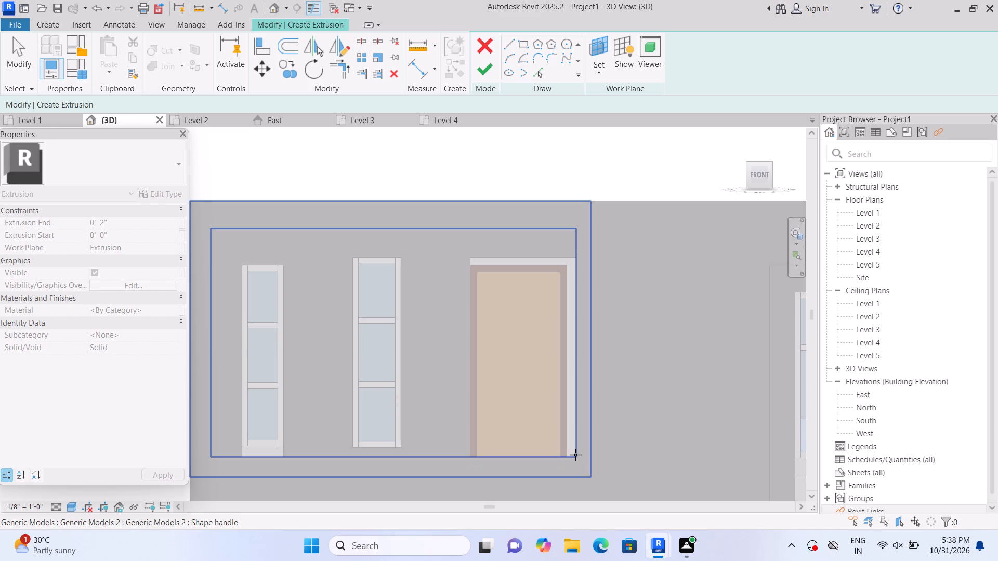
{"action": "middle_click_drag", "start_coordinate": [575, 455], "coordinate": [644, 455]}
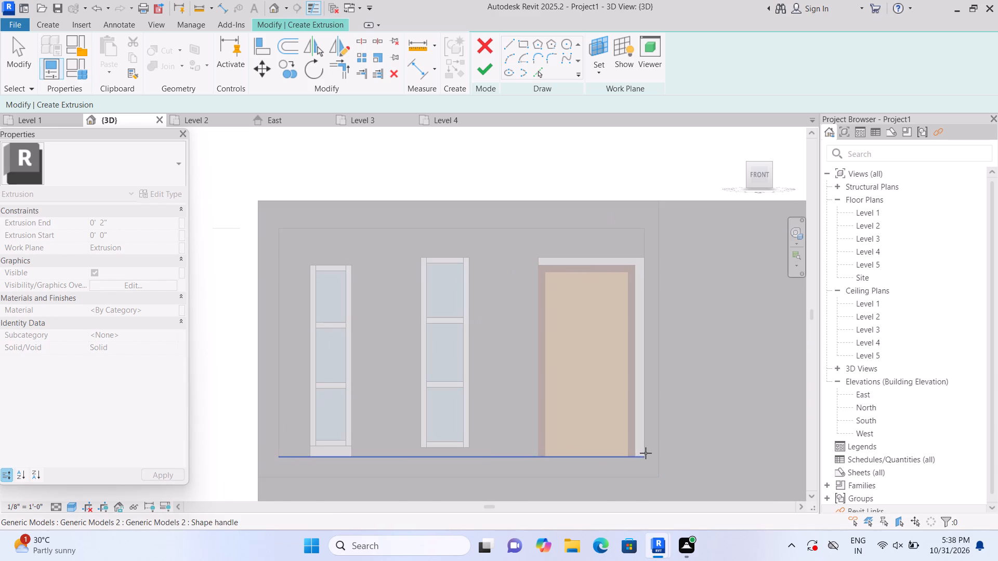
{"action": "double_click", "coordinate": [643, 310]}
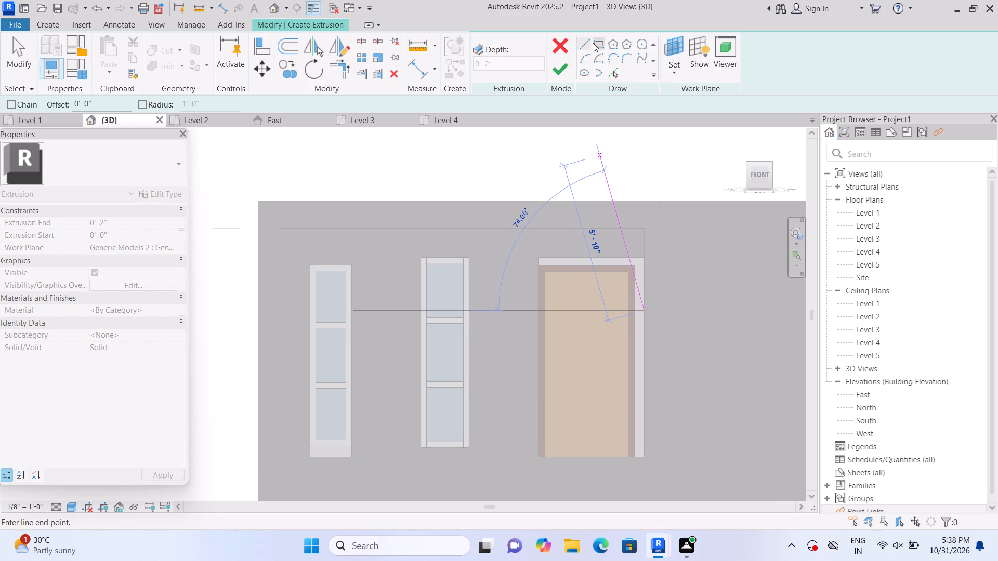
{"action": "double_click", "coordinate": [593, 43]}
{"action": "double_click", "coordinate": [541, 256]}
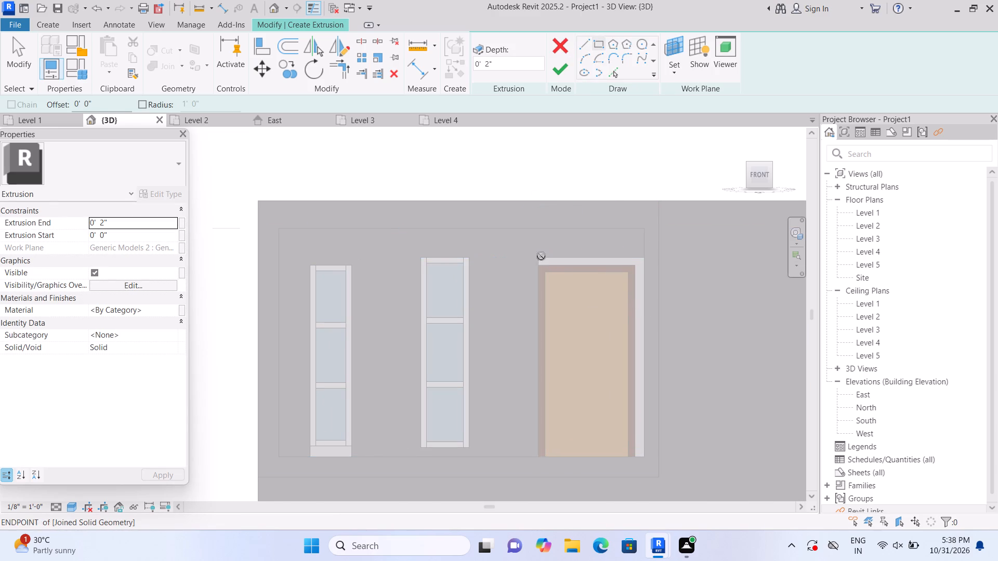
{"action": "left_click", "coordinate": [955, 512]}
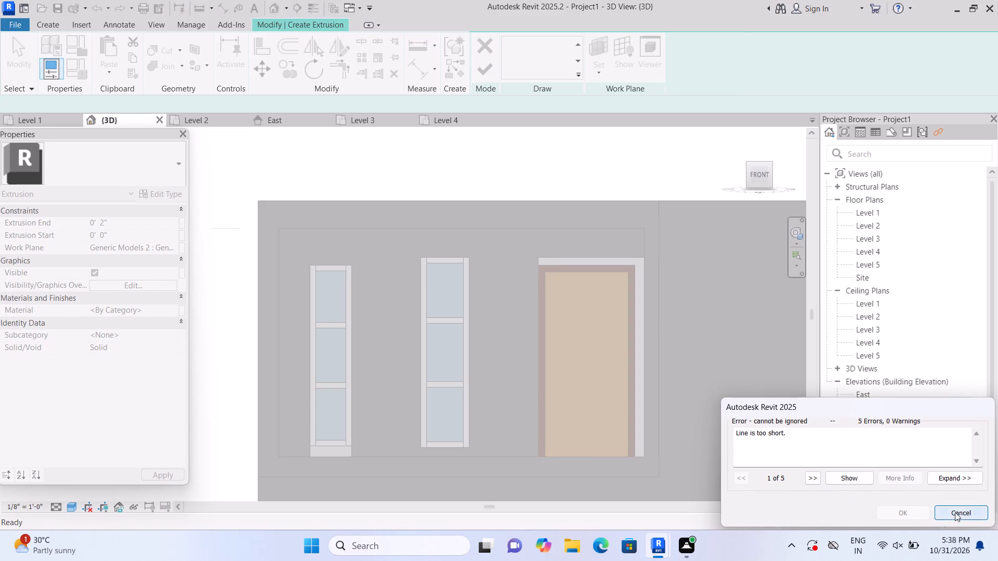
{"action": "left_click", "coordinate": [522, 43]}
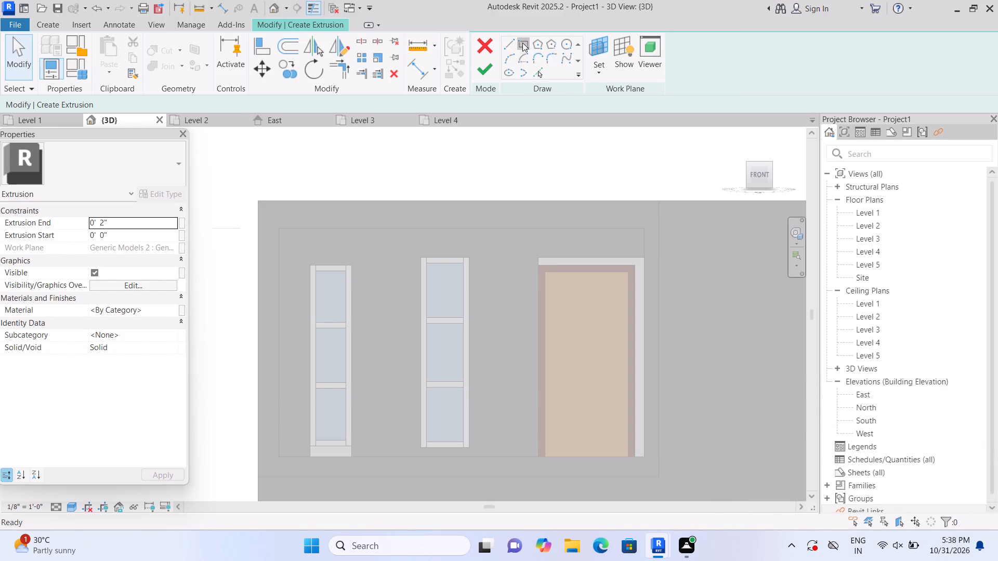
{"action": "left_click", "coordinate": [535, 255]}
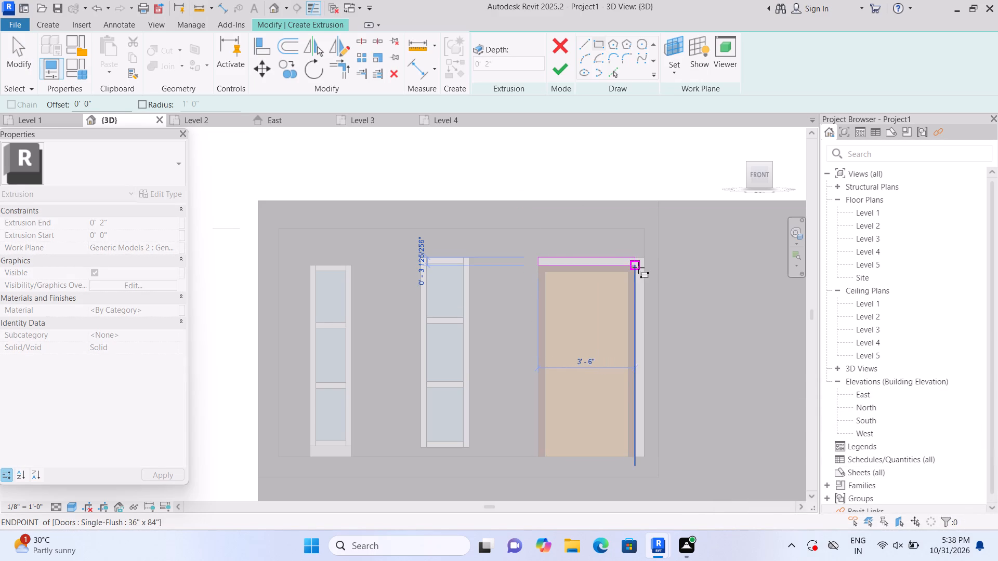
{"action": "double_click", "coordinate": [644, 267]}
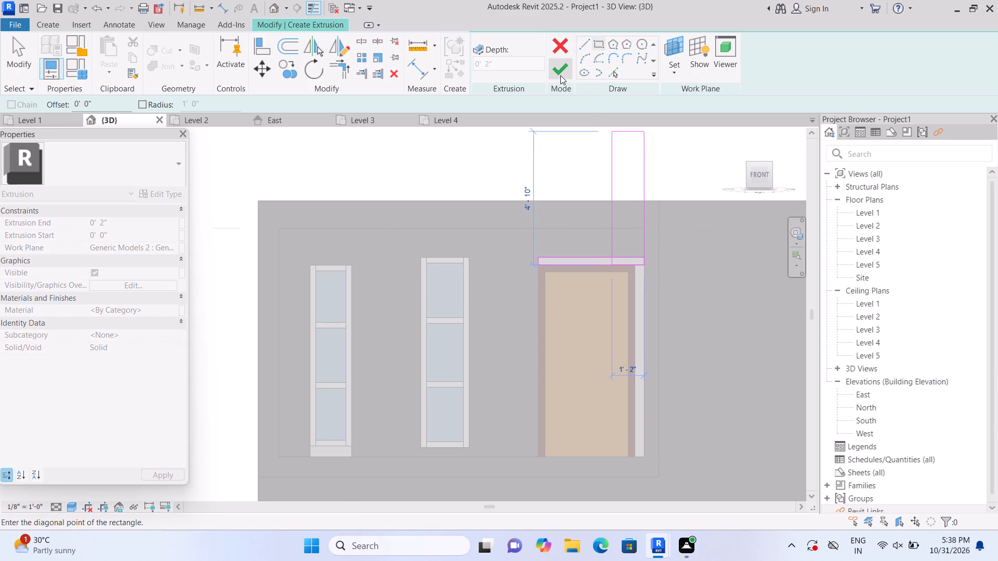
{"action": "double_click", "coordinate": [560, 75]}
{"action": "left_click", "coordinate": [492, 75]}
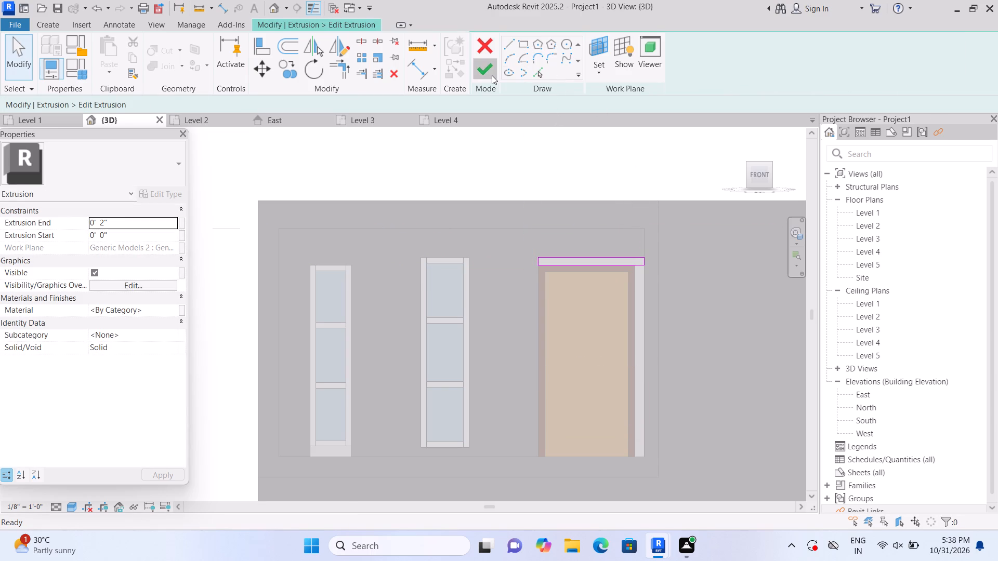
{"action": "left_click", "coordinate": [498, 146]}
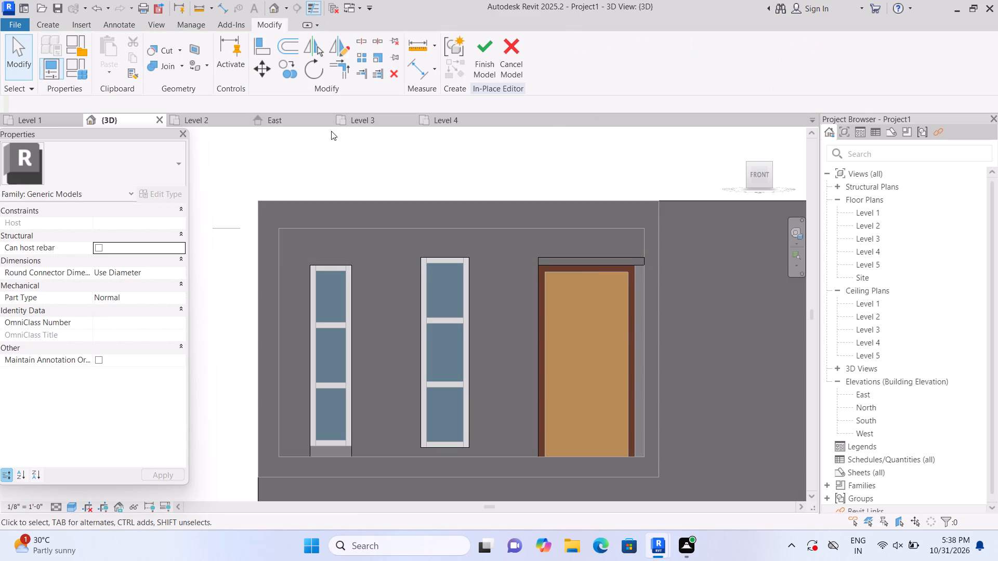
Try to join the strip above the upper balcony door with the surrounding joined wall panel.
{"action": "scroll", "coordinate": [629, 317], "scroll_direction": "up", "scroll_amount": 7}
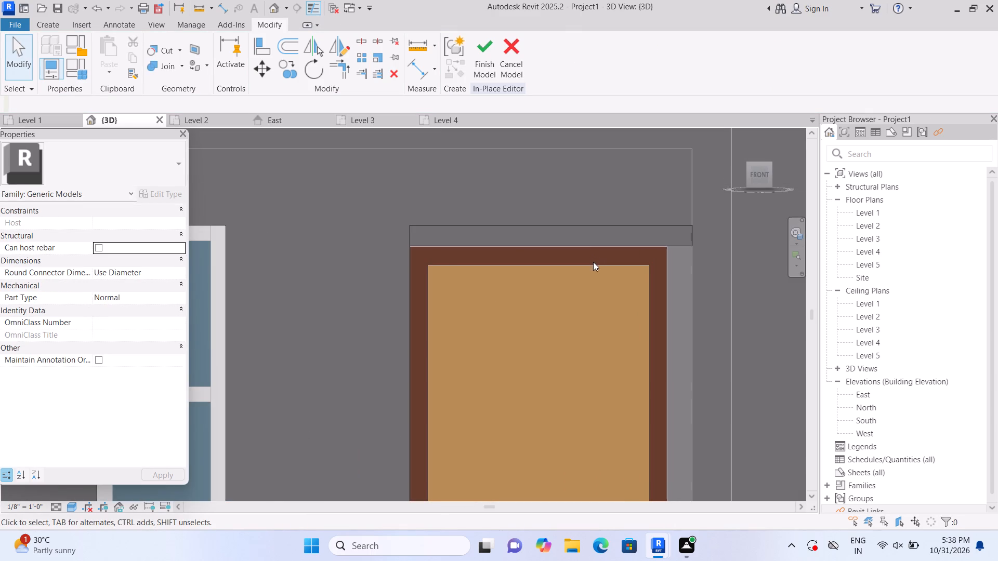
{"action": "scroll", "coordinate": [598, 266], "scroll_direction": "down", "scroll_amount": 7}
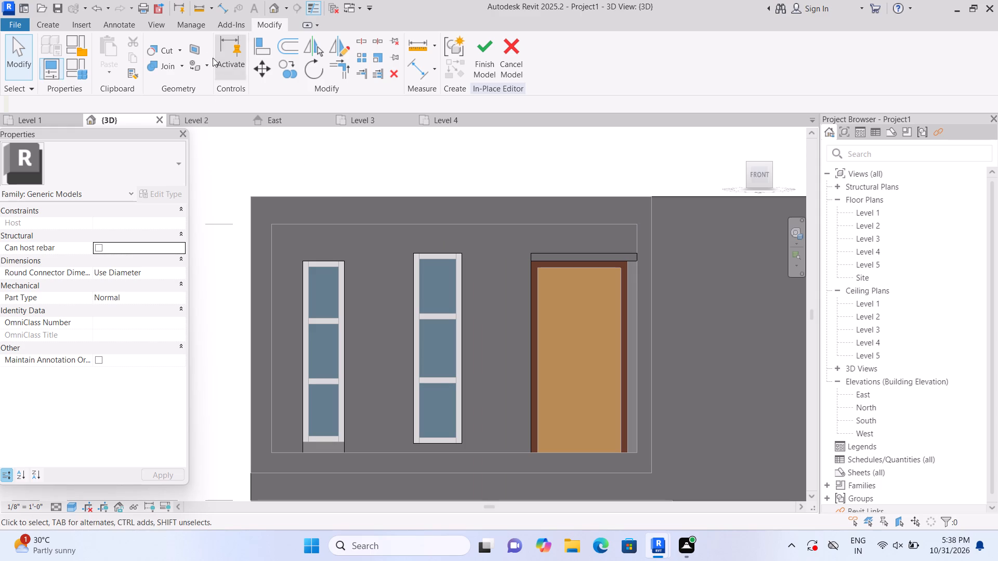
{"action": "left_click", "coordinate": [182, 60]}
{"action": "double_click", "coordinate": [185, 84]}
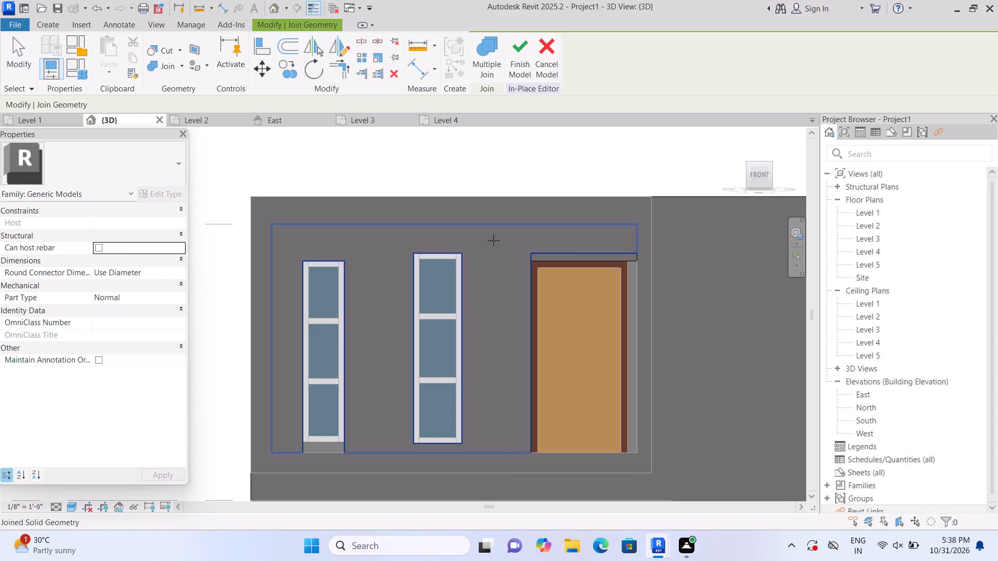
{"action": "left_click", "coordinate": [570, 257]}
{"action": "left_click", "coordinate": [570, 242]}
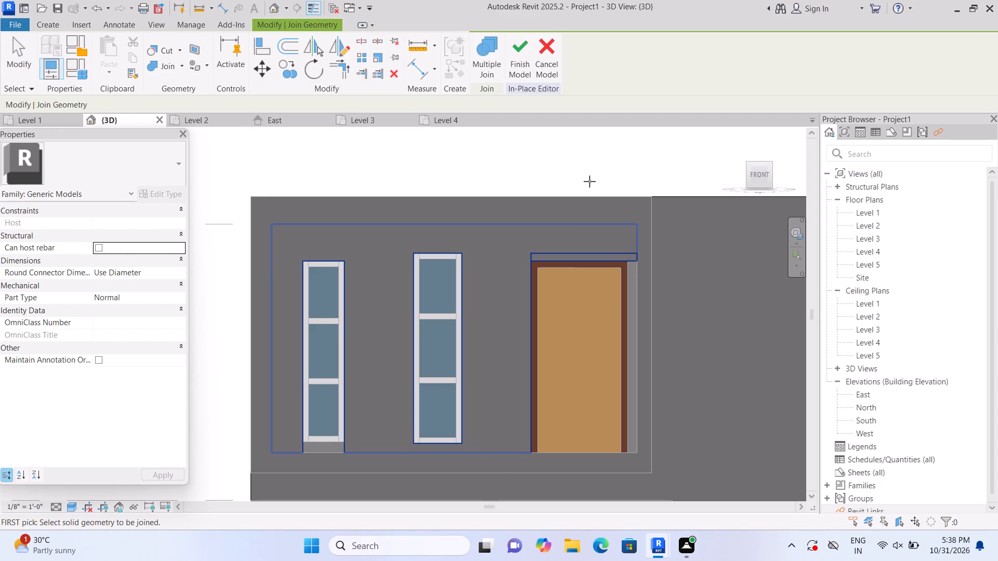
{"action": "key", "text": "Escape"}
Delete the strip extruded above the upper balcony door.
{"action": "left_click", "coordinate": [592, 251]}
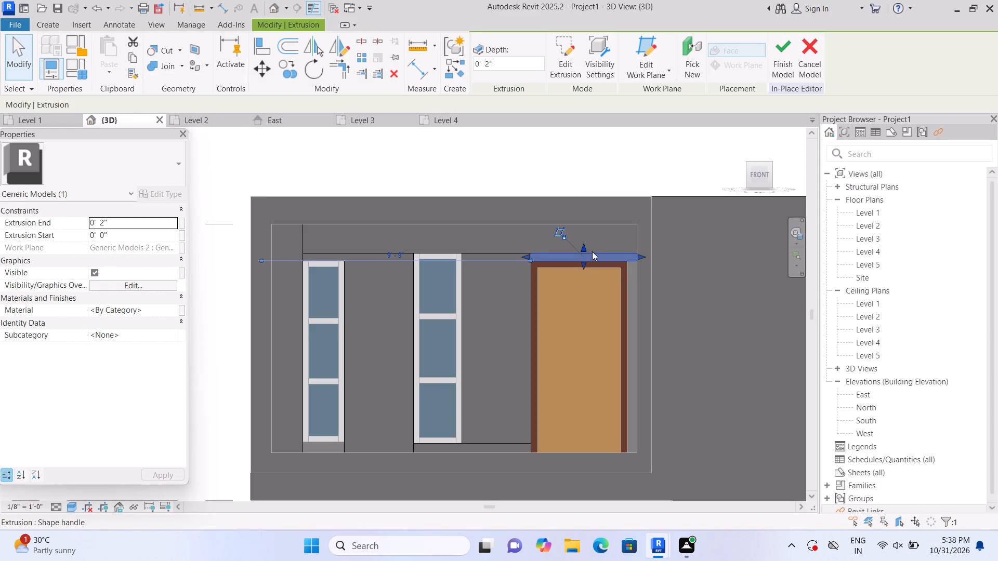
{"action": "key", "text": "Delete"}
Start a new in-place extrusion for the gap above the upper balcony door.
{"action": "scroll", "coordinate": [589, 270], "scroll_direction": "up", "scroll_amount": 2}
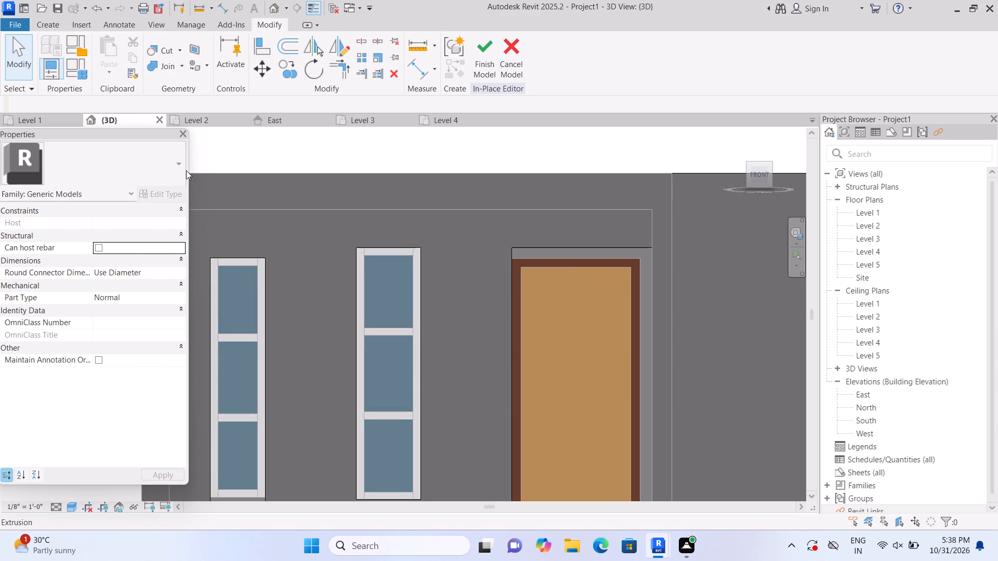
{"action": "scroll", "coordinate": [174, 182], "scroll_direction": "down", "scroll_amount": 4}
{"action": "scroll", "coordinate": [272, 228], "scroll_direction": "down", "scroll_amount": 4}
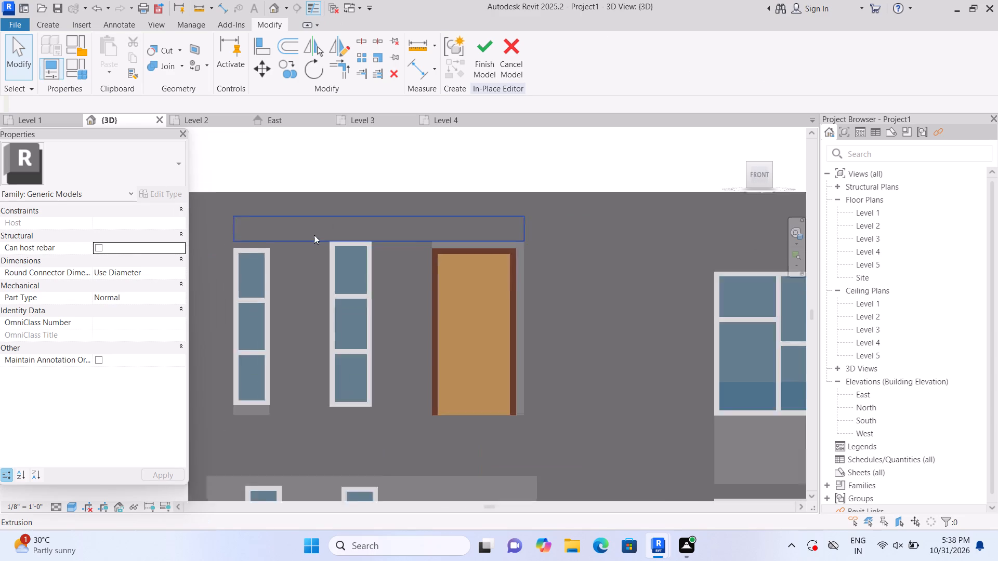
{"action": "scroll", "coordinate": [314, 235], "scroll_direction": "down", "scroll_amount": 1}
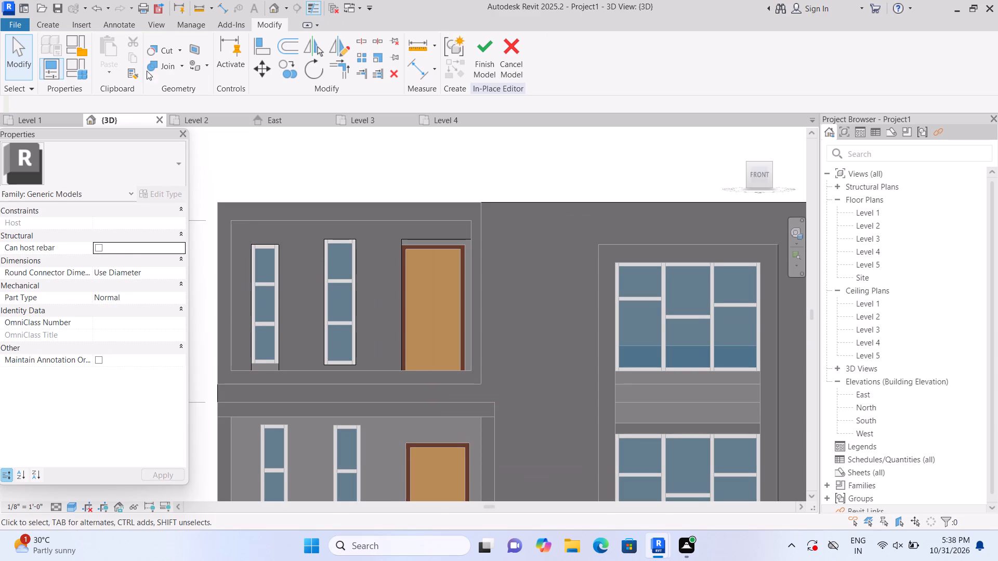
{"action": "left_click", "coordinate": [43, 26]}
{"action": "left_click", "coordinate": [122, 59]}
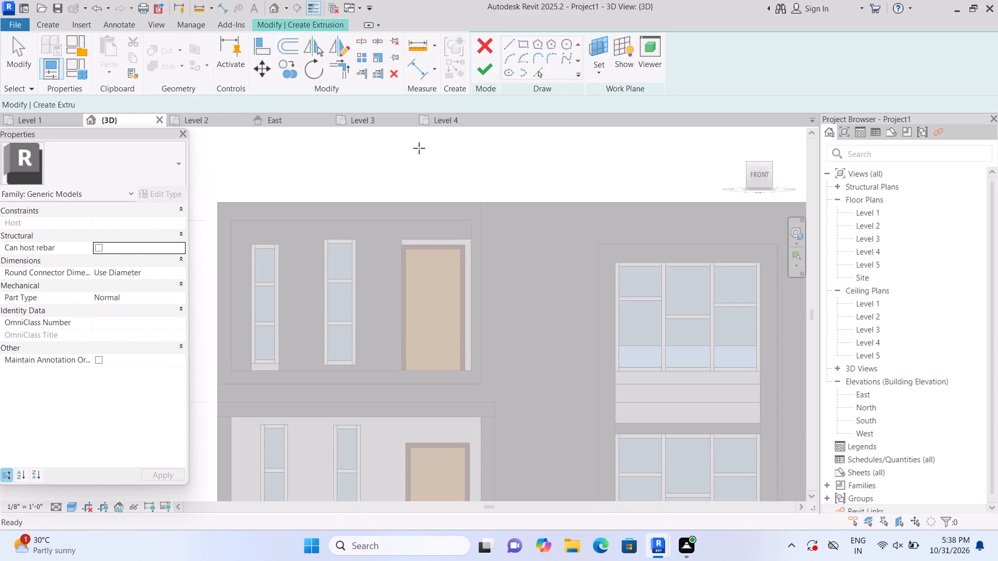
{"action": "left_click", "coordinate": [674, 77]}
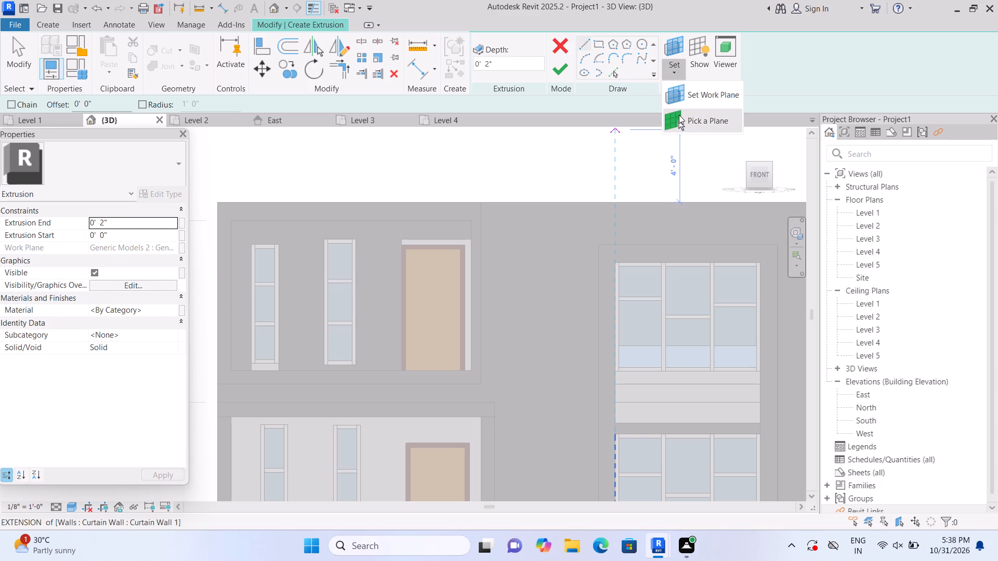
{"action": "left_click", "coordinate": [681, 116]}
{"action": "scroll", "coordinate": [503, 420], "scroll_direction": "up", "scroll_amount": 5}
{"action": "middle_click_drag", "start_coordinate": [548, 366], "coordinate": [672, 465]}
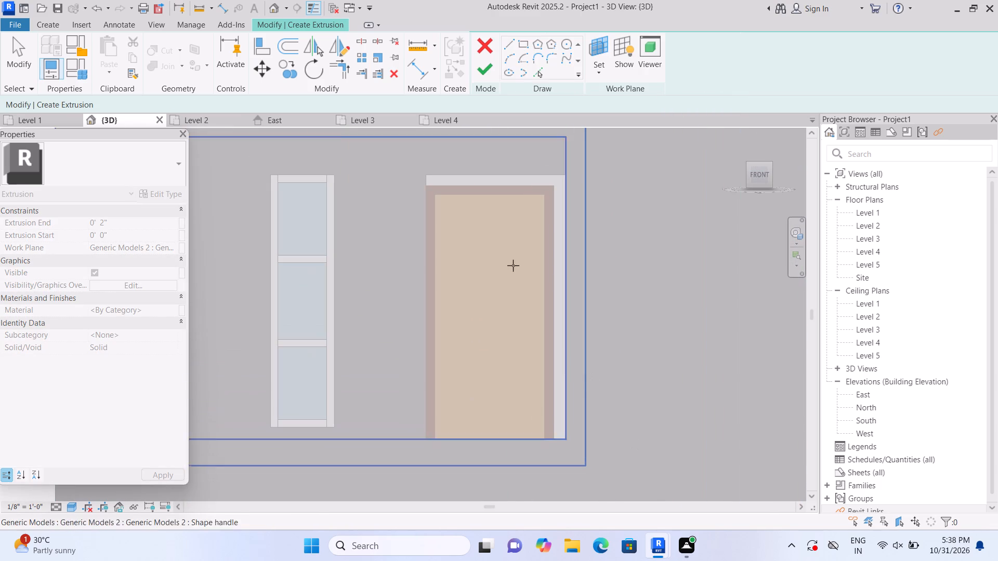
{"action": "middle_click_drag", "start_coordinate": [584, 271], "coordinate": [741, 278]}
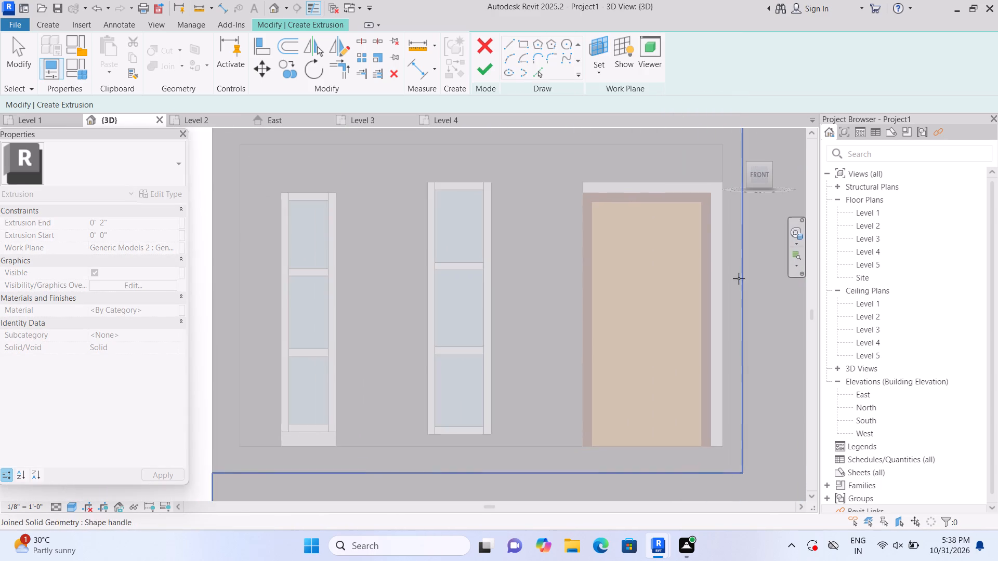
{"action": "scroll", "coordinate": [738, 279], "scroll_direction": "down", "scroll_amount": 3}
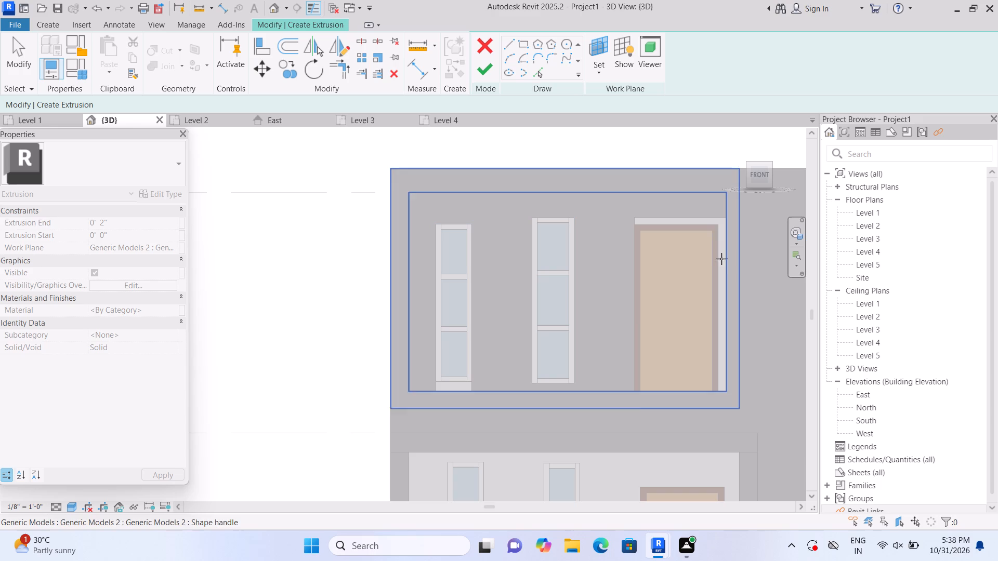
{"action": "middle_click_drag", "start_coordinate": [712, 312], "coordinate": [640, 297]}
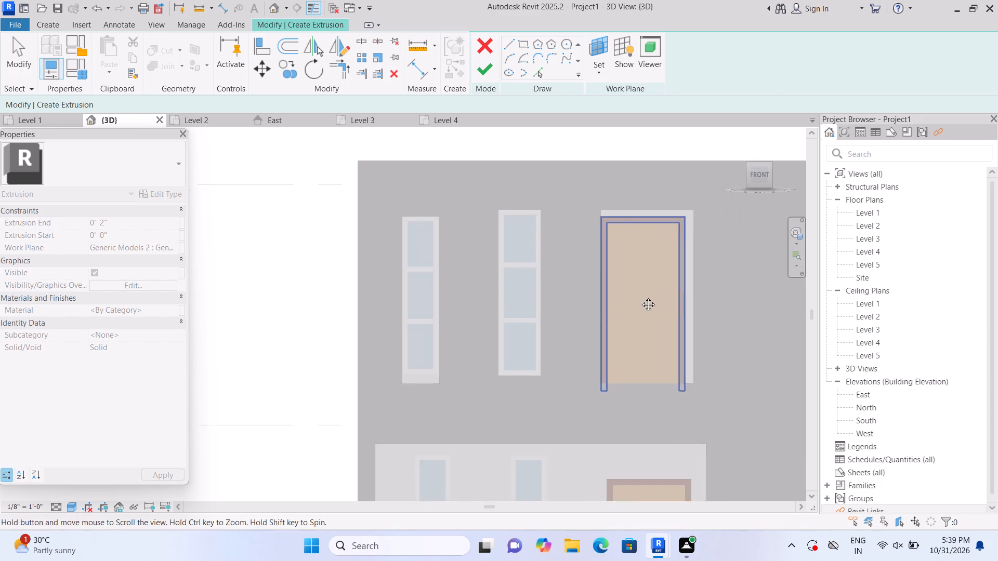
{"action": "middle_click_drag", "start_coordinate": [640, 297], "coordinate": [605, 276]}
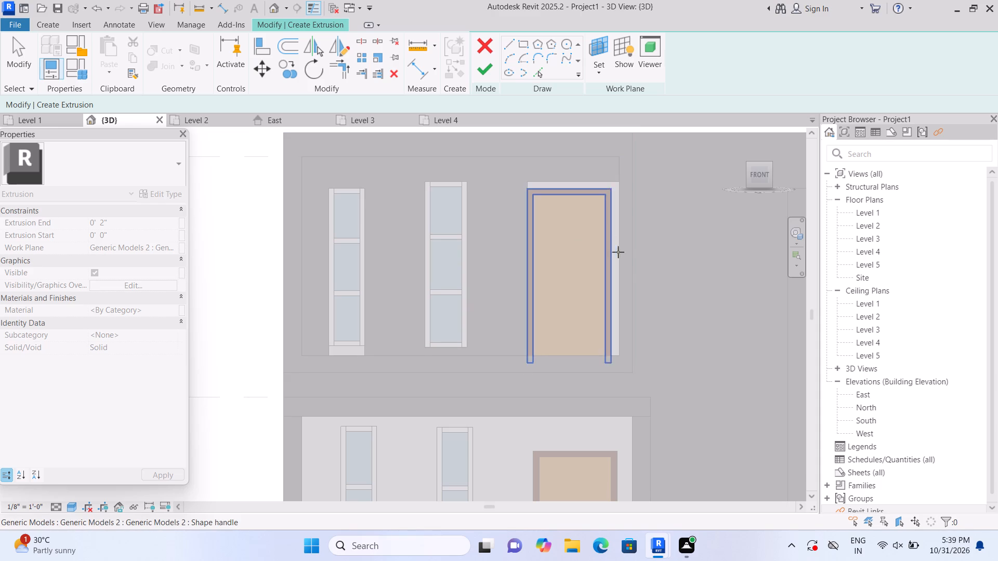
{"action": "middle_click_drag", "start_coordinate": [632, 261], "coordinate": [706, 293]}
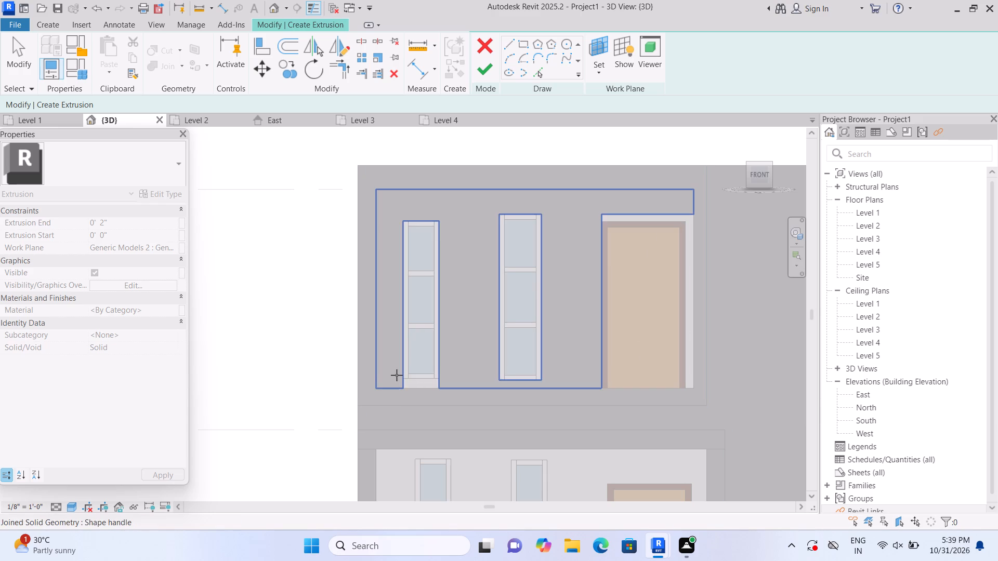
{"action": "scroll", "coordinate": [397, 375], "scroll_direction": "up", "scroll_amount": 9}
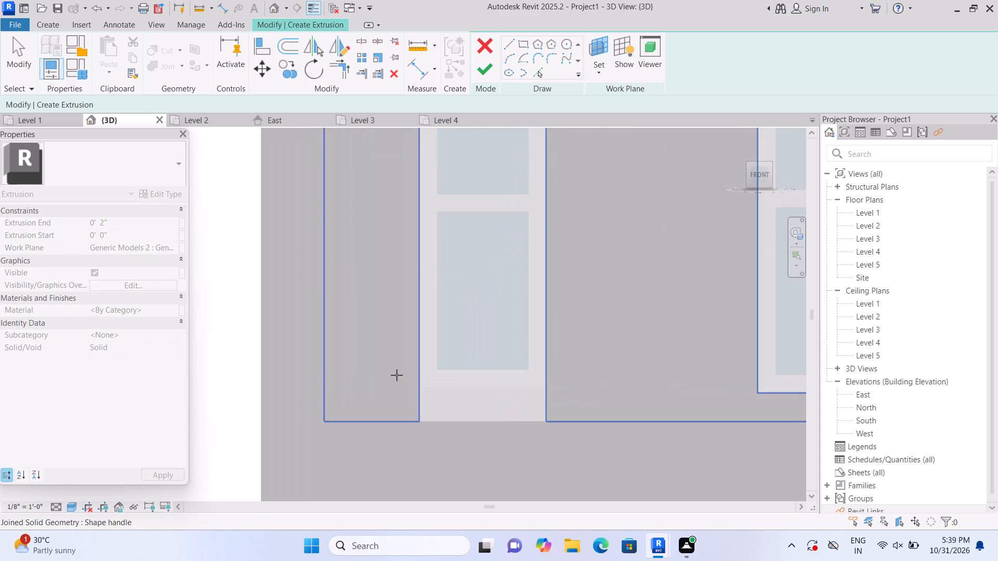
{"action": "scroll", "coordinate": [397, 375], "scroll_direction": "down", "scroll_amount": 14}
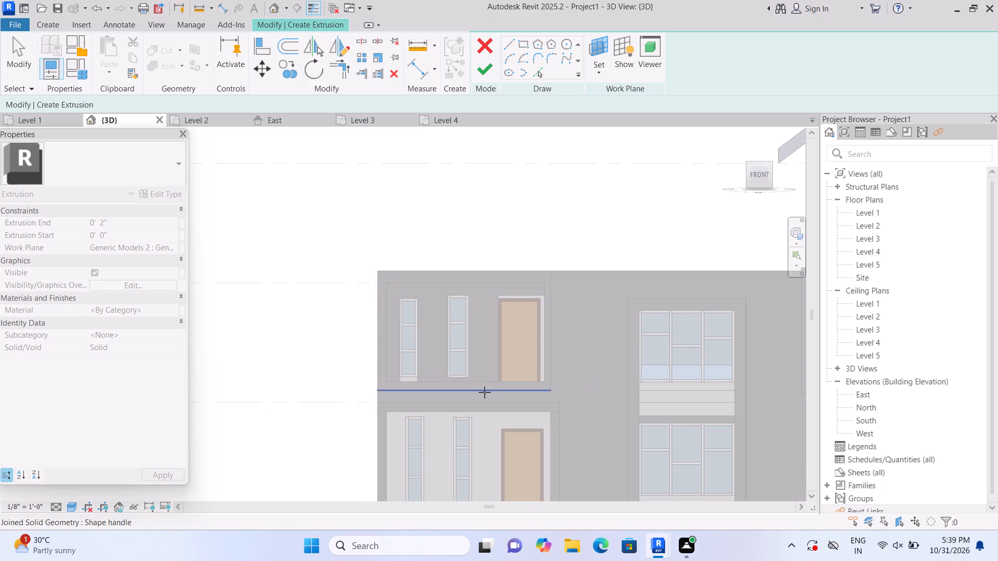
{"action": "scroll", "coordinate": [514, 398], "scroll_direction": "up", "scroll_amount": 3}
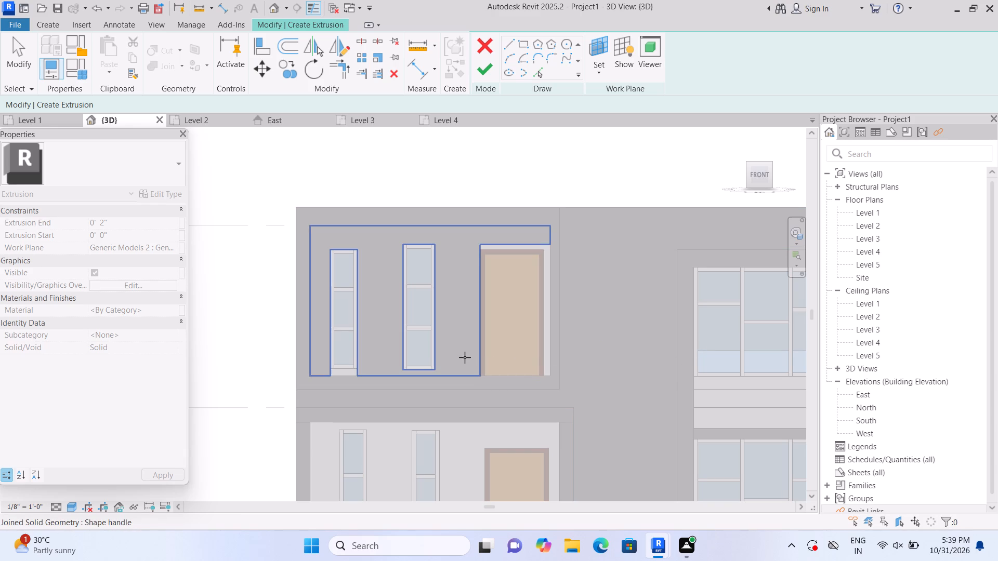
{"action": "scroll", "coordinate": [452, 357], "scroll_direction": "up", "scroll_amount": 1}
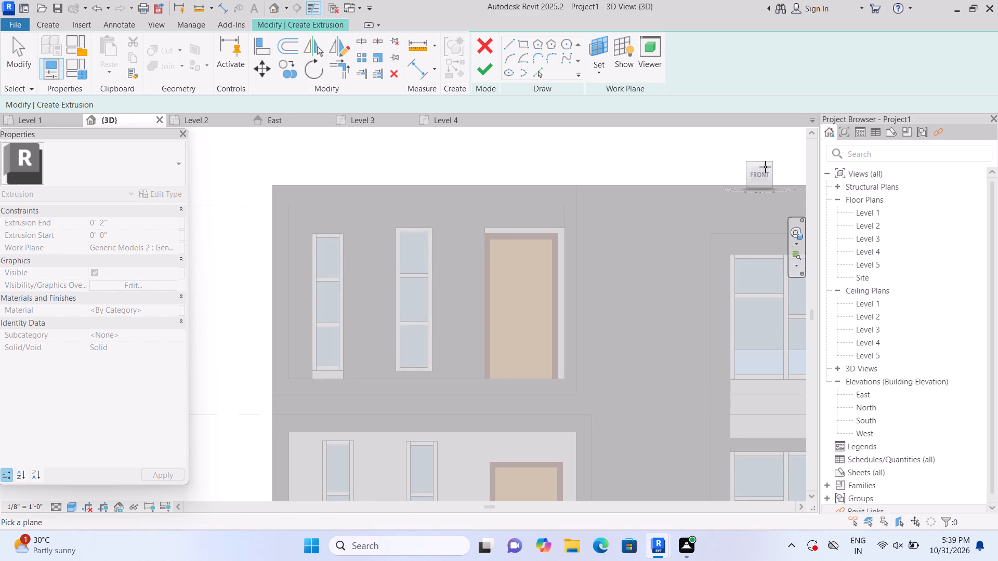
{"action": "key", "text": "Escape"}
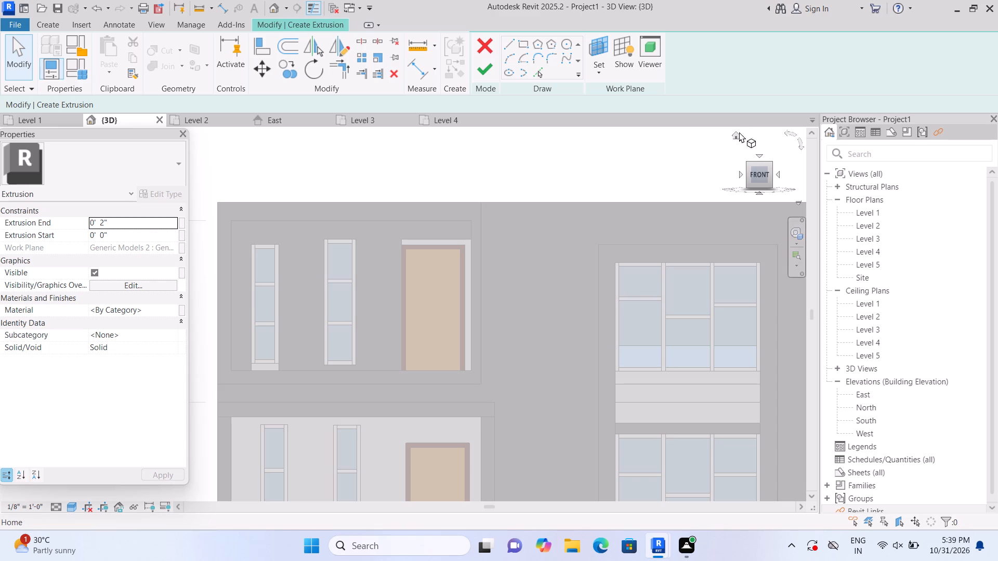
Examine the upper balcony in 3D, focusing on the gap between the door frame and the wall panel above it.
{"action": "left_click", "coordinate": [734, 134]}
{"action": "scroll", "coordinate": [260, 381], "scroll_direction": "up", "scroll_amount": 3}
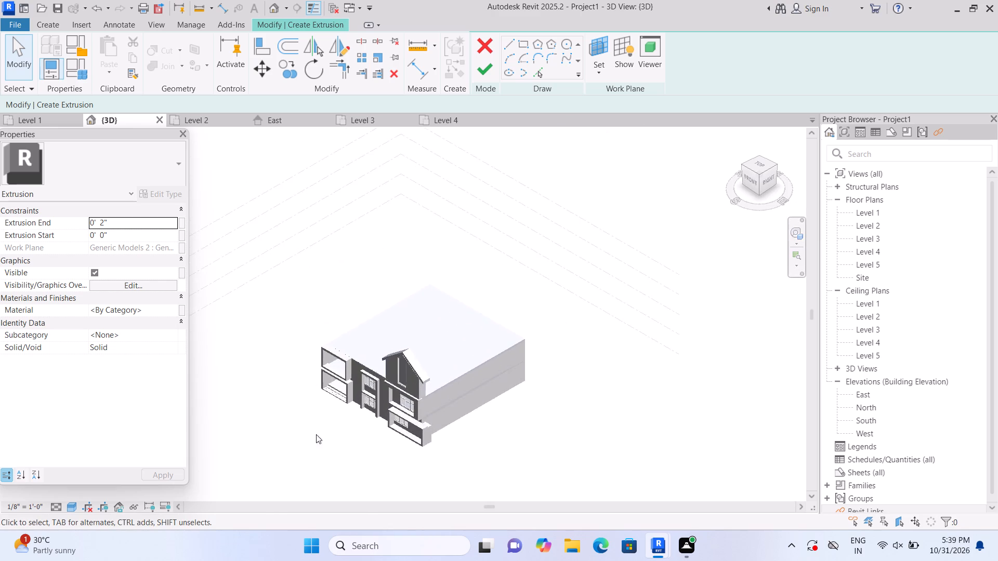
{"action": "scroll", "coordinate": [316, 434], "scroll_direction": "up", "scroll_amount": 4}
{"action": "middle_click_drag", "start_coordinate": [255, 443], "coordinate": [314, 456], "text": "shift"}
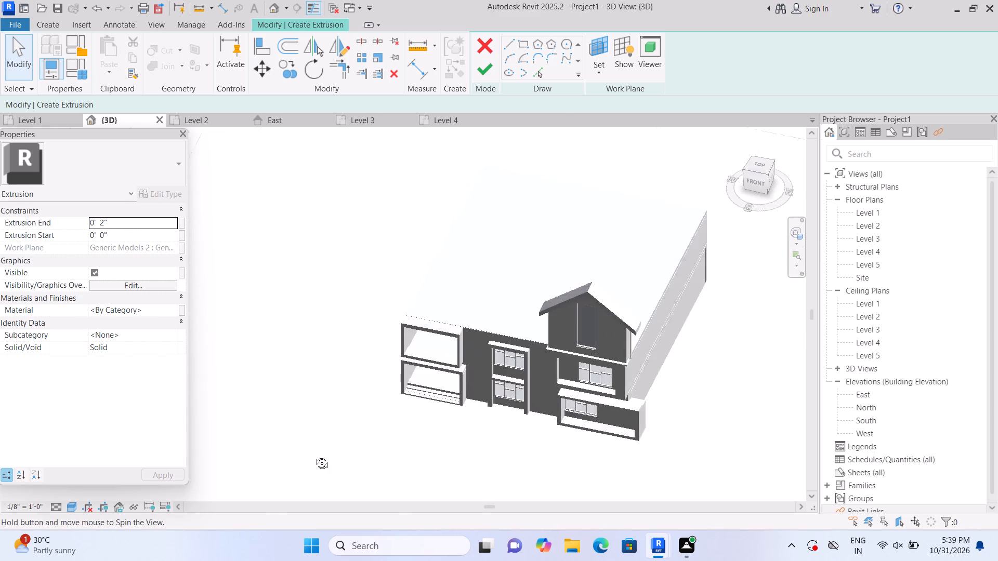
{"action": "middle_click_drag", "start_coordinate": [314, 456], "coordinate": [438, 436], "text": "shift"}
{"action": "middle_click_drag", "start_coordinate": [518, 437], "coordinate": [472, 324], "text": "shift"}
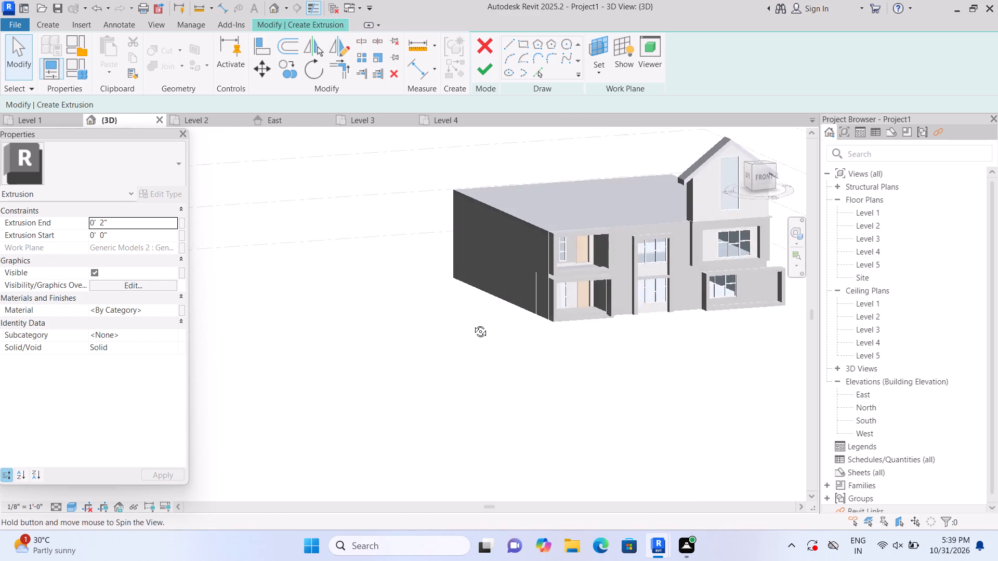
{"action": "middle_click_drag", "start_coordinate": [472, 324], "coordinate": [470, 318], "text": "shift"}
{"action": "scroll", "coordinate": [575, 281], "scroll_direction": "up", "scroll_amount": 7}
{"action": "middle_click_drag", "start_coordinate": [564, 251], "coordinate": [484, 309]}
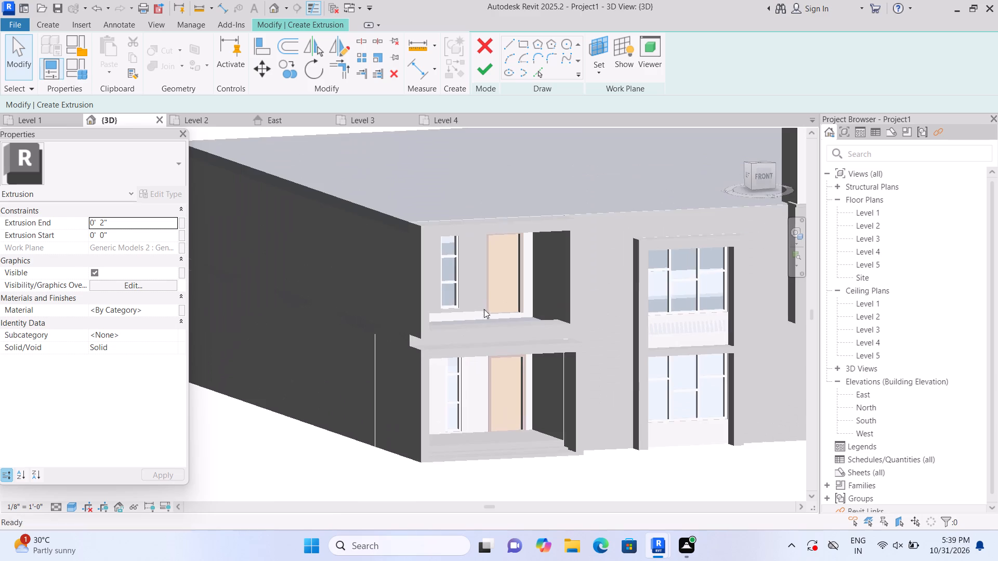
{"action": "scroll", "coordinate": [485, 307], "scroll_direction": "up", "scroll_amount": 4}
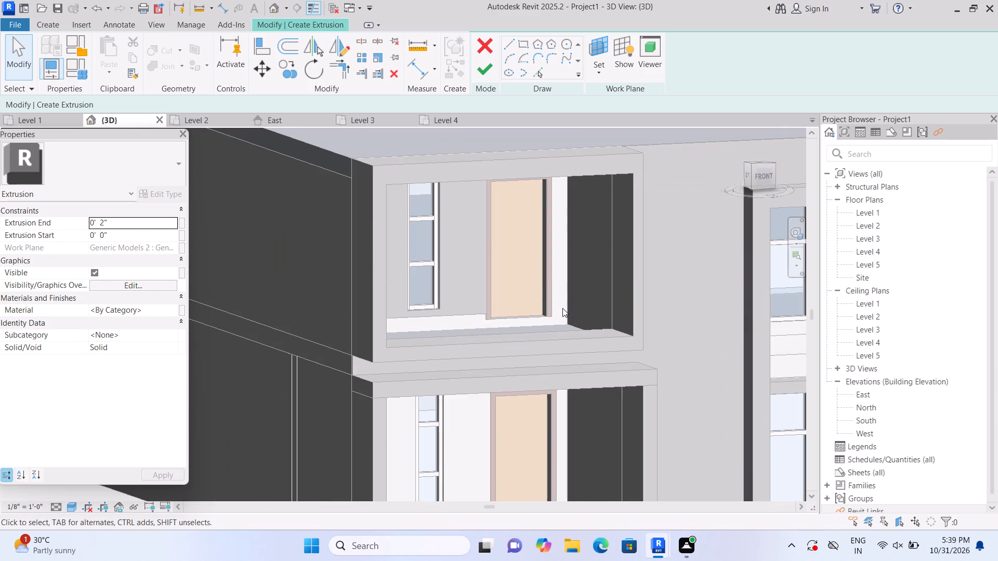
{"action": "middle_click_drag", "start_coordinate": [572, 303], "coordinate": [562, 292], "text": "shift"}
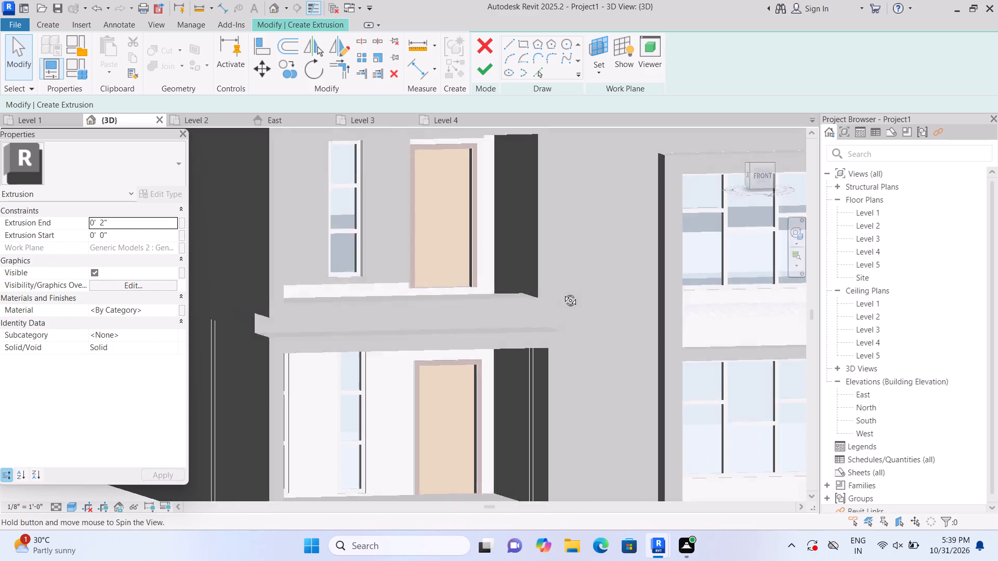
{"action": "middle_click_drag", "start_coordinate": [562, 292], "coordinate": [572, 296], "text": "shift"}
{"action": "scroll", "coordinate": [572, 276], "scroll_direction": "up", "scroll_amount": 1}
{"action": "middle_click_drag", "start_coordinate": [572, 276], "coordinate": [554, 321]}
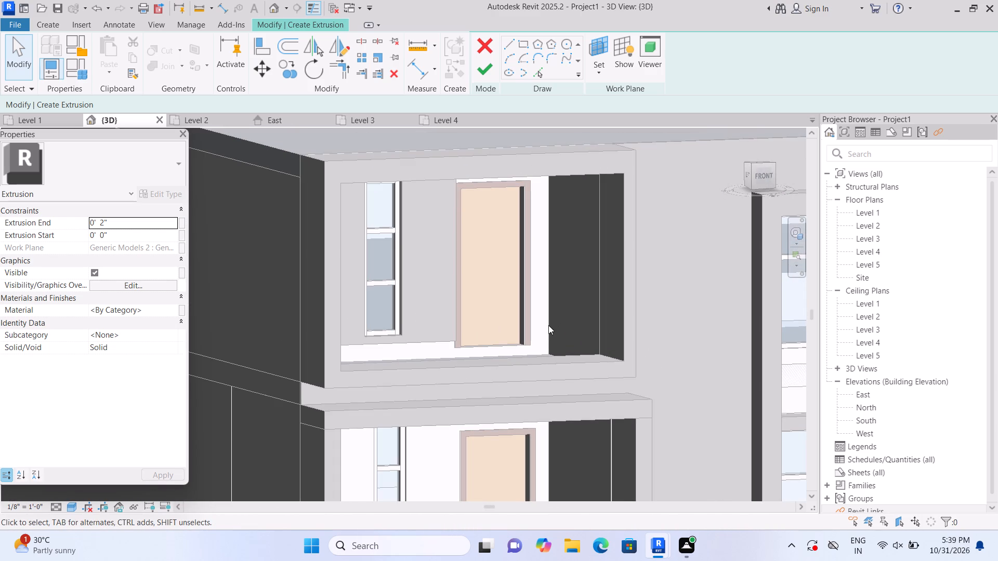
{"action": "middle_click_drag", "start_coordinate": [557, 291], "coordinate": [553, 253]}
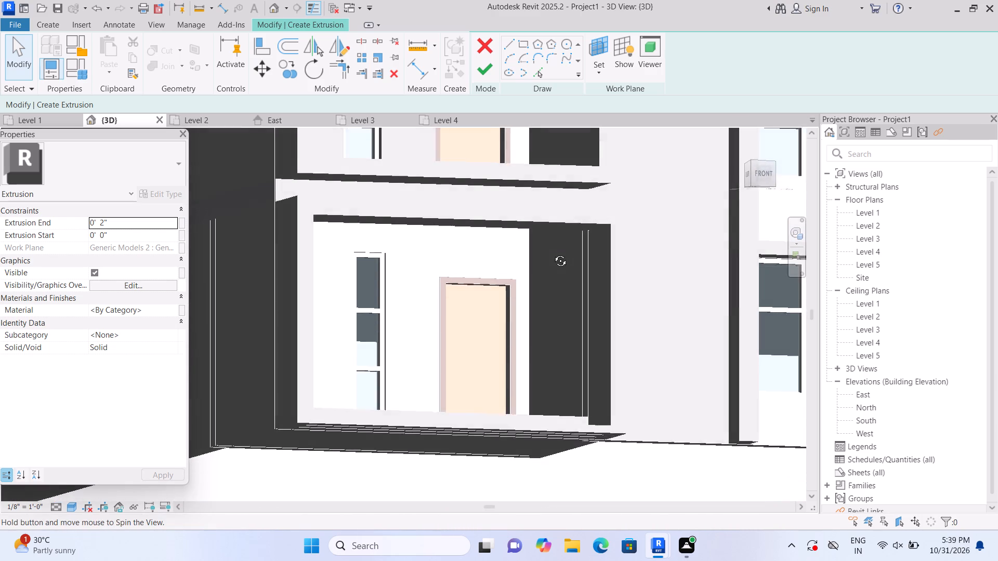
{"action": "middle_click_drag", "start_coordinate": [553, 253], "coordinate": [552, 252]}
{"action": "middle_click_drag", "start_coordinate": [559, 171], "coordinate": [562, 469]}
{"action": "scroll", "coordinate": [526, 346], "scroll_direction": "up", "scroll_amount": 1}
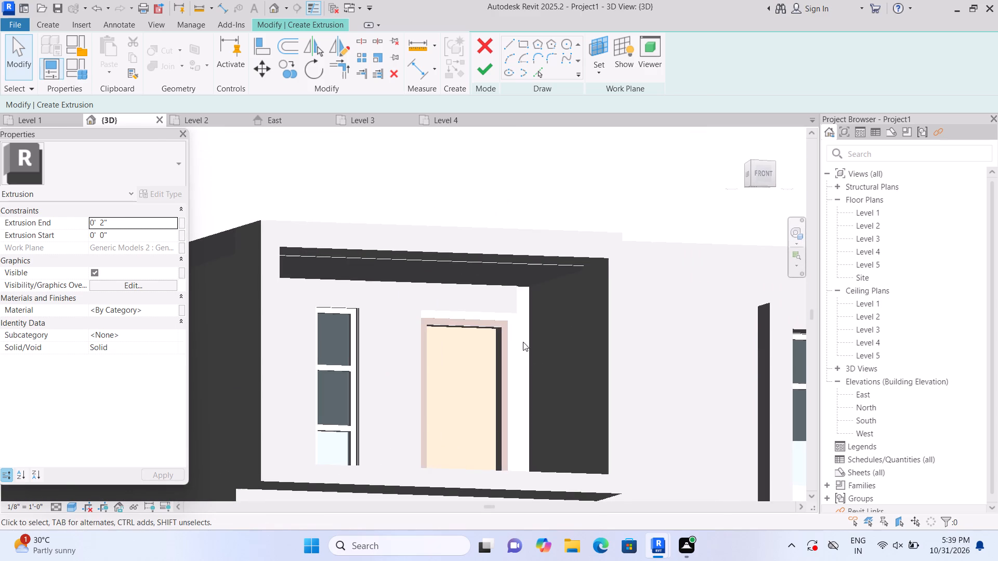
{"action": "scroll", "coordinate": [513, 333], "scroll_direction": "up", "scroll_amount": 2}
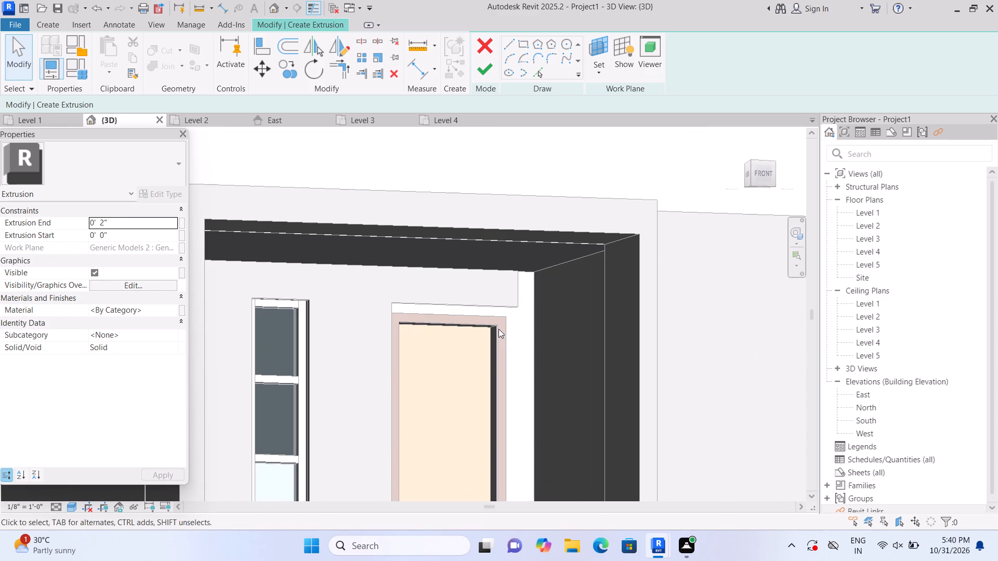
{"action": "scroll", "coordinate": [498, 329], "scroll_direction": "up", "scroll_amount": 1}
Set the extrusion's work plane to a face of the wall panel around the upper balcony door.
{"action": "left_click", "coordinate": [46, 19]}
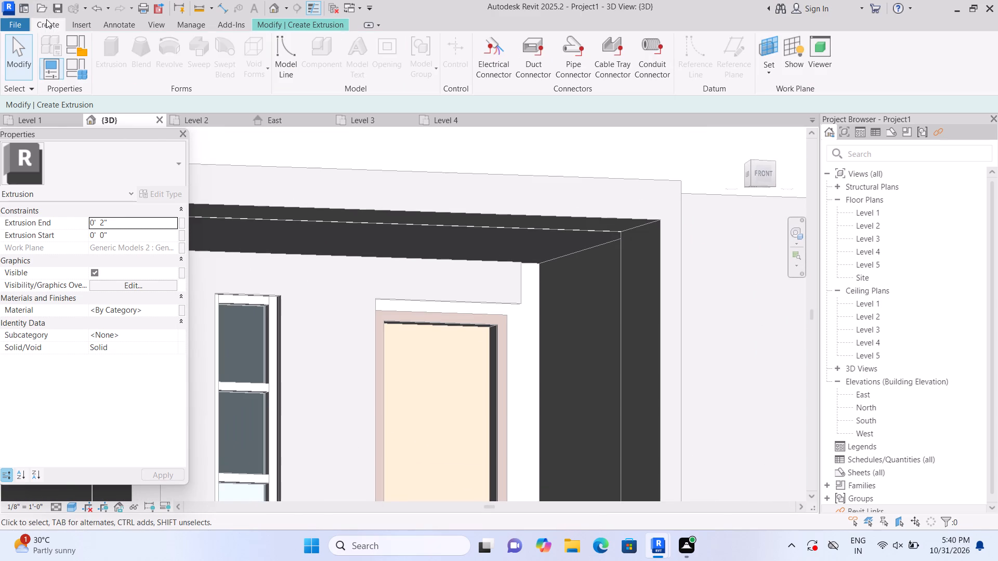
{"action": "left_click", "coordinate": [297, 22]}
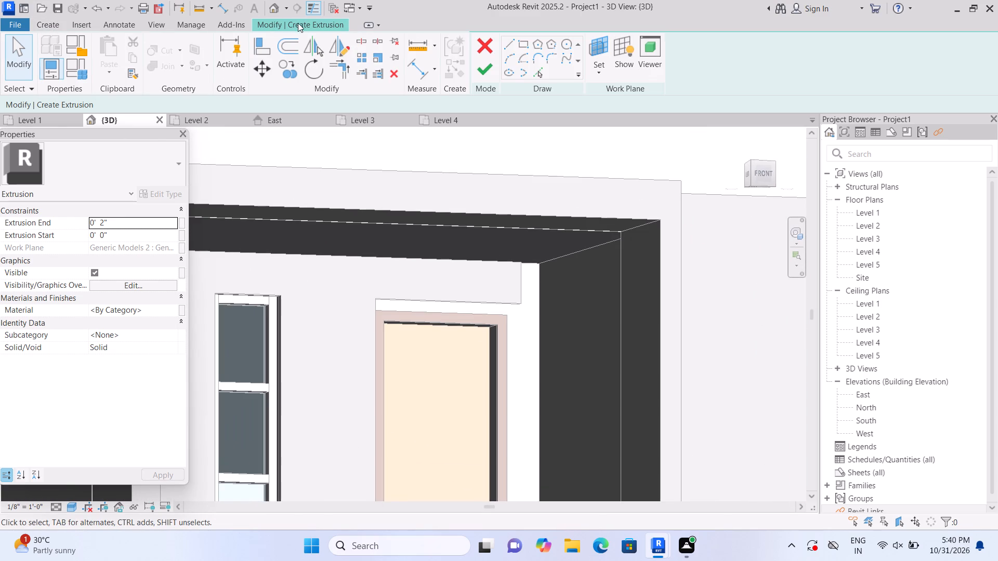
{"action": "left_click", "coordinate": [600, 67]}
{"action": "double_click", "coordinate": [610, 126]}
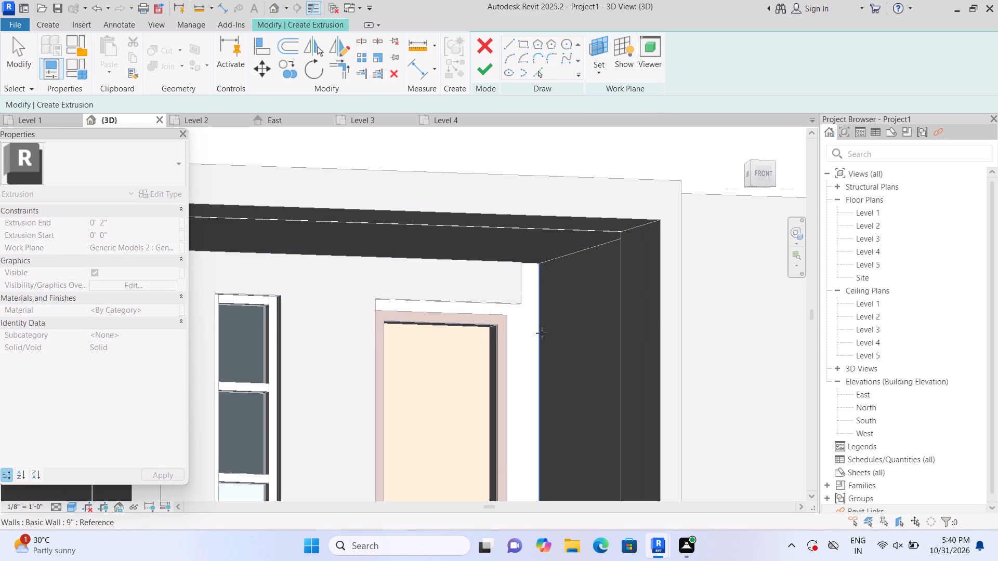
{"action": "scroll", "coordinate": [542, 333], "scroll_direction": "up", "scroll_amount": 1}
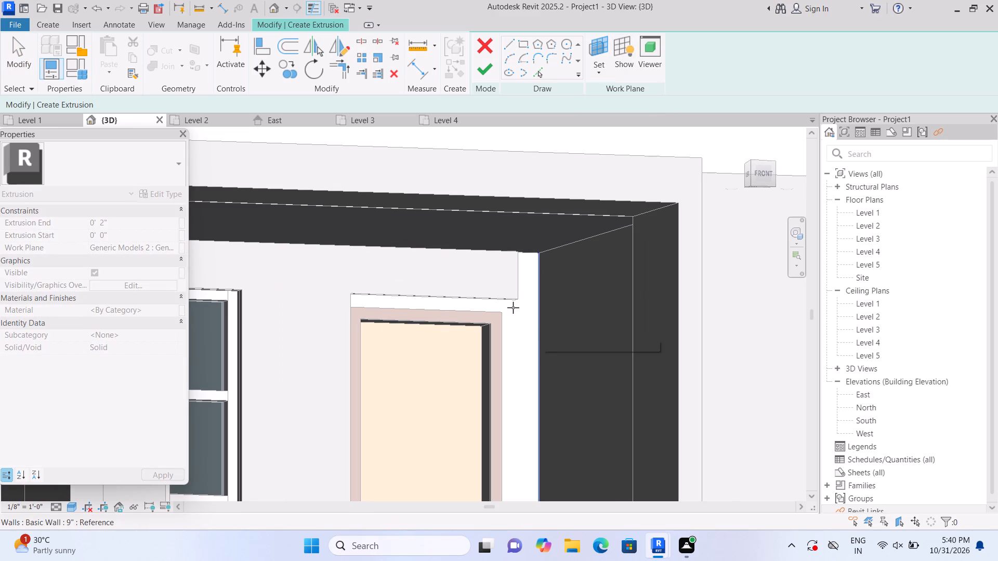
{"action": "scroll", "coordinate": [512, 307], "scroll_direction": "up", "scroll_amount": 3}
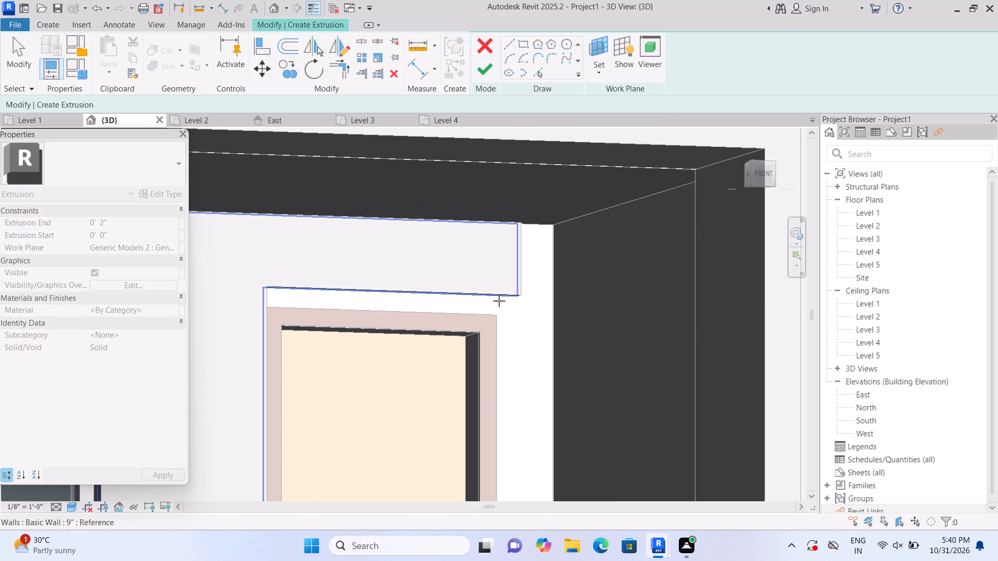
{"action": "left_click", "coordinate": [499, 301]}
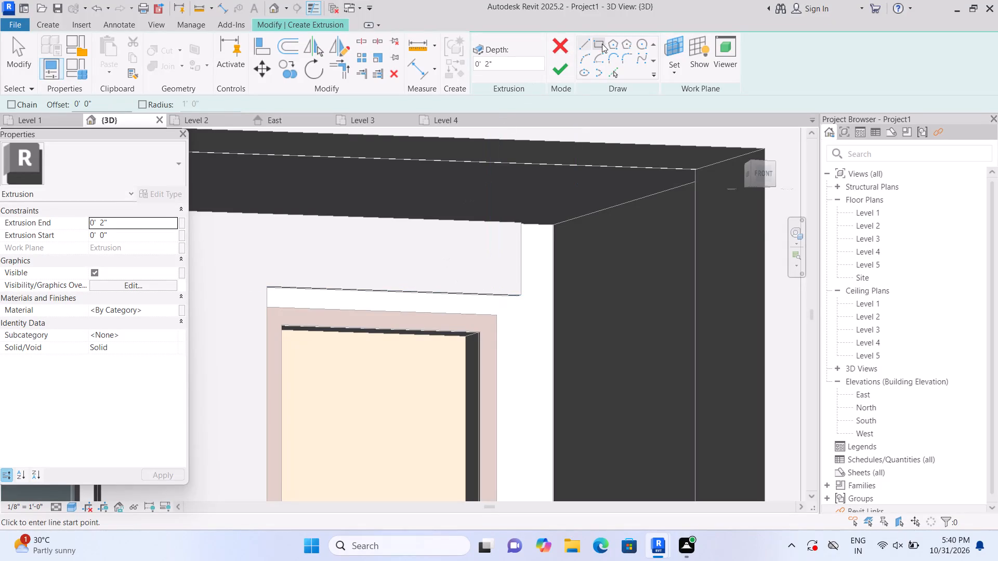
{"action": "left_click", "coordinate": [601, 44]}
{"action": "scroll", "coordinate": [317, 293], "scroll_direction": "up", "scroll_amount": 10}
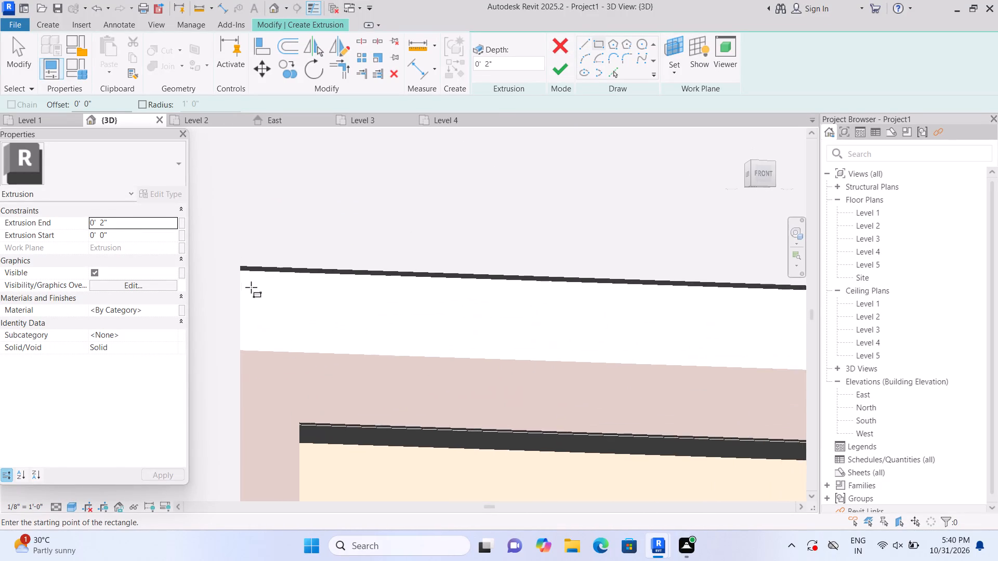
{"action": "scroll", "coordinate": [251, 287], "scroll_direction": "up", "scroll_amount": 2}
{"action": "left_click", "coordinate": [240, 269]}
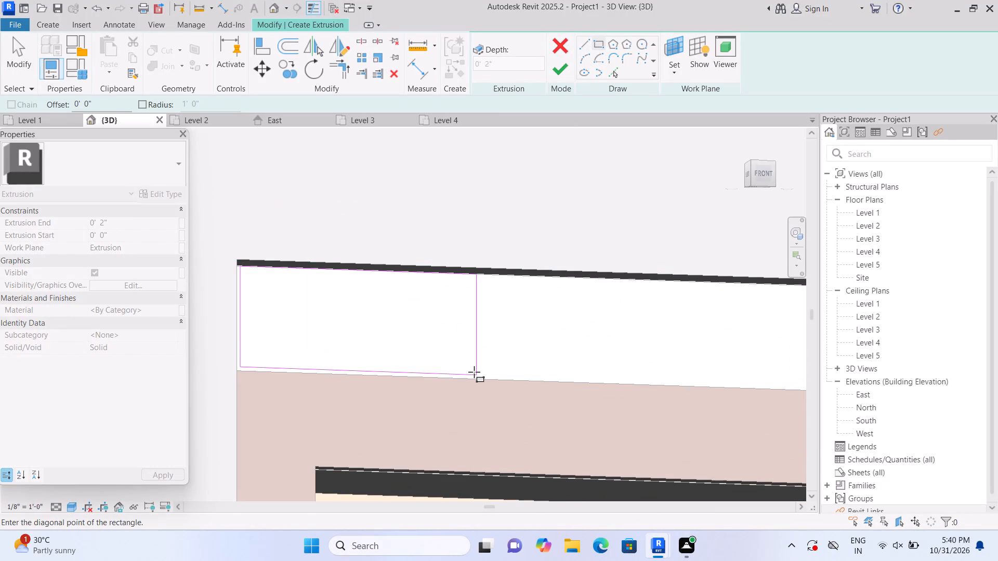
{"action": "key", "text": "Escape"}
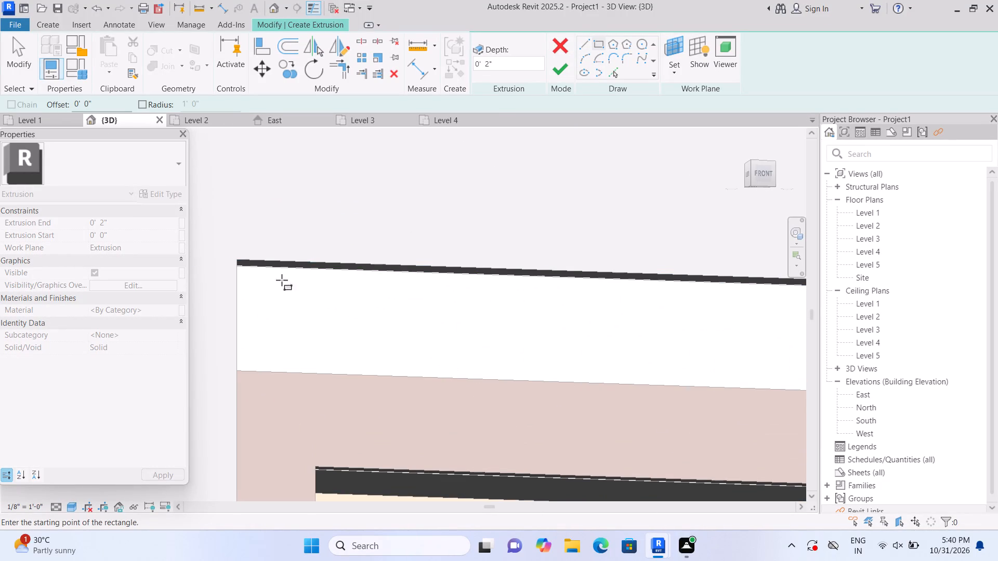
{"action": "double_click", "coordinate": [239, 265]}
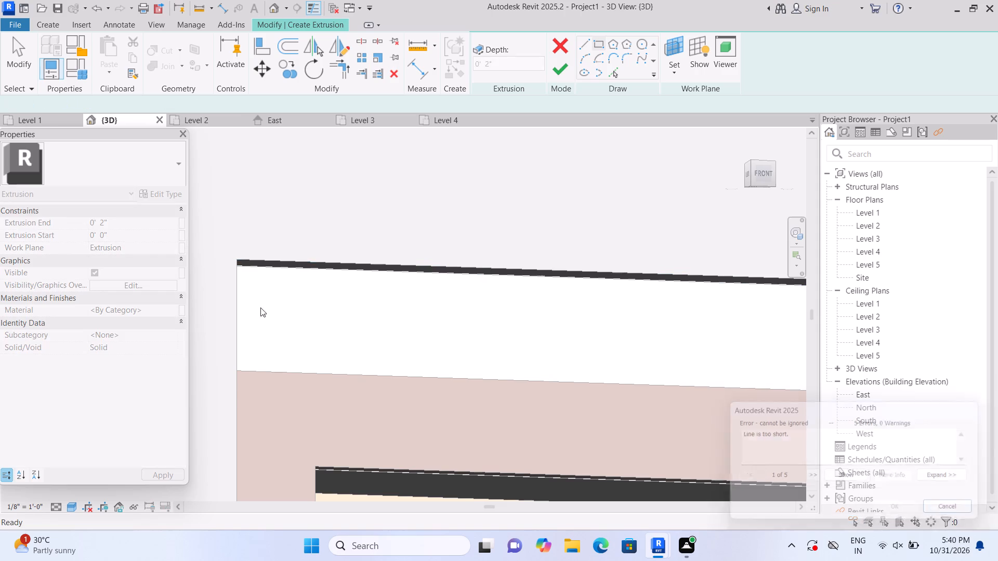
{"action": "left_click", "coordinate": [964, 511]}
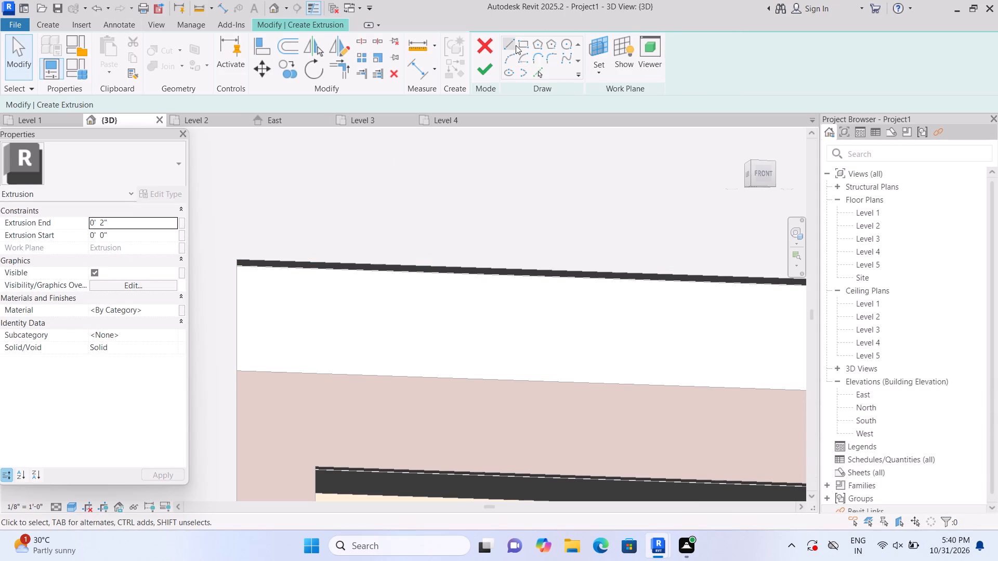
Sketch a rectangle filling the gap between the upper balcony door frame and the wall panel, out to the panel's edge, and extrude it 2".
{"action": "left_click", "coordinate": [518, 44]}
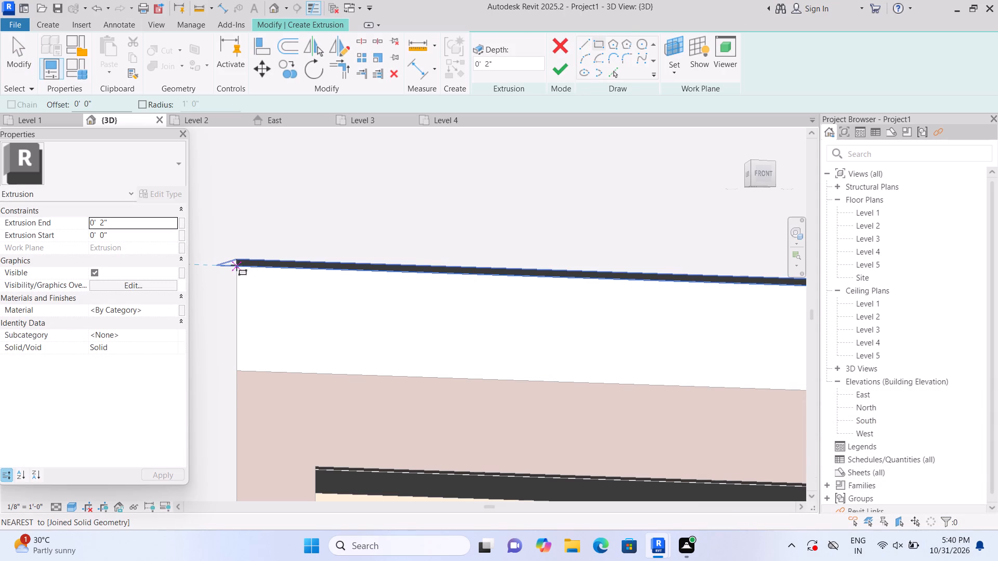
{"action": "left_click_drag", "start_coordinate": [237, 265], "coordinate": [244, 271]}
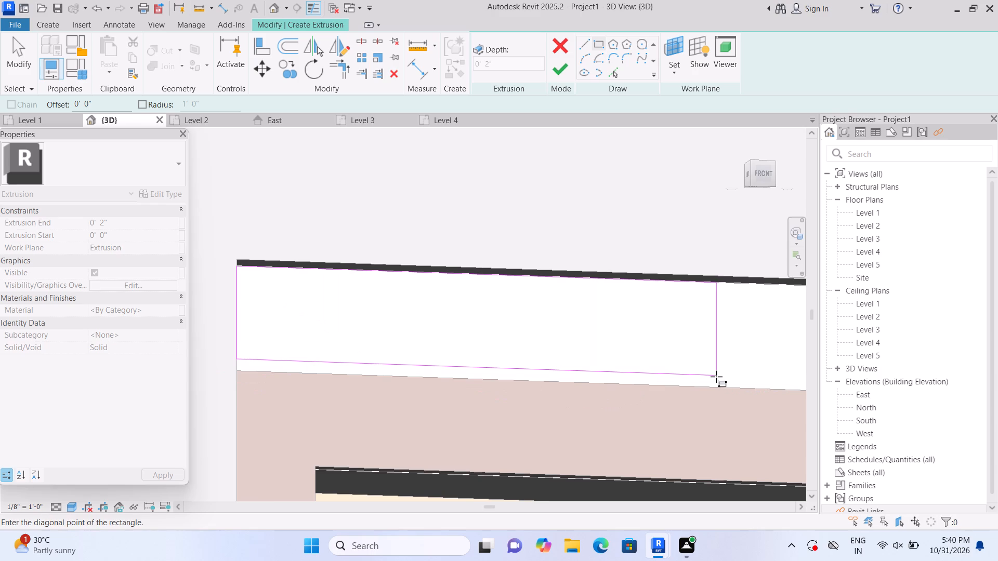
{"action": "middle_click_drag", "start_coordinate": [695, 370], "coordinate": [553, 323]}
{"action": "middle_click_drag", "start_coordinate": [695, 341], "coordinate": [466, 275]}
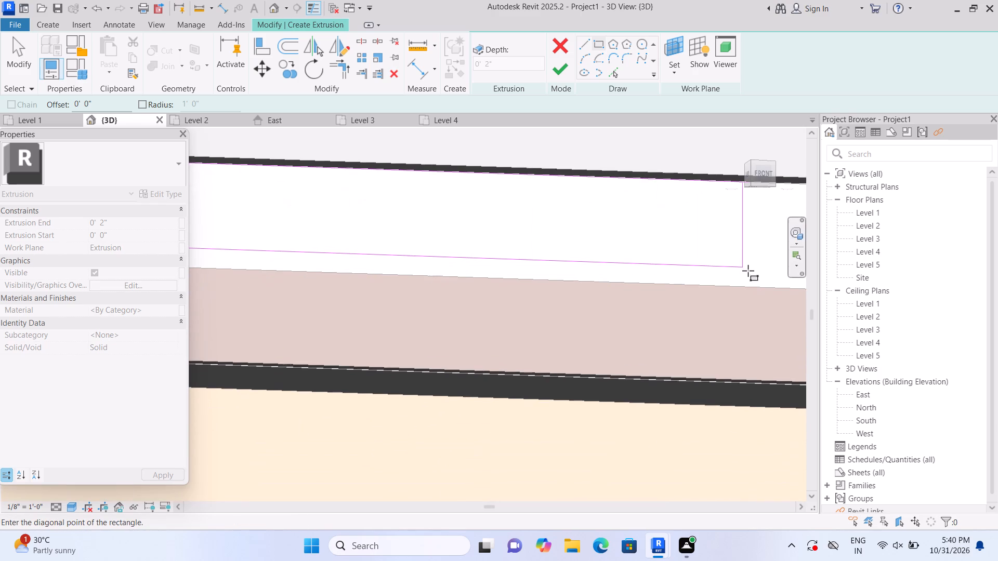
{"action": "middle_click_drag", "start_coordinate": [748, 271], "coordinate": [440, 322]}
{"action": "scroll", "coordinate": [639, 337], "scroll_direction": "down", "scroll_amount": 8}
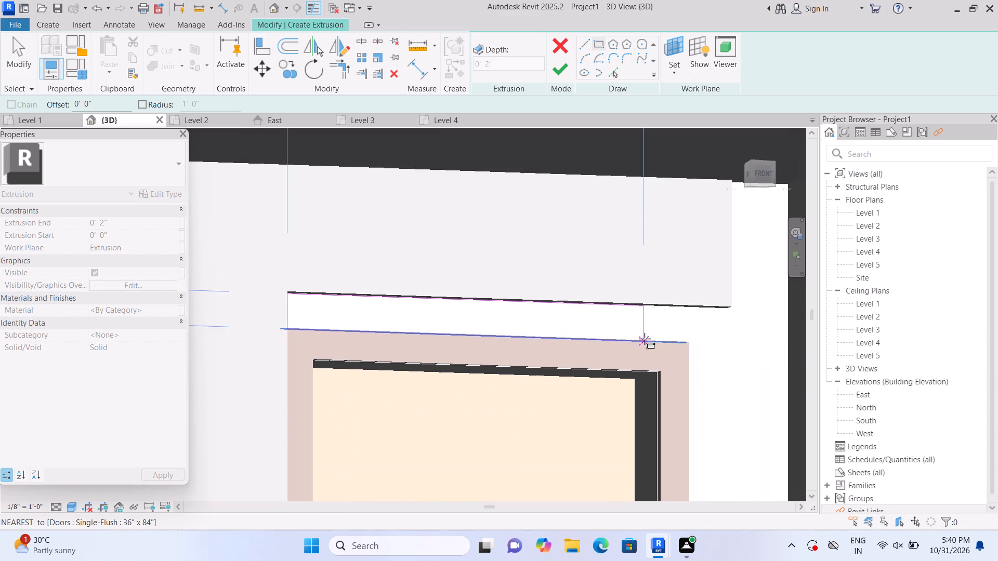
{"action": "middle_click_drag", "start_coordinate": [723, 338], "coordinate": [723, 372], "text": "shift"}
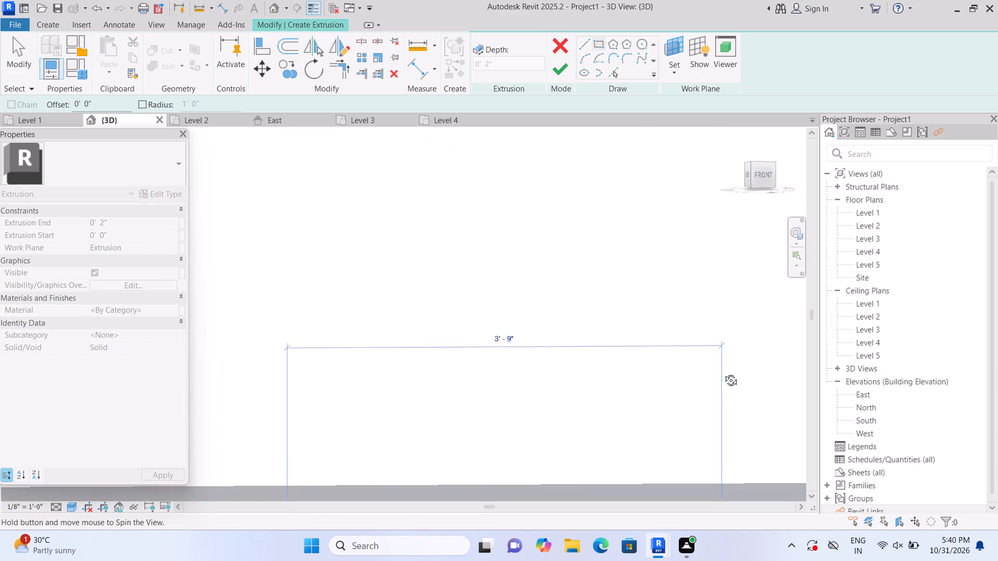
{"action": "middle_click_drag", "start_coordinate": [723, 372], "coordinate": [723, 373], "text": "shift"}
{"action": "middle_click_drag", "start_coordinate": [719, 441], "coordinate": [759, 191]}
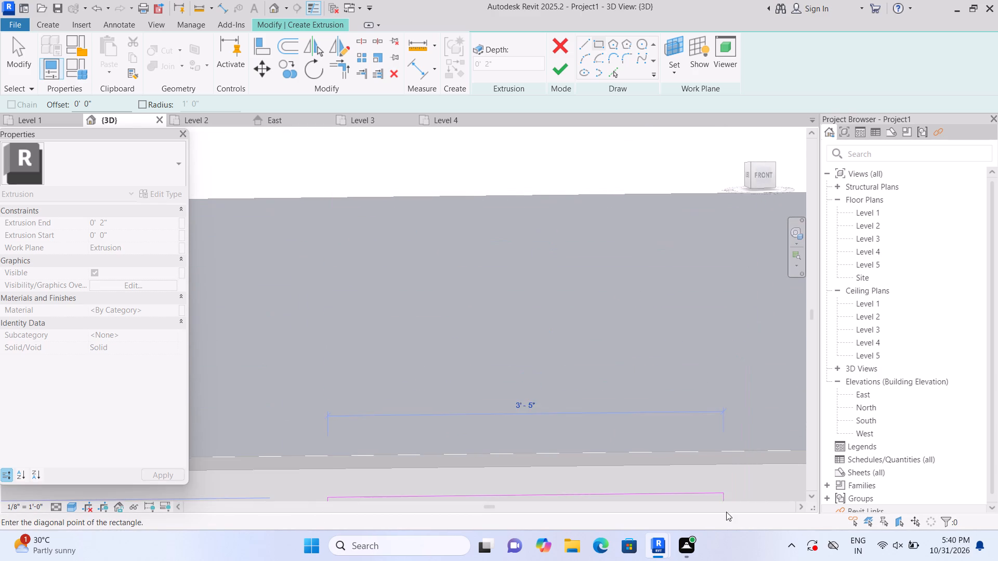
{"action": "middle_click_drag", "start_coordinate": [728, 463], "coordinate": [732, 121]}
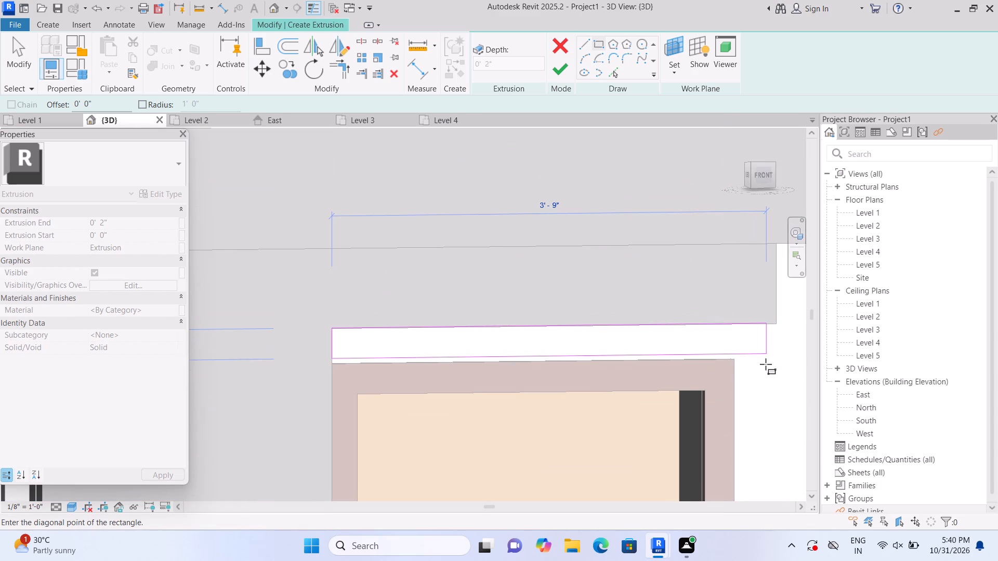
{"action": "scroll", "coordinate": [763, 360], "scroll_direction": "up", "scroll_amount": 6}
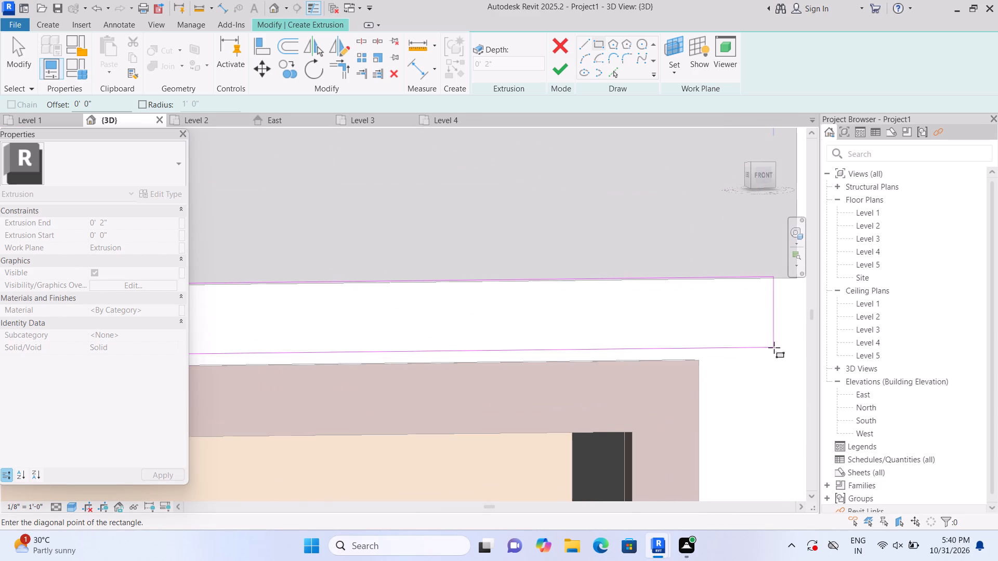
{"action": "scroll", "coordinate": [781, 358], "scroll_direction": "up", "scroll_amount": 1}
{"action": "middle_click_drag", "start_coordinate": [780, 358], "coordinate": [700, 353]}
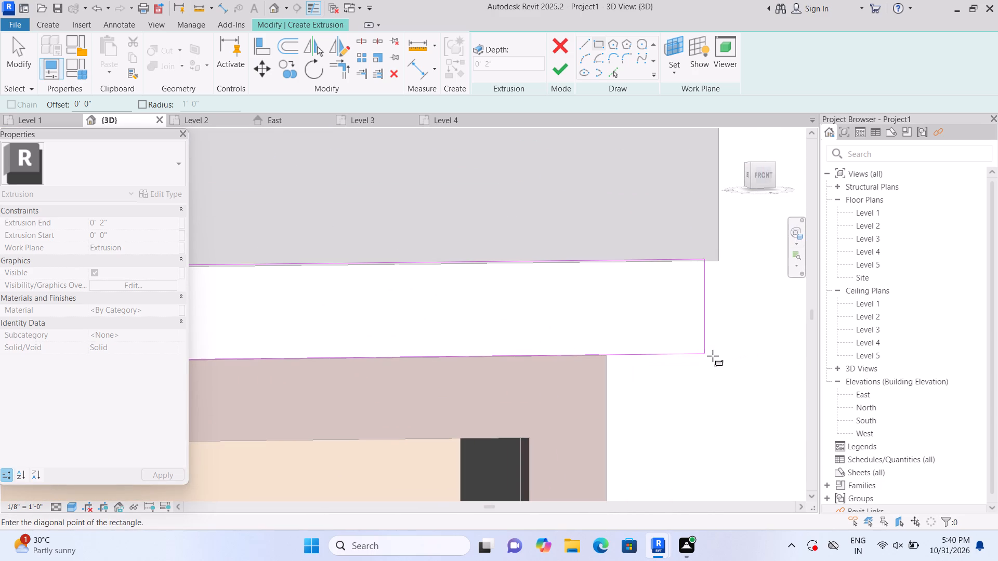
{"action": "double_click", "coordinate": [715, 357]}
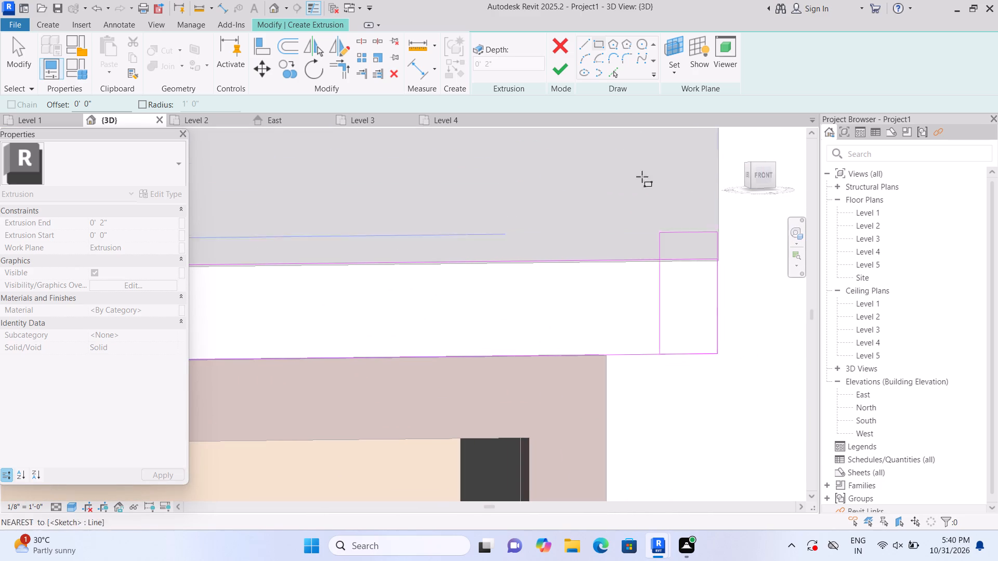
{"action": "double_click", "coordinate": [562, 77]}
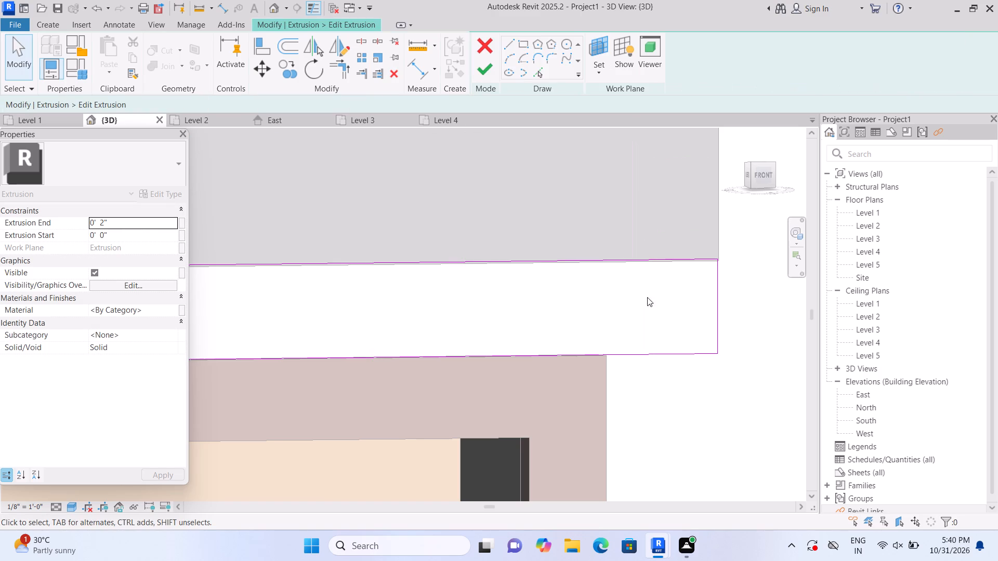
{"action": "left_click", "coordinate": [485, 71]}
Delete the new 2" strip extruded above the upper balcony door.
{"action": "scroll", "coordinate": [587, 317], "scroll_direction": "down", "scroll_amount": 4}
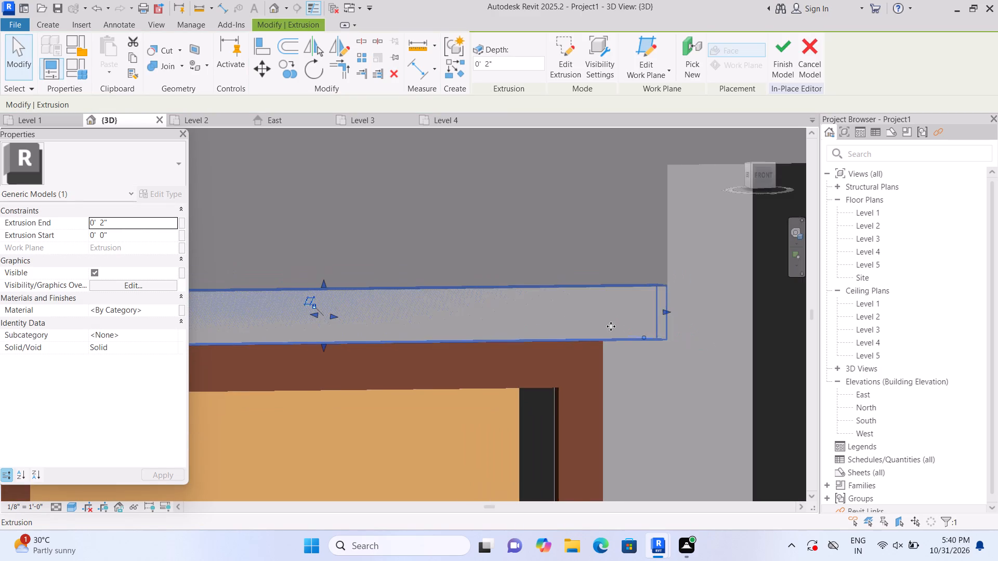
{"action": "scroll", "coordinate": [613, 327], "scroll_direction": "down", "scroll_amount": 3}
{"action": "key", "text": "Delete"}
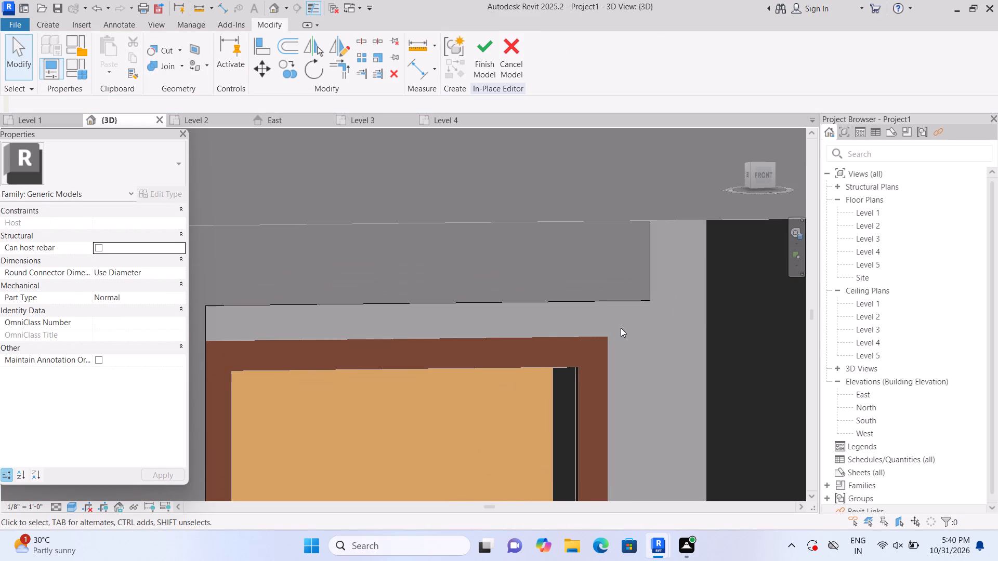
Start another in-place extrusion for the gap above the upper balcony door, working from the straight front view.
{"action": "scroll", "coordinate": [423, 282], "scroll_direction": "down", "scroll_amount": 3}
{"action": "scroll", "coordinate": [509, 295], "scroll_direction": "down", "scroll_amount": 4}
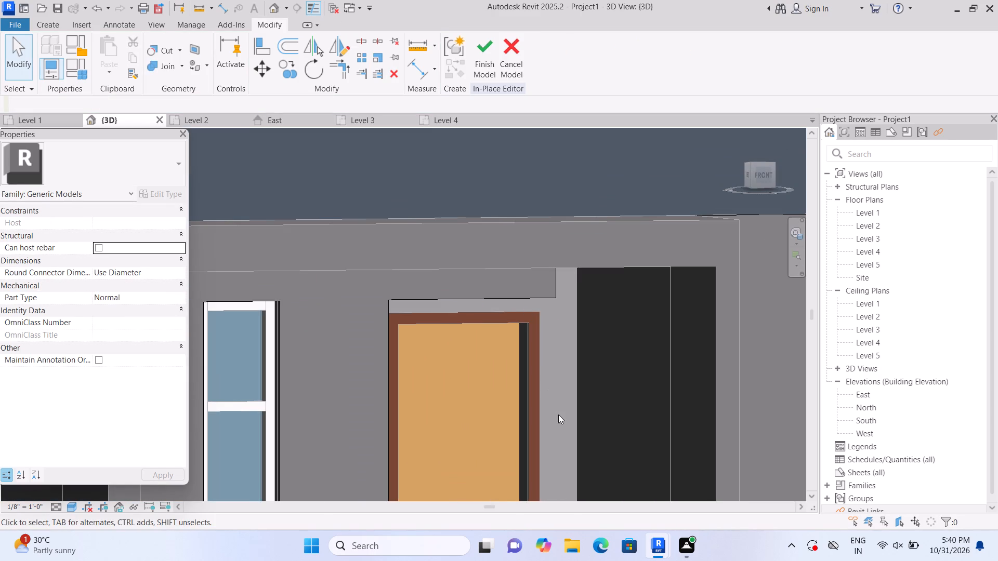
{"action": "scroll", "coordinate": [497, 346], "scroll_direction": "up", "scroll_amount": 3}
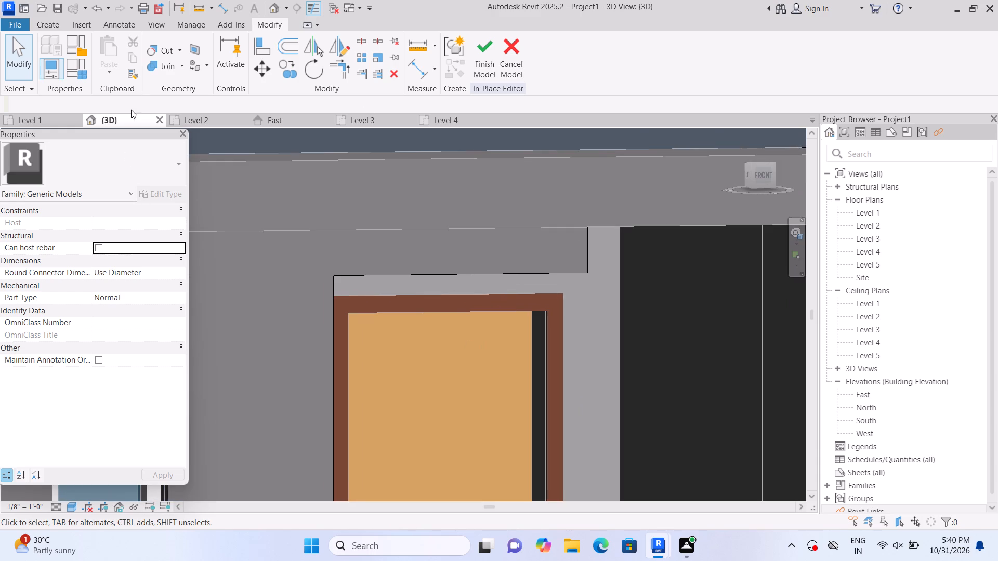
{"action": "left_click", "coordinate": [761, 175]}
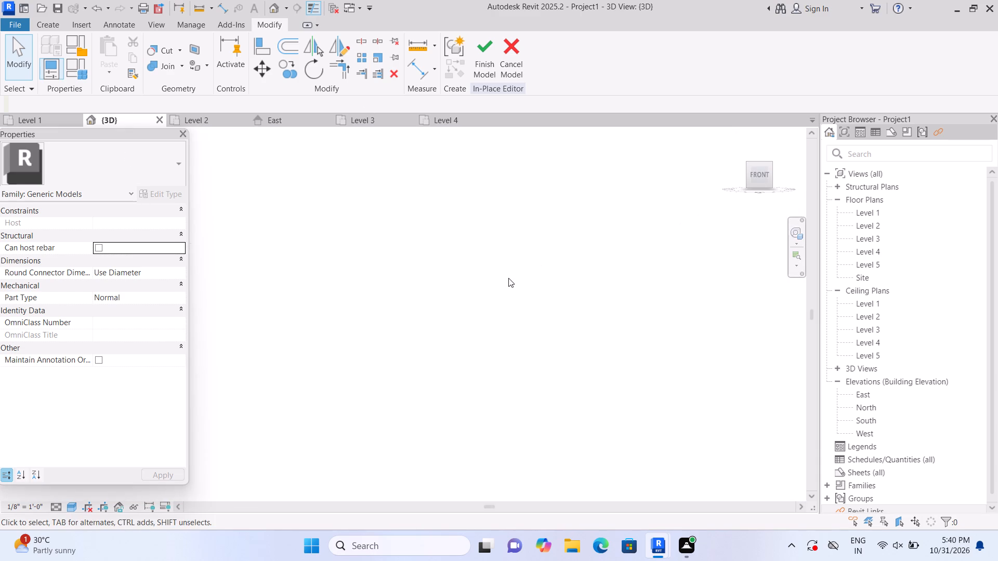
{"action": "scroll", "coordinate": [404, 336], "scroll_direction": "up", "scroll_amount": 19}
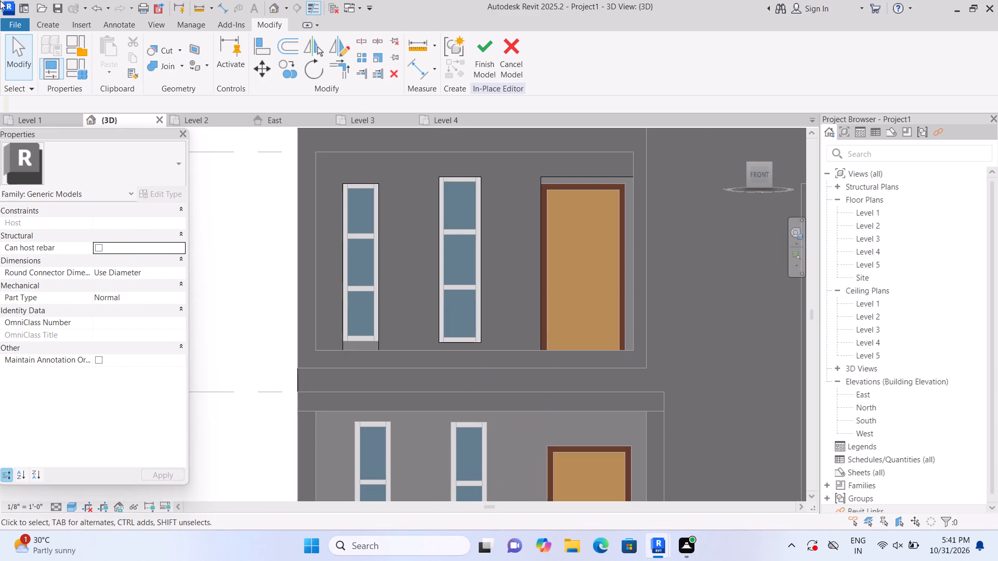
{"action": "left_click", "coordinate": [59, 30]}
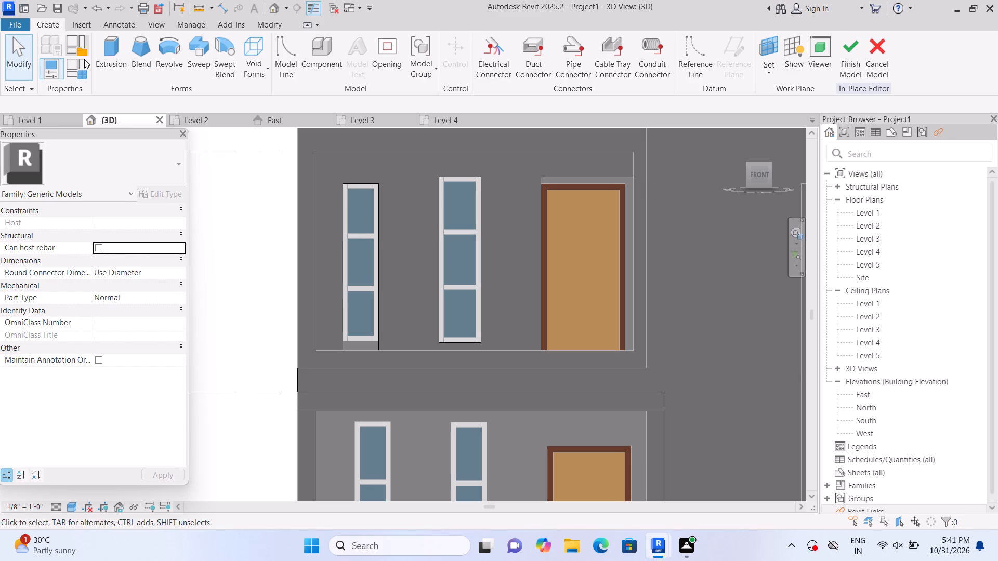
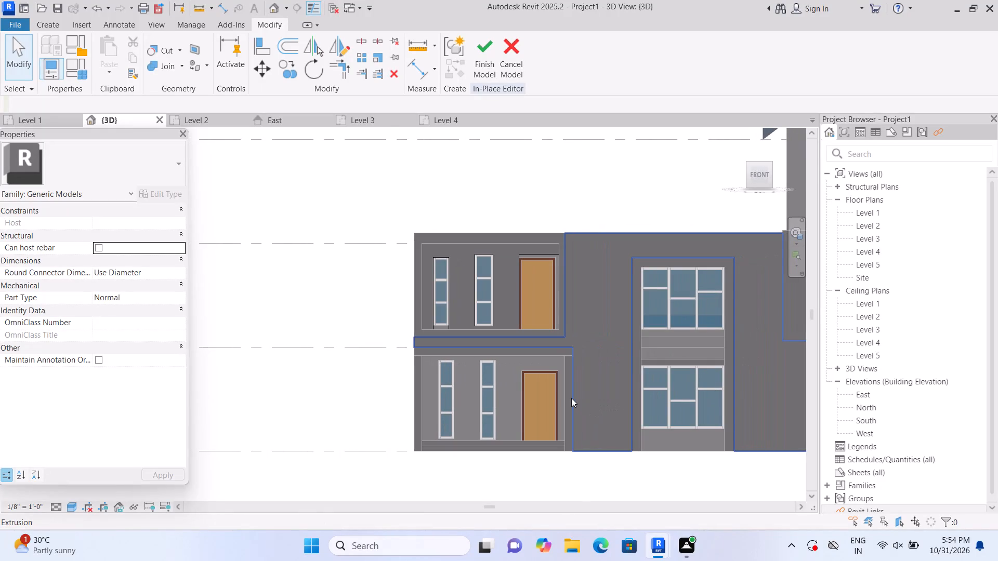
Examine the gap above the upper balcony door and the wall panel around it.
{"action": "scroll", "coordinate": [601, 439], "scroll_direction": "up", "scroll_amount": 1}
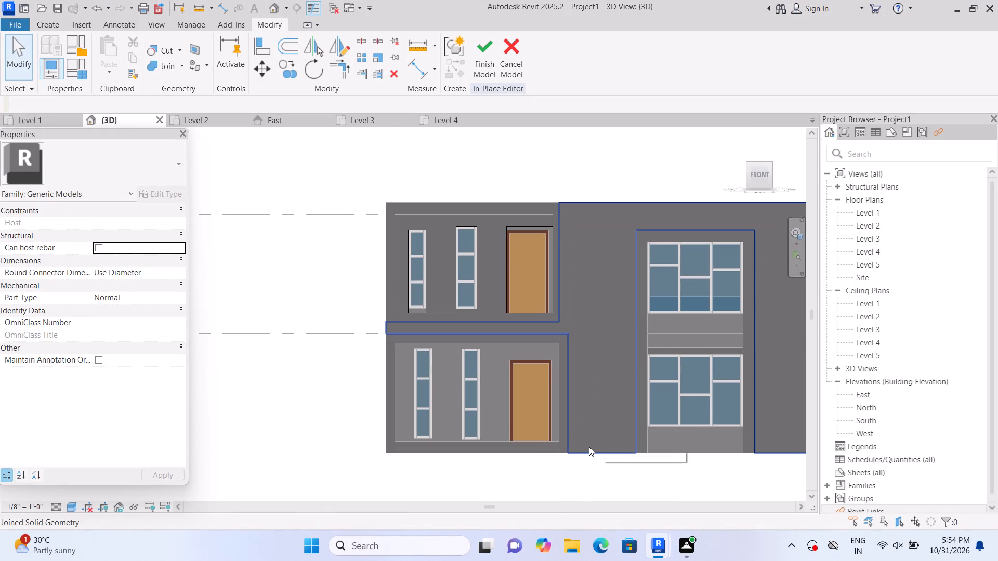
{"action": "middle_click_drag", "start_coordinate": [594, 438], "coordinate": [563, 452]}
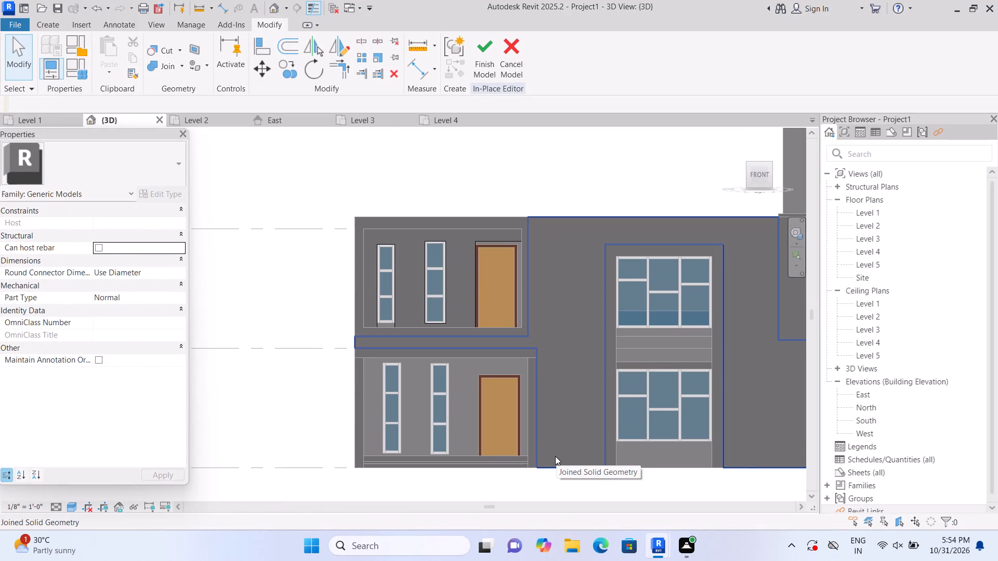
{"action": "scroll", "coordinate": [555, 456], "scroll_direction": "up", "scroll_amount": 2}
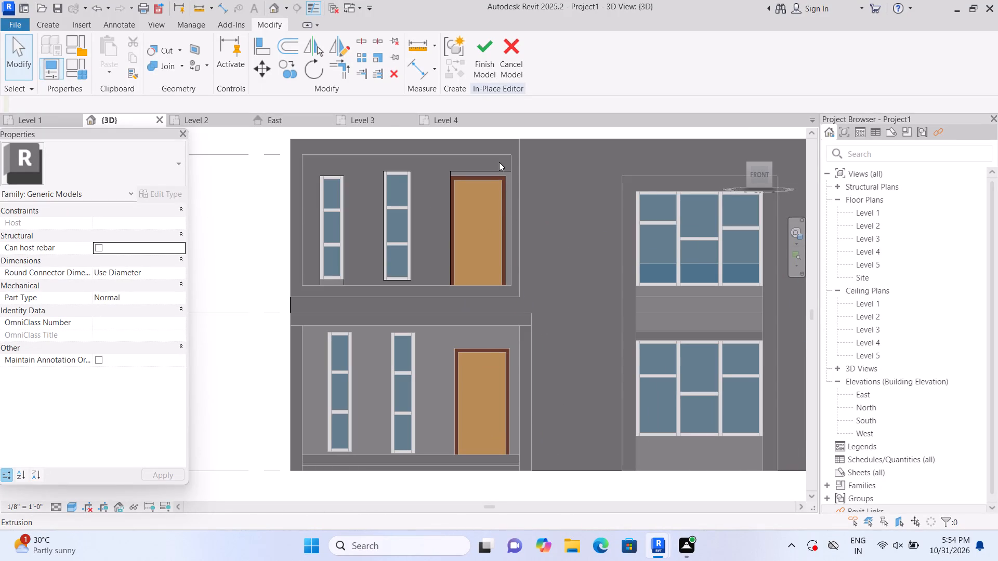
{"action": "scroll", "coordinate": [501, 193], "scroll_direction": "up", "scroll_amount": 4}
{"action": "middle_click_drag", "start_coordinate": [490, 212], "coordinate": [547, 254]}
{"action": "scroll", "coordinate": [549, 253], "scroll_direction": "up", "scroll_amount": 2}
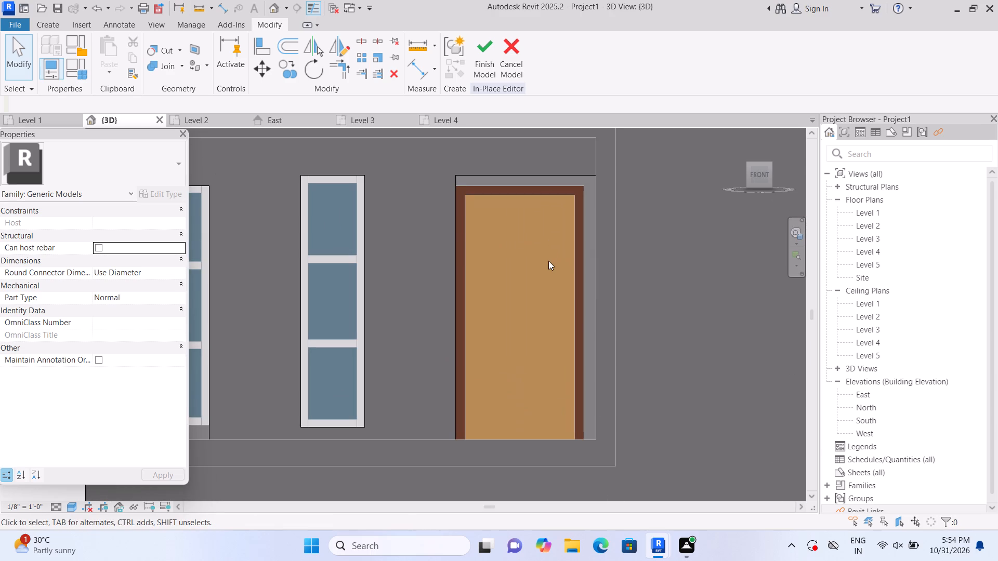
{"action": "middle_click_drag", "start_coordinate": [548, 270], "coordinate": [545, 329]}
{"action": "scroll", "coordinate": [545, 329], "scroll_direction": "up", "scroll_amount": 1}
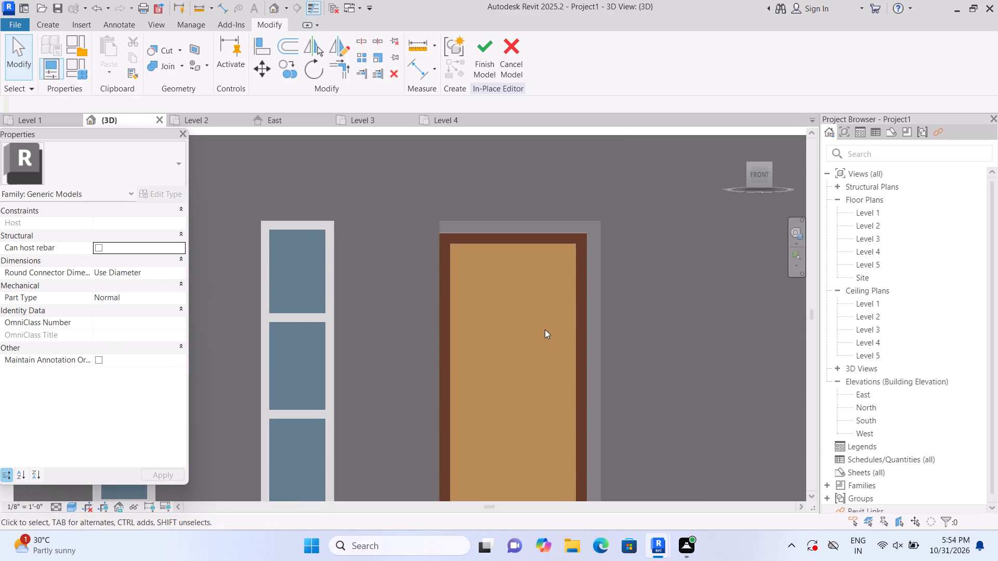
{"action": "scroll", "coordinate": [544, 331], "scroll_direction": "up", "scroll_amount": 1}
{"action": "scroll", "coordinate": [534, 312], "scroll_direction": "down", "scroll_amount": 13}
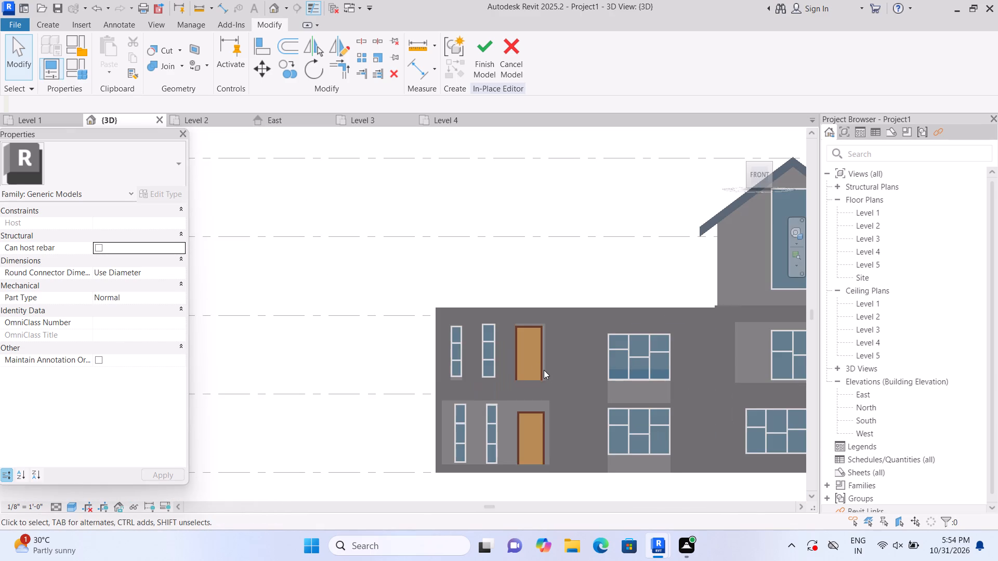
{"action": "middle_click_drag", "start_coordinate": [569, 388], "coordinate": [563, 373]}
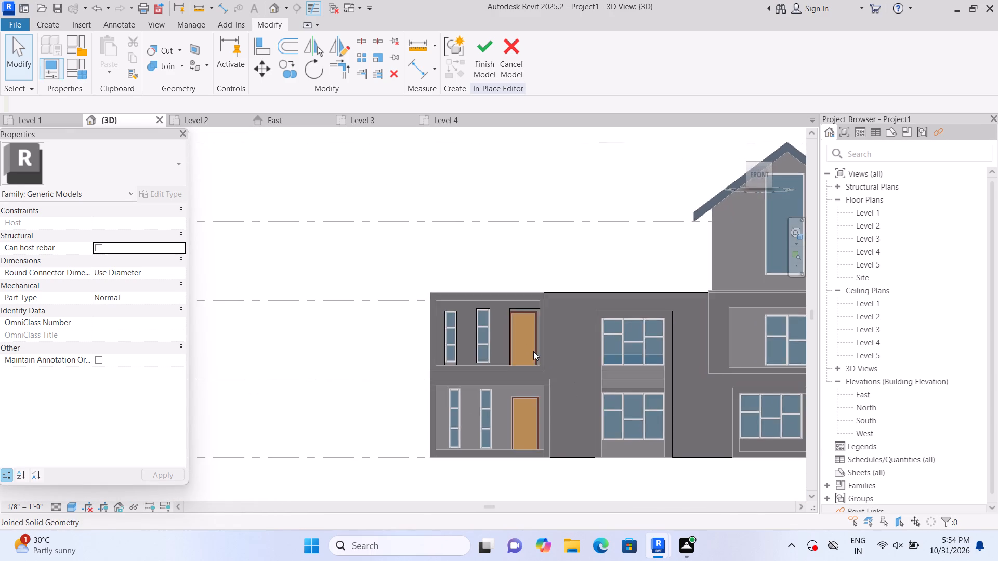
{"action": "scroll", "coordinate": [533, 351], "scroll_direction": "up", "scroll_amount": 7}
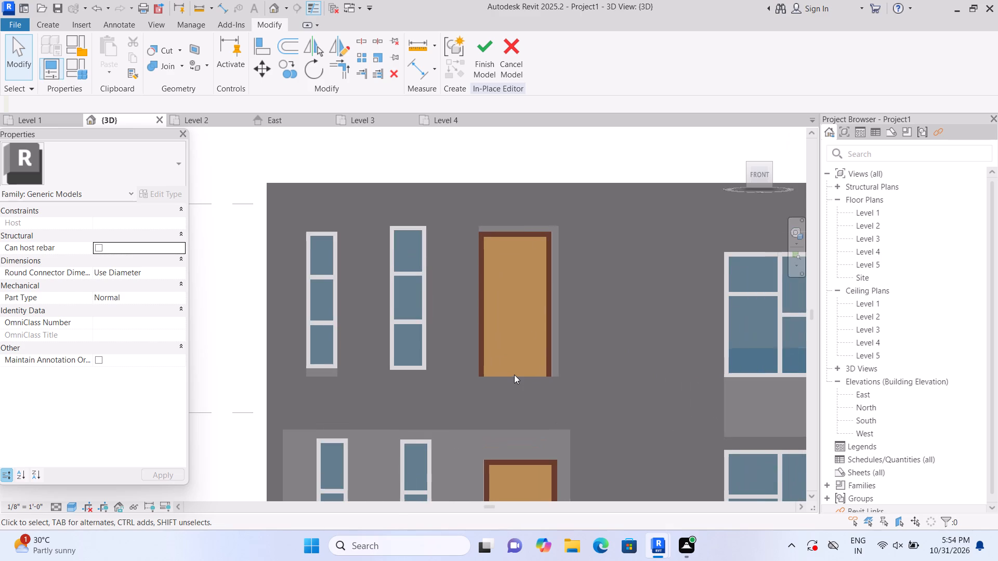
{"action": "scroll", "coordinate": [515, 375], "scroll_direction": "up", "scroll_amount": 1}
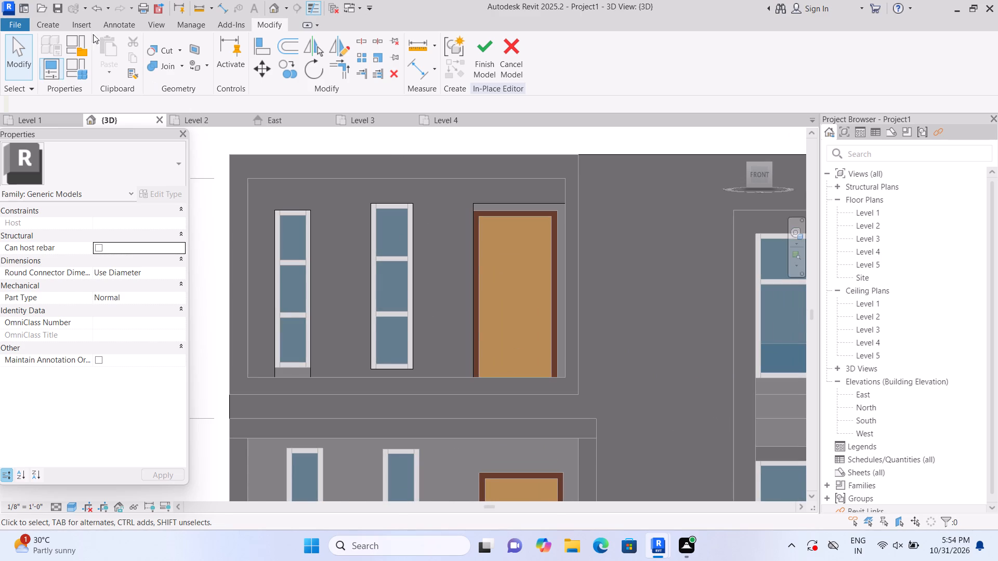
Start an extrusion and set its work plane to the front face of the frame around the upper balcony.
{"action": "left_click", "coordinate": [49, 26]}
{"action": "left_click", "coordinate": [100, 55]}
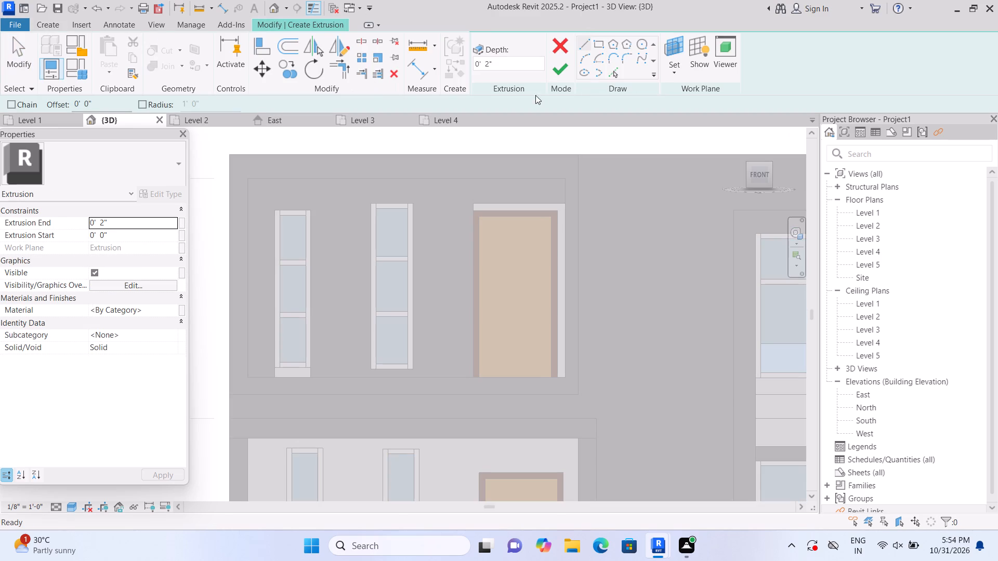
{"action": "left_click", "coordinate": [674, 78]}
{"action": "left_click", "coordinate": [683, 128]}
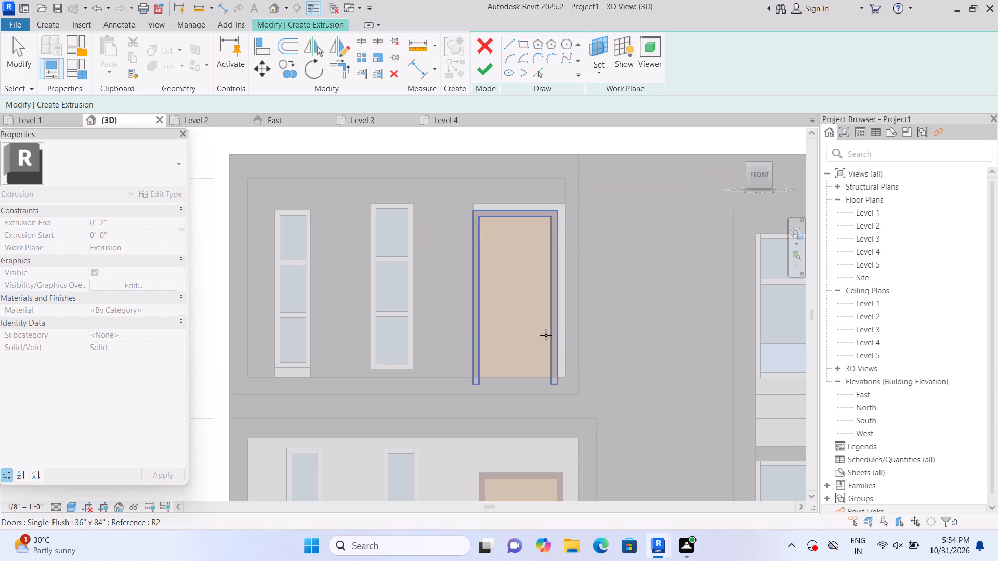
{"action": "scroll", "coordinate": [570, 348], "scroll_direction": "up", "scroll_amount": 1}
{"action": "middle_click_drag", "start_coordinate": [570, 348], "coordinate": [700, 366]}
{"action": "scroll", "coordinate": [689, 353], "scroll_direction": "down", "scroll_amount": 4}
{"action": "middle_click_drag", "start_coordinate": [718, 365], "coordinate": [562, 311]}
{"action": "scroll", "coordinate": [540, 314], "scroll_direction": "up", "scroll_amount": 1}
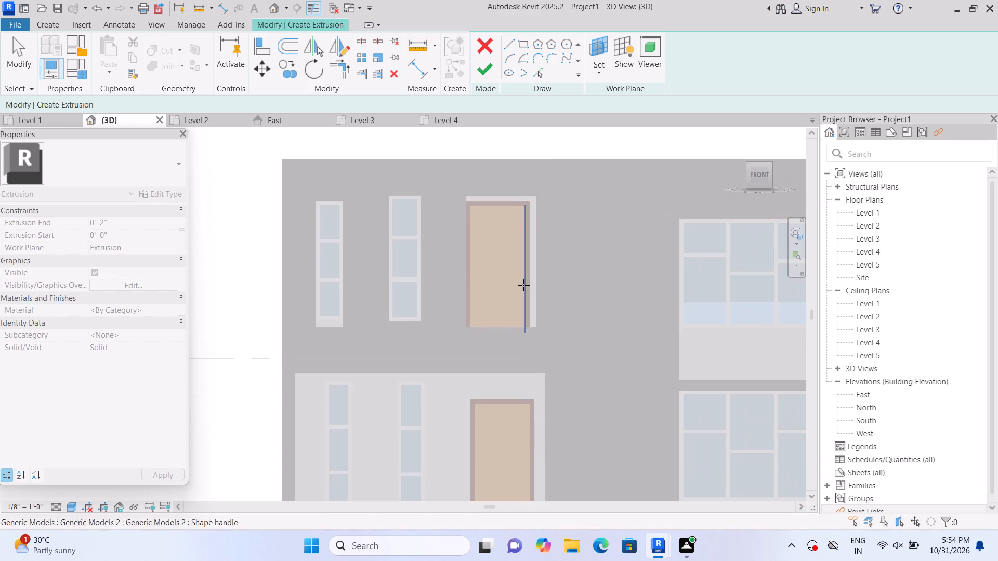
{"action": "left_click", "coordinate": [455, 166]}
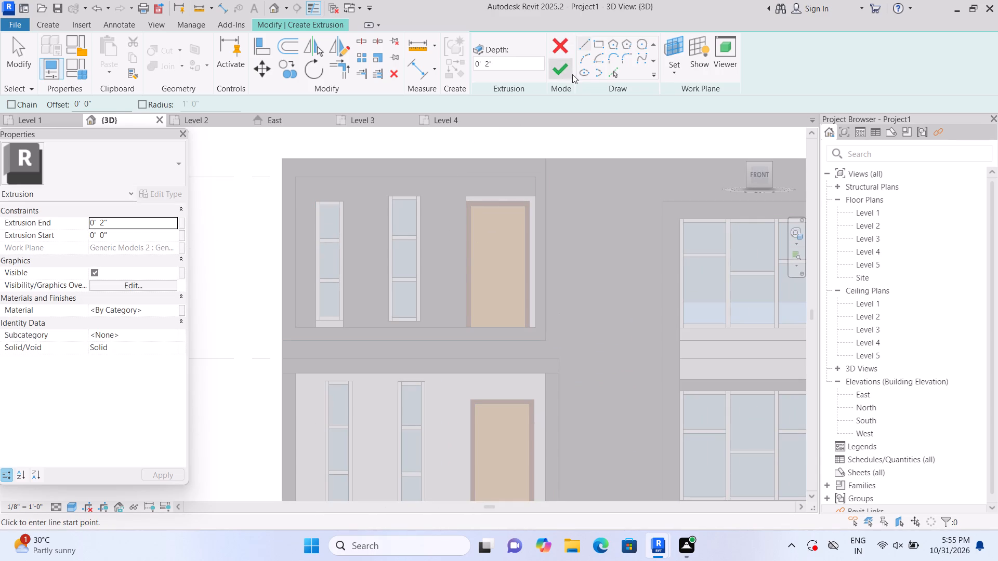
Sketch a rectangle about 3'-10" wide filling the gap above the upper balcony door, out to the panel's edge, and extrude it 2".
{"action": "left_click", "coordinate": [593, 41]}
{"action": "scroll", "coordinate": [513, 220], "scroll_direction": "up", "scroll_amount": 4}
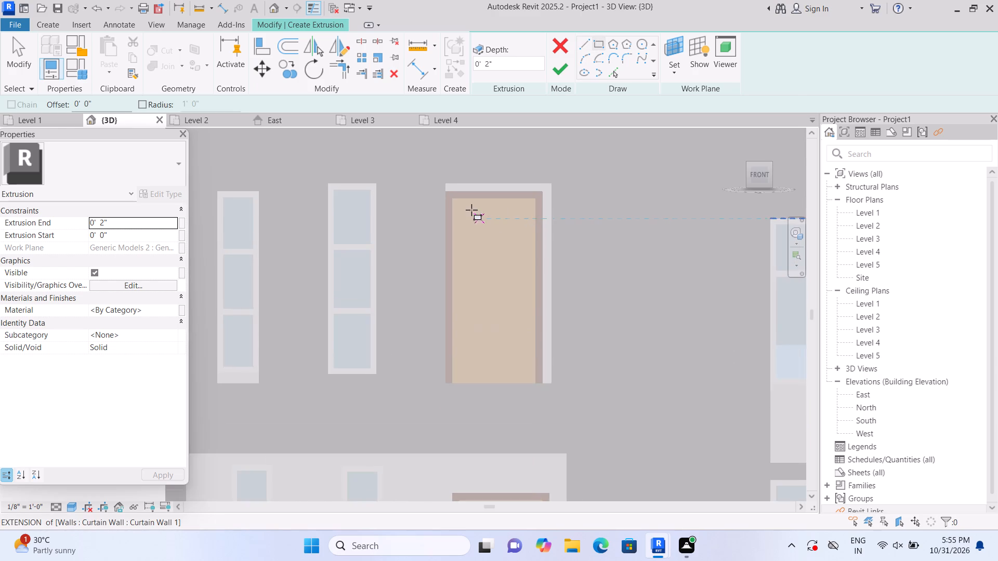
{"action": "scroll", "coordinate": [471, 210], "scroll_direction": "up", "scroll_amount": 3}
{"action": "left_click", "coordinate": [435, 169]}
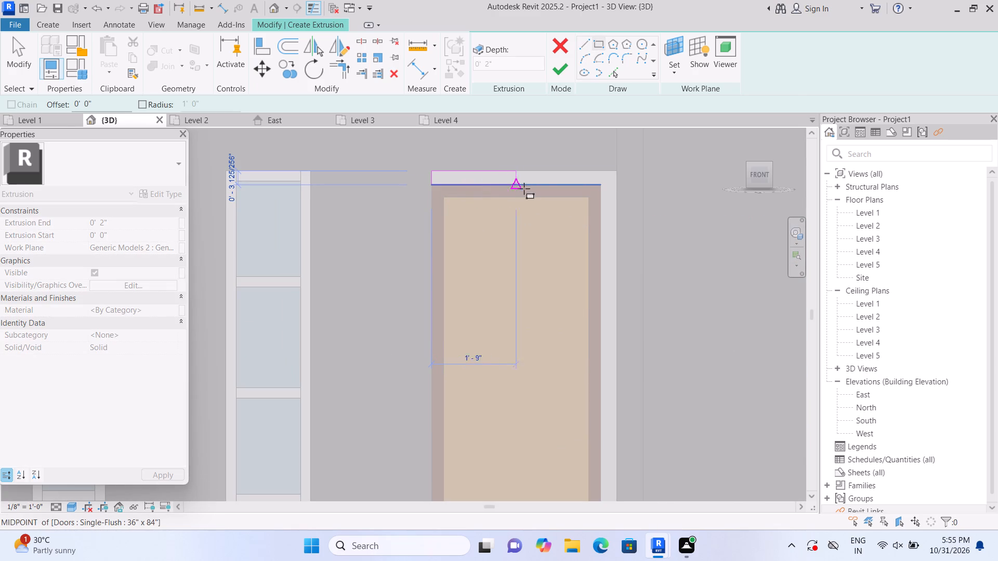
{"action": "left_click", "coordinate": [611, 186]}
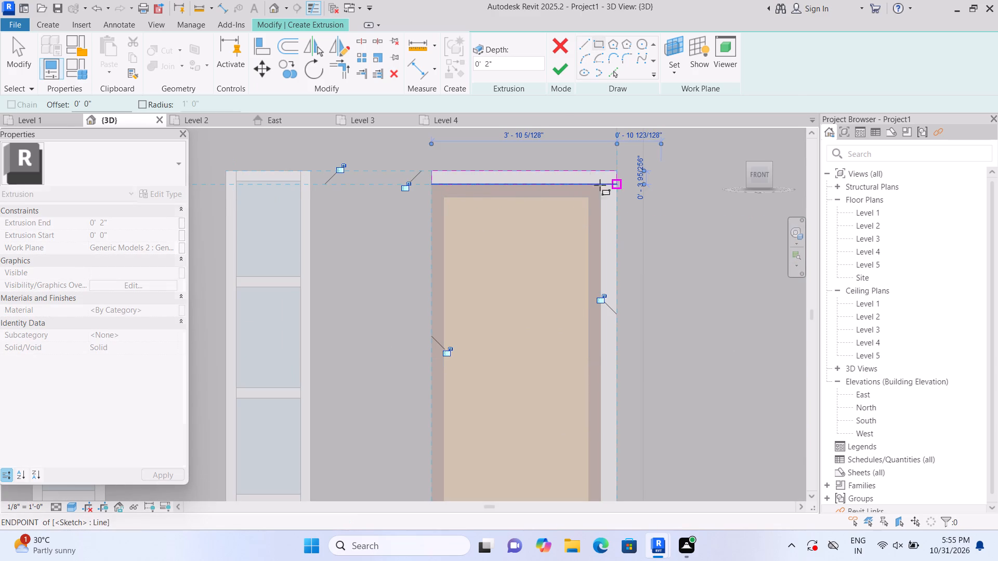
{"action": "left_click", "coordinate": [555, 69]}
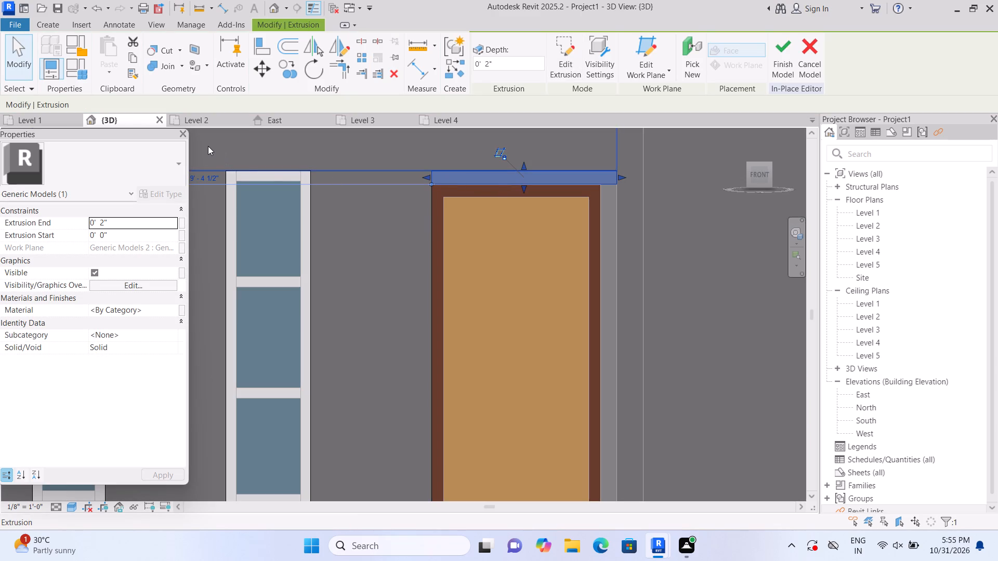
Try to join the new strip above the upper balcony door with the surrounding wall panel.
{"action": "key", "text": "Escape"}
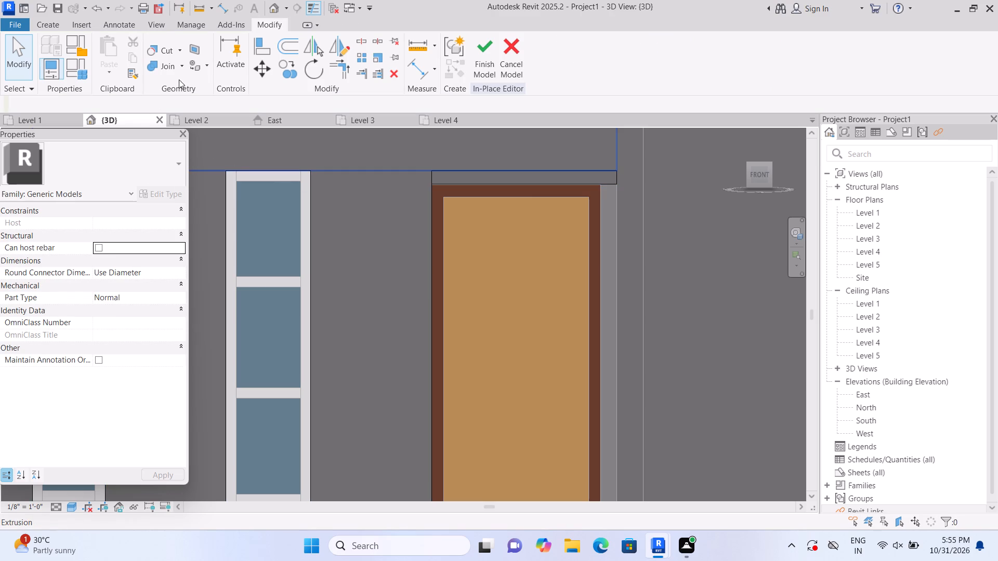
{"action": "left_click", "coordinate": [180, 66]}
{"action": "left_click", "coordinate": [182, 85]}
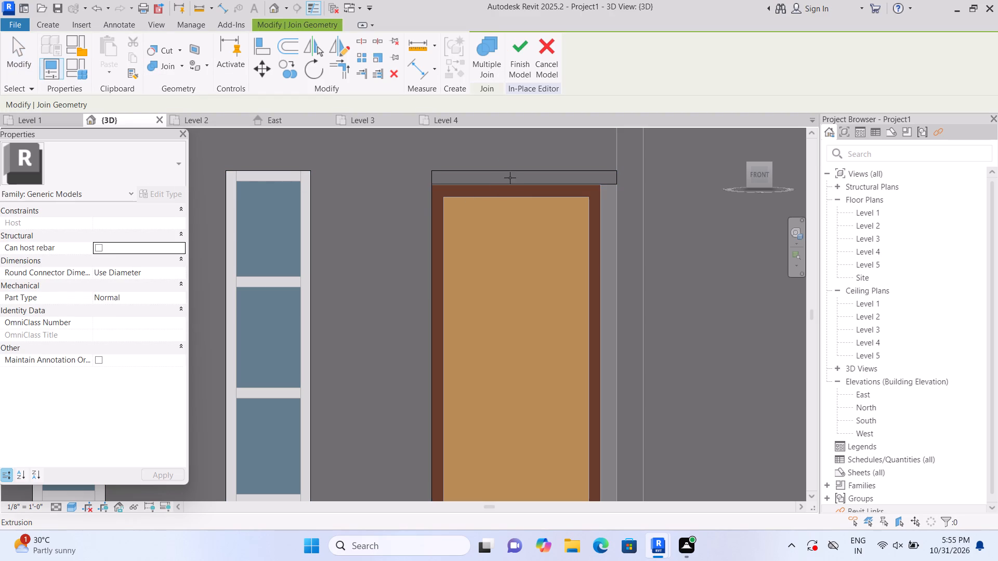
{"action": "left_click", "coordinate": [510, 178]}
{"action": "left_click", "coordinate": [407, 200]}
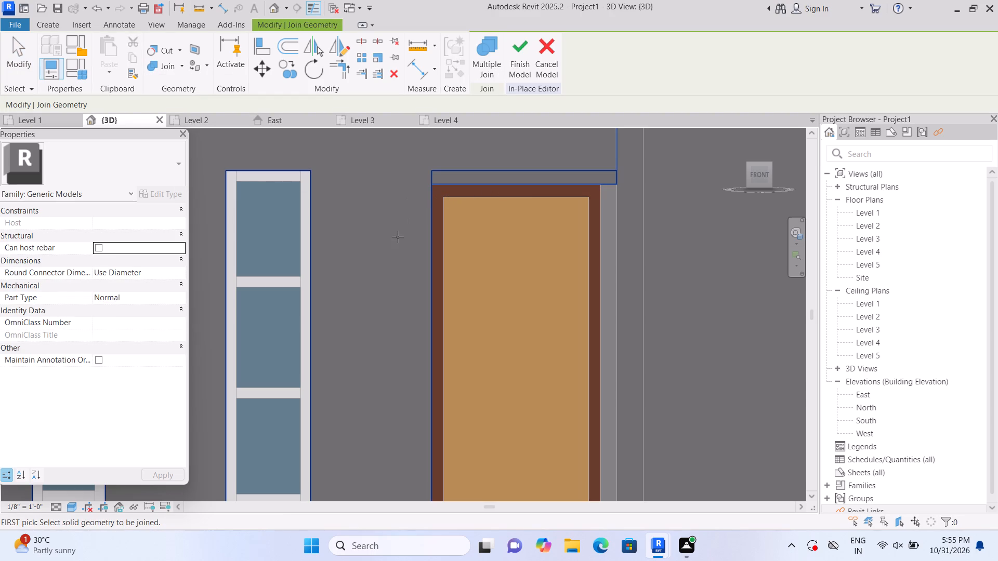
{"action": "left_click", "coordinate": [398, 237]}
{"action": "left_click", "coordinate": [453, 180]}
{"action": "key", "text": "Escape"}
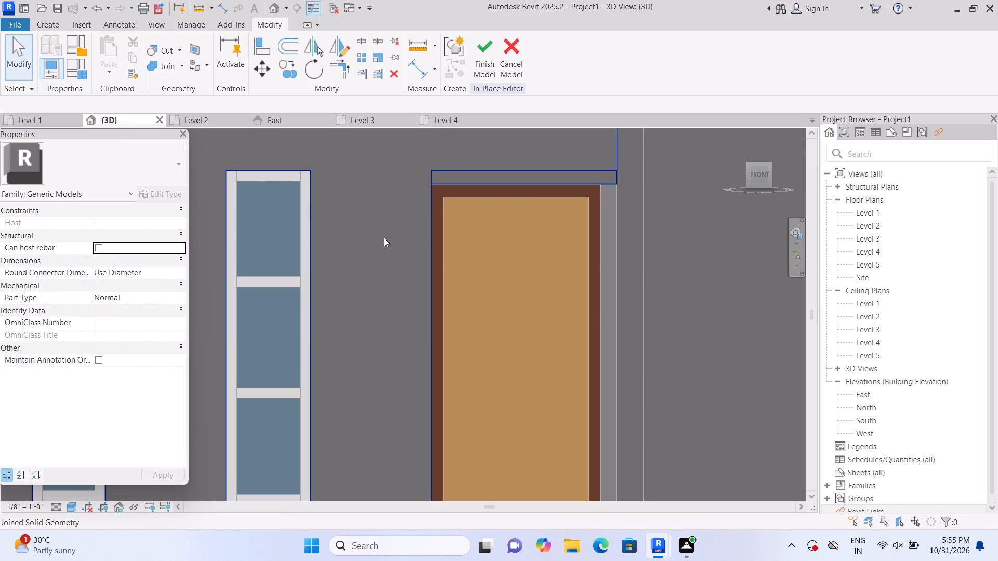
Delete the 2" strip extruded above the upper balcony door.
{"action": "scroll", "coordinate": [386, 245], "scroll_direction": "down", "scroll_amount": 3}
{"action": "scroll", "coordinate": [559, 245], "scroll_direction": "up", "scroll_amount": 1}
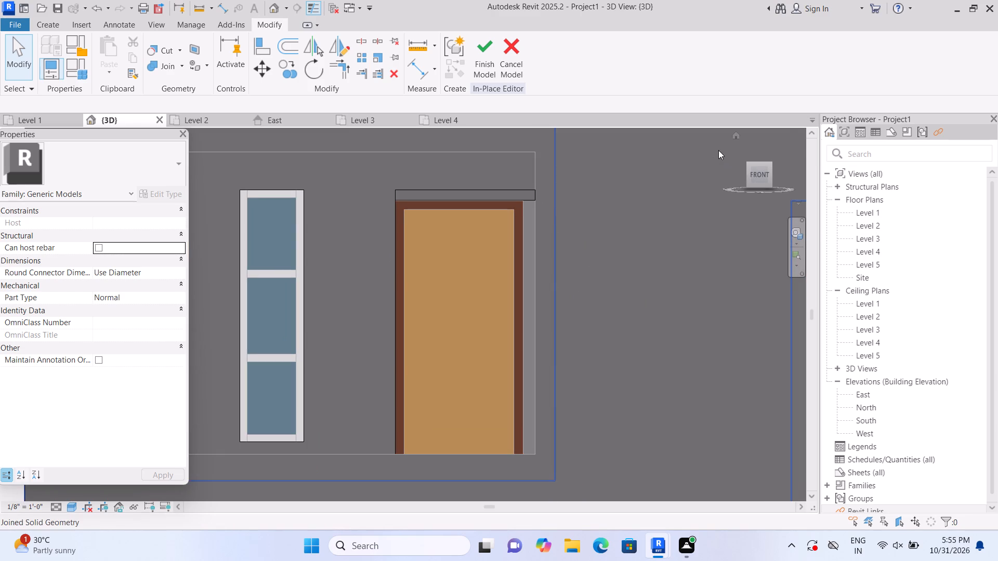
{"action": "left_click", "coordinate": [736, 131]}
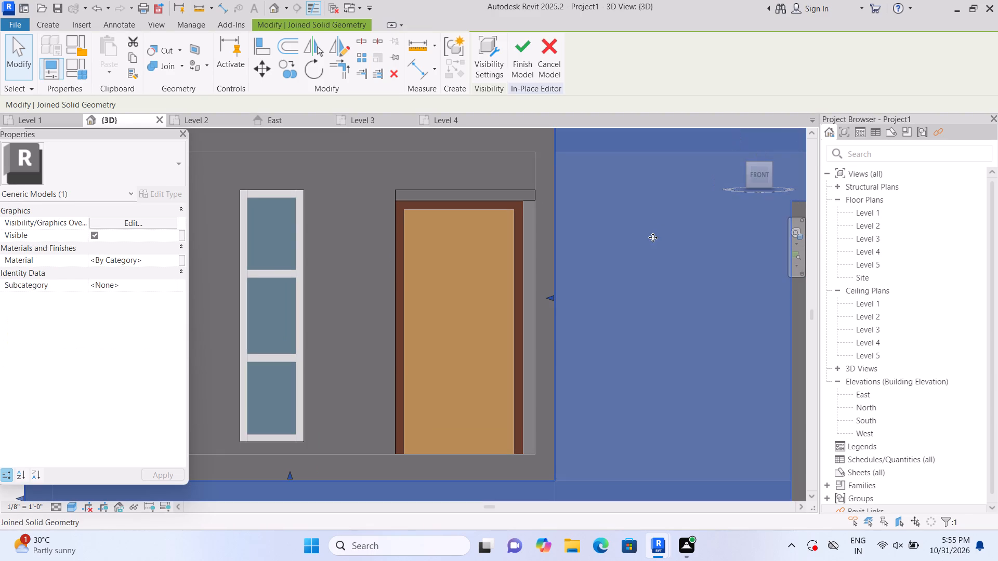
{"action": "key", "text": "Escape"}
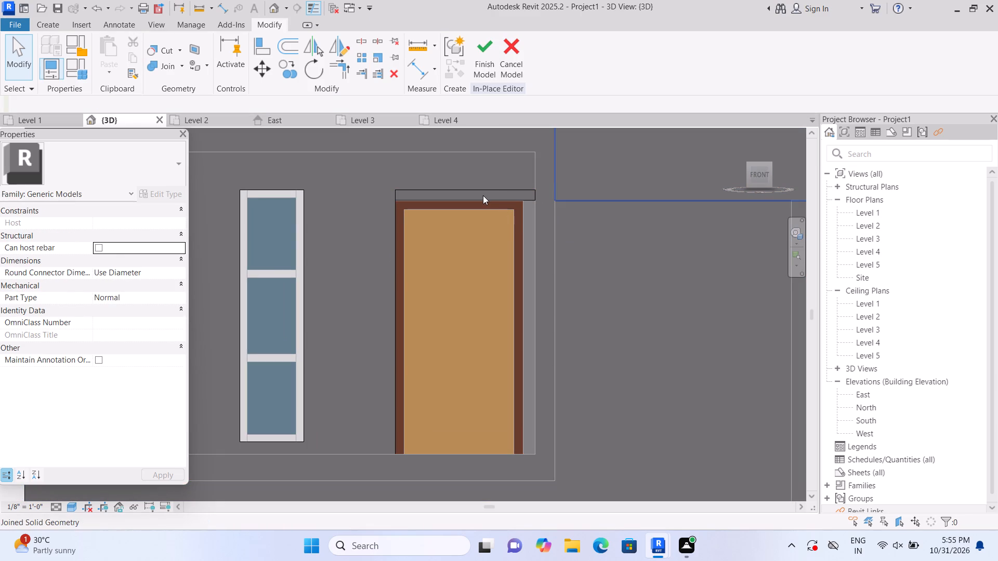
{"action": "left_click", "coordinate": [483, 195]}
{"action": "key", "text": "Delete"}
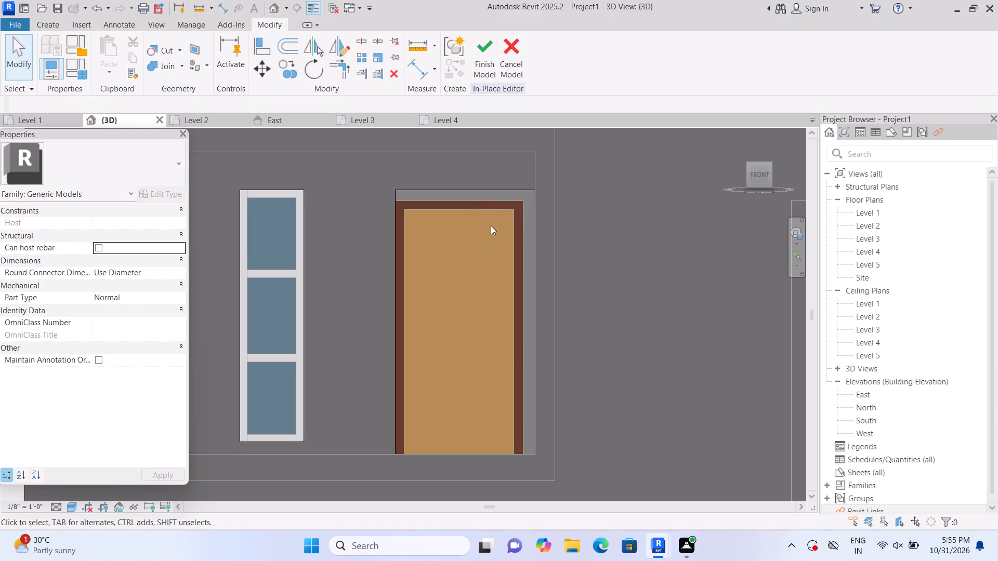
Start a new extrusion in the in-place model for the gap around the upper balcony door.
{"action": "left_click", "coordinate": [63, 20]}
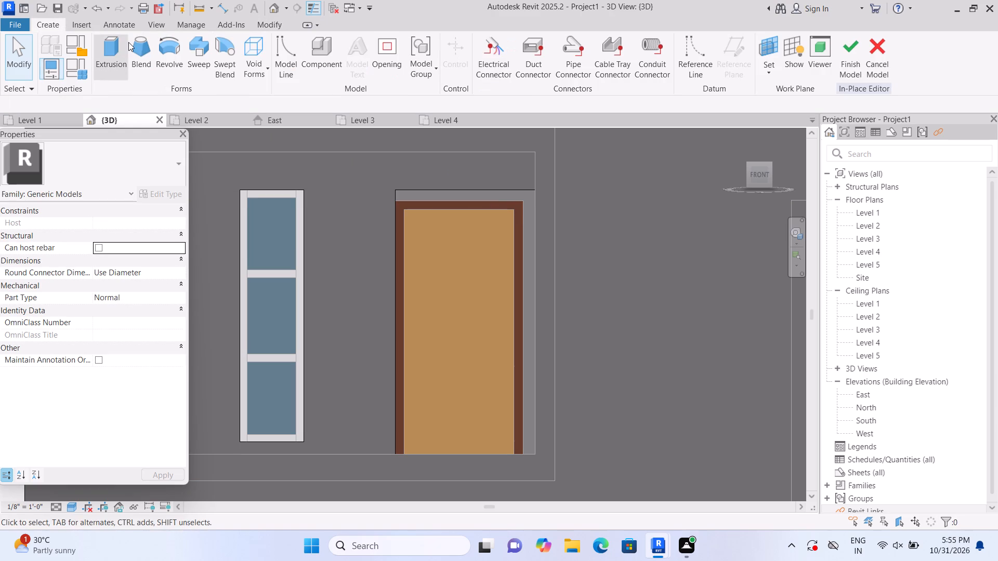
{"action": "left_click", "coordinate": [121, 44]}
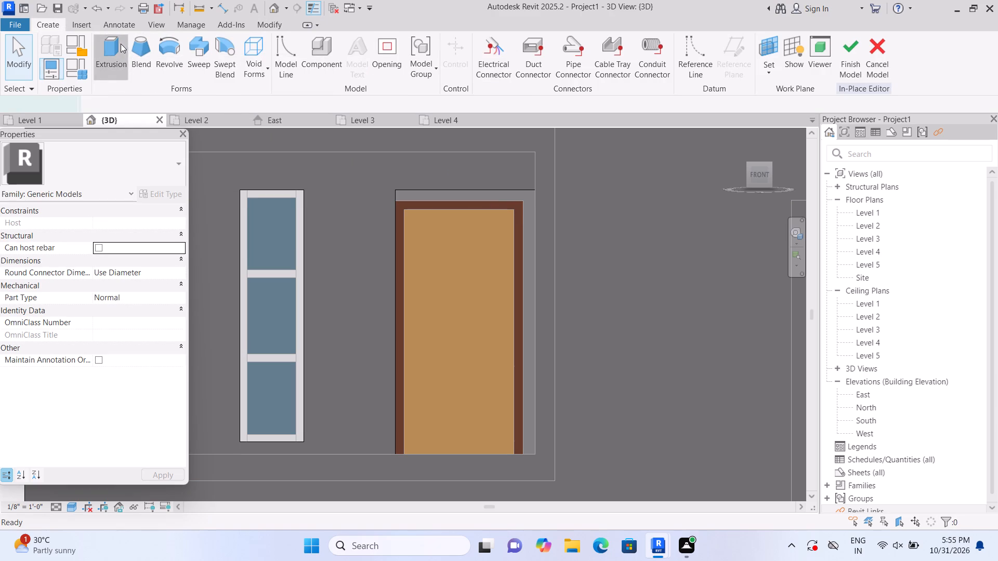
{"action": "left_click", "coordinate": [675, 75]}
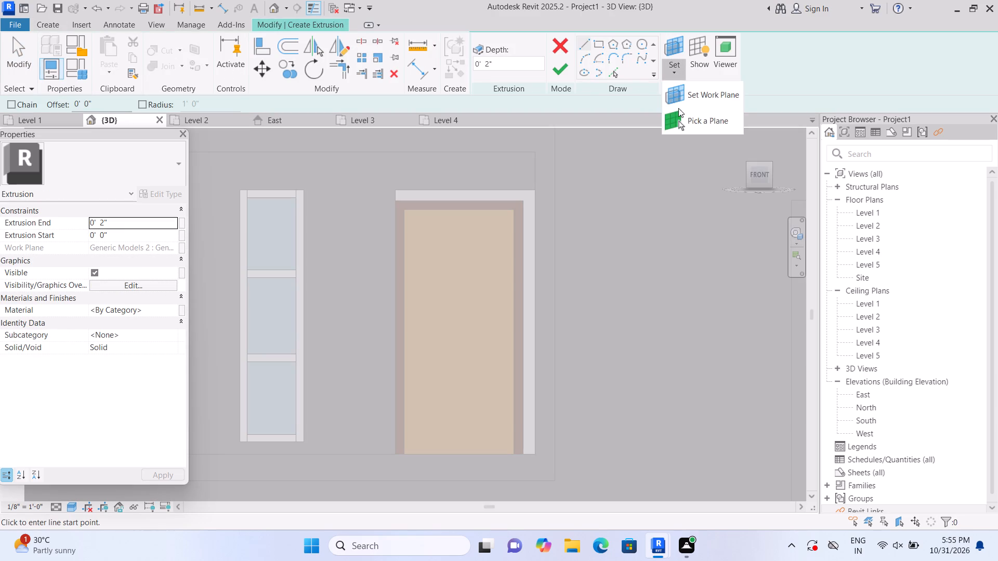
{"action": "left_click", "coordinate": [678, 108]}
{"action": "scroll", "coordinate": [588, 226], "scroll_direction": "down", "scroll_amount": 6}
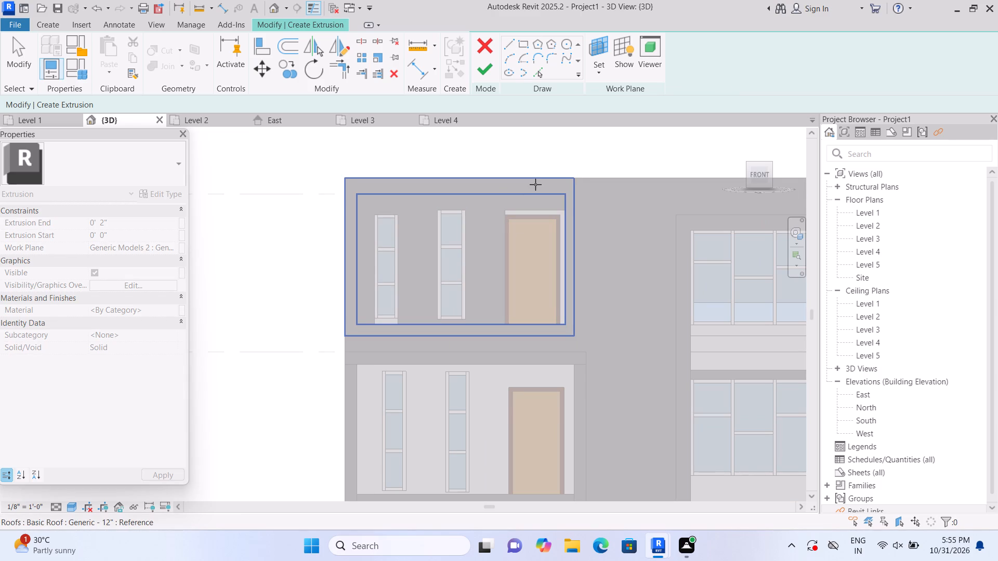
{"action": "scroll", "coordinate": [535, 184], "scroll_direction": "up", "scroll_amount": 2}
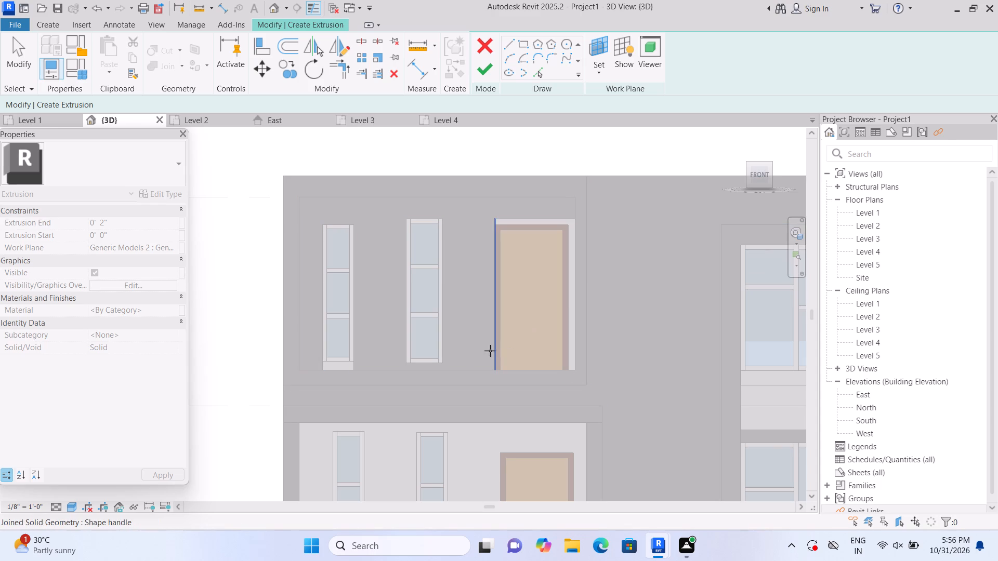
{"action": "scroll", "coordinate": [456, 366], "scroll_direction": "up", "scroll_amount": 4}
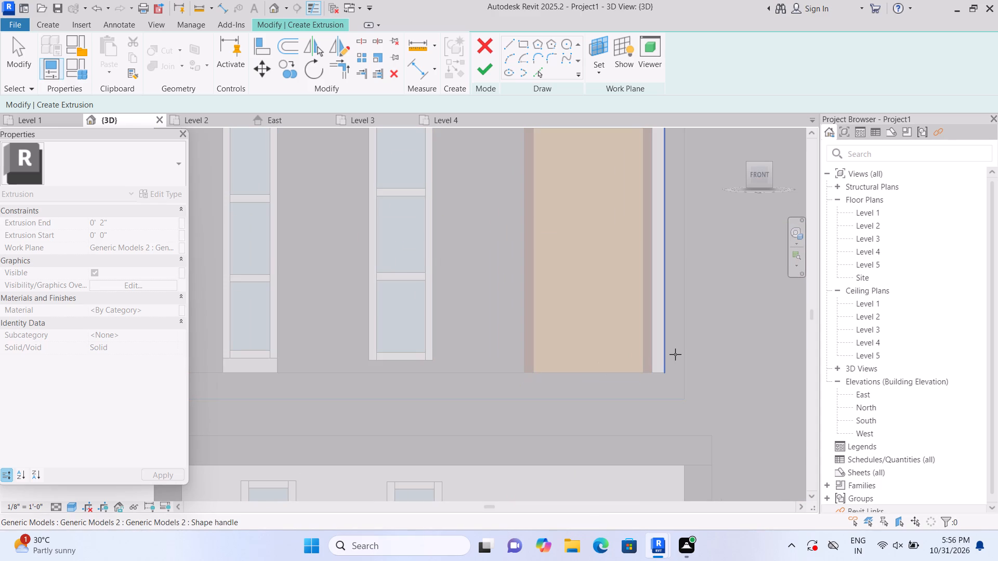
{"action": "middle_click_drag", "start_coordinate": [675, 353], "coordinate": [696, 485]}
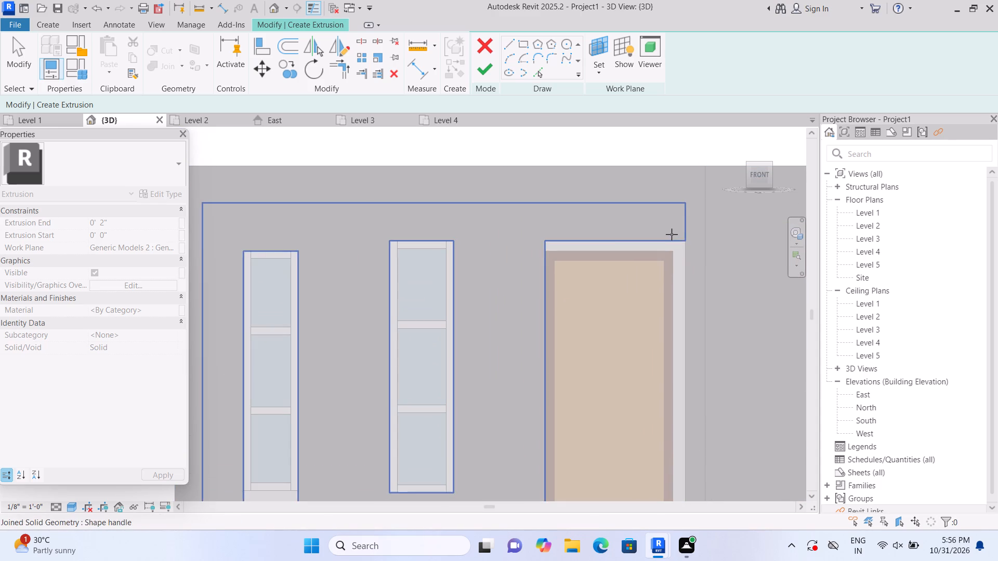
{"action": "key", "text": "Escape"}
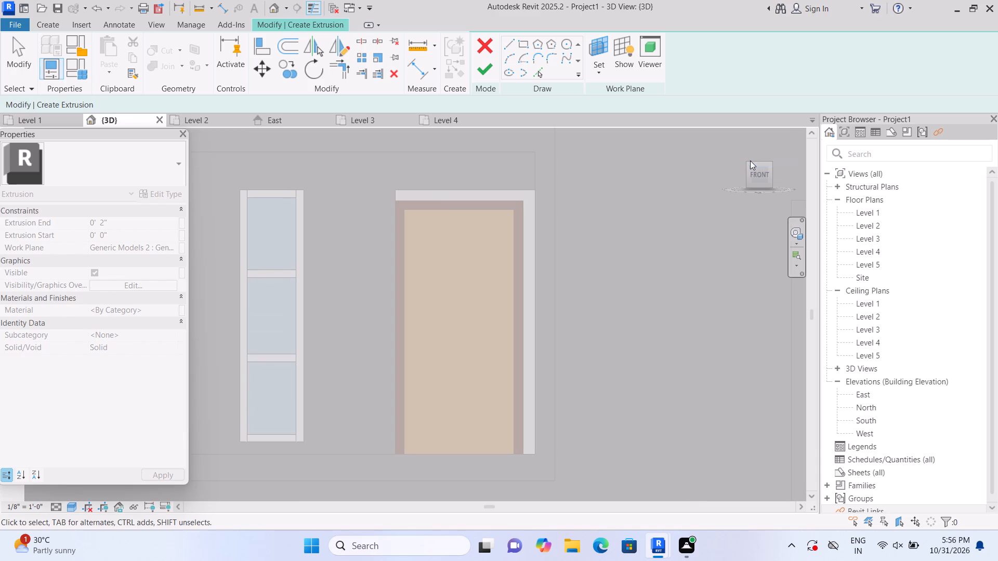
Pick the face of the frame around the upper balcony, beside the door, as the extrusion's work plane.
{"action": "scroll", "coordinate": [752, 156], "scroll_direction": "down", "scroll_amount": 2}
{"action": "left_click", "coordinate": [736, 135]}
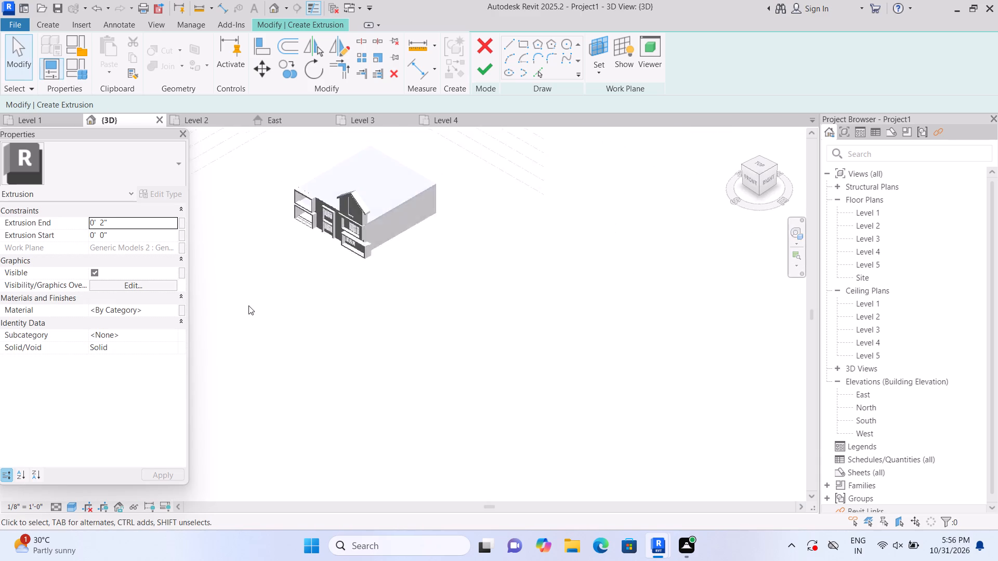
{"action": "scroll", "coordinate": [250, 305], "scroll_direction": "up", "scroll_amount": 3}
{"action": "scroll", "coordinate": [310, 372], "scroll_direction": "up", "scroll_amount": 5}
{"action": "scroll", "coordinate": [335, 378], "scroll_direction": "down", "scroll_amount": 2}
{"action": "scroll", "coordinate": [339, 384], "scroll_direction": "up", "scroll_amount": 10}
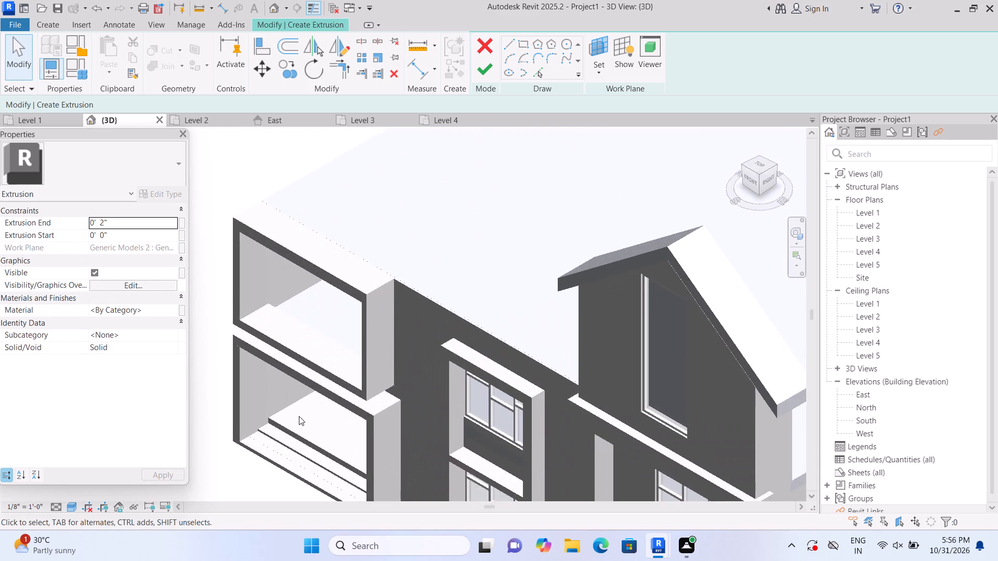
{"action": "middle_click_drag", "start_coordinate": [258, 439], "coordinate": [330, 391], "text": "shift"}
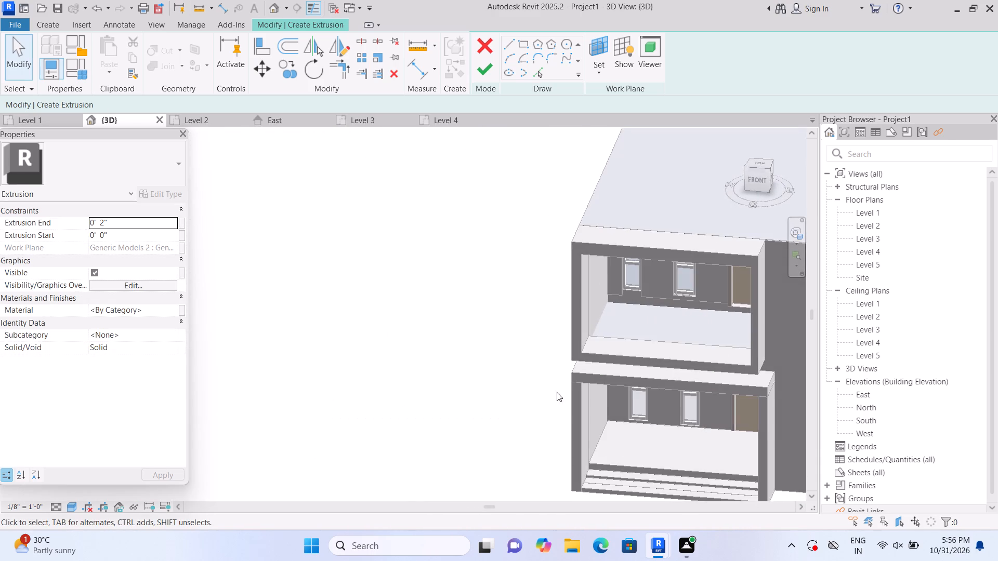
{"action": "scroll", "coordinate": [620, 362], "scroll_direction": "up", "scroll_amount": 1}
{"action": "middle_click_drag", "start_coordinate": [620, 366], "coordinate": [625, 303], "text": "shift"}
{"action": "middle_click_drag", "start_coordinate": [659, 217], "coordinate": [434, 377]}
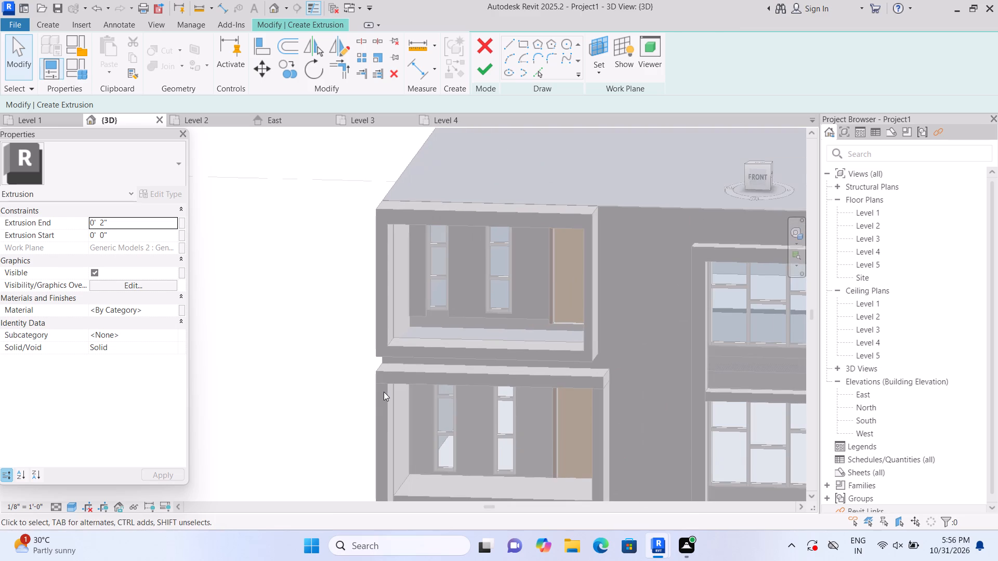
{"action": "scroll", "coordinate": [385, 423], "scroll_direction": "up", "scroll_amount": 1, "text": "shift"}
{"action": "middle_click_drag", "start_coordinate": [387, 424], "coordinate": [402, 364], "text": "shift"}
{"action": "middle_click_drag", "start_coordinate": [491, 285], "coordinate": [472, 367]}
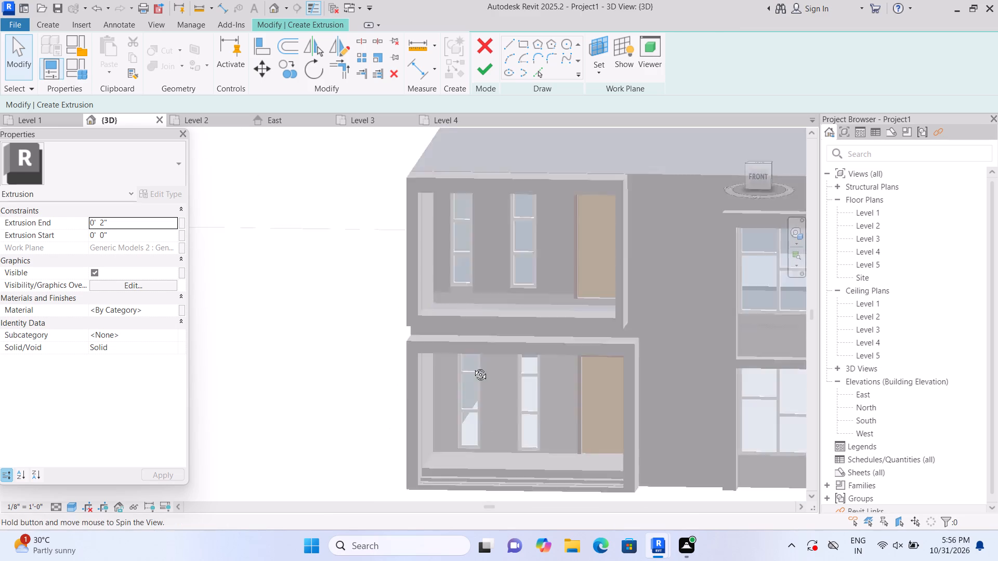
{"action": "middle_click_drag", "start_coordinate": [472, 367], "coordinate": [465, 405]}
{"action": "middle_click_drag", "start_coordinate": [465, 406], "coordinate": [526, 383], "text": "shift"}
{"action": "middle_click_drag", "start_coordinate": [624, 372], "coordinate": [345, 371]}
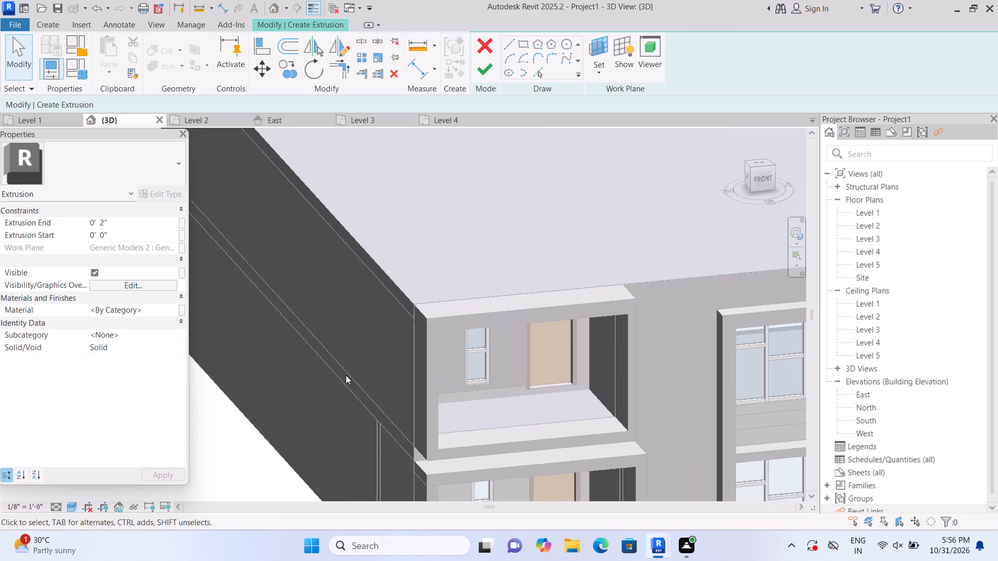
{"action": "scroll", "coordinate": [605, 391], "scroll_direction": "up", "scroll_amount": 6}
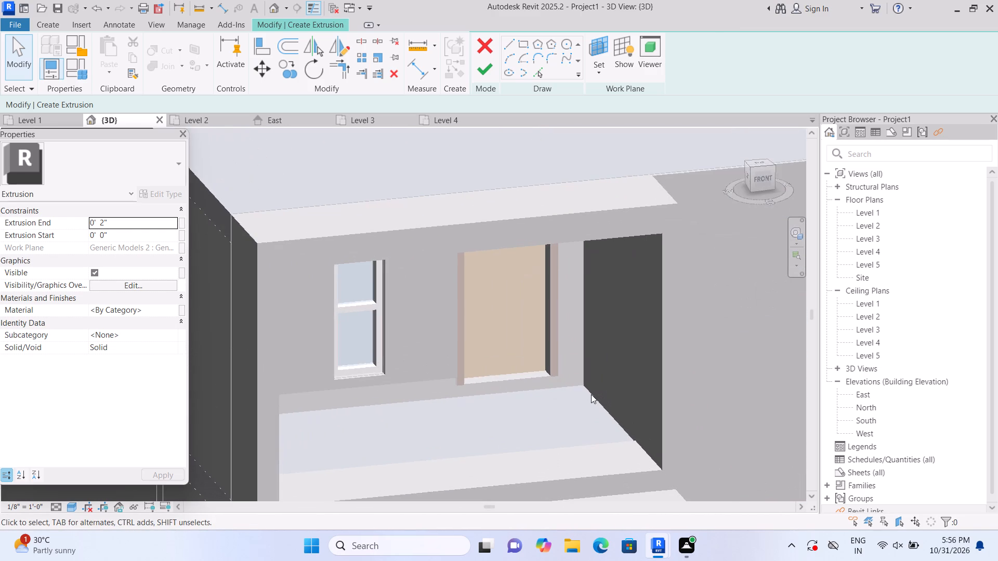
{"action": "middle_click_drag", "start_coordinate": [581, 399], "coordinate": [557, 334], "text": "shift"}
{"action": "middle_click_drag", "start_coordinate": [432, 282], "coordinate": [560, 456]}
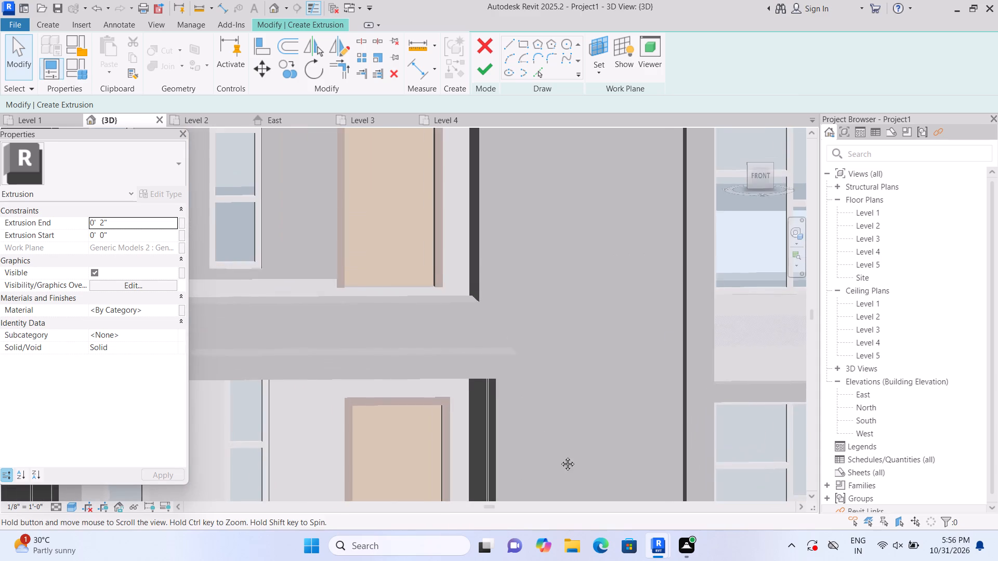
{"action": "middle_click_drag", "start_coordinate": [560, 456], "coordinate": [559, 456]}
{"action": "middle_click_drag", "start_coordinate": [432, 270], "coordinate": [545, 448]}
{"action": "middle_click_drag", "start_coordinate": [543, 447], "coordinate": [537, 418], "text": "shift"}
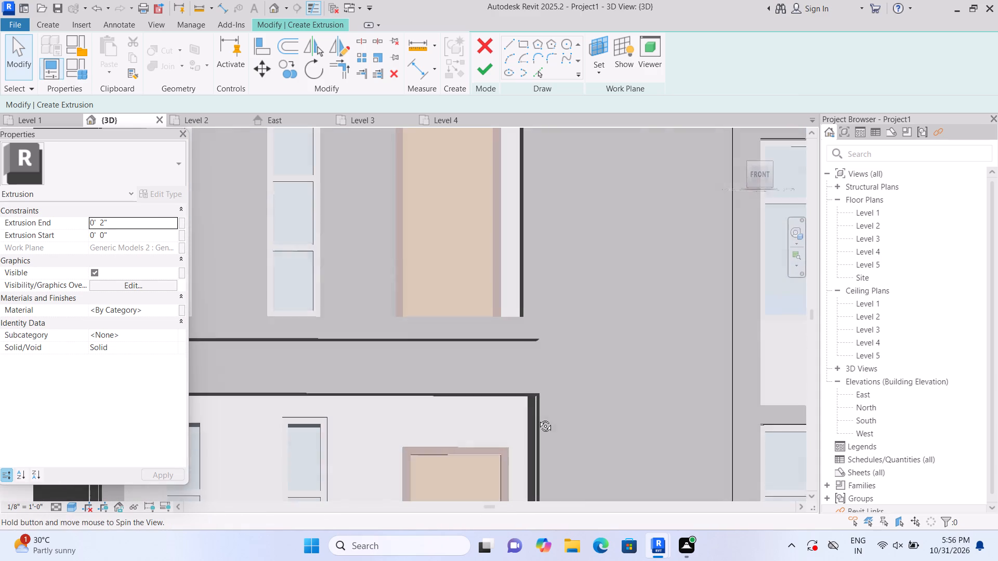
{"action": "middle_click_drag", "start_coordinate": [537, 418], "coordinate": [537, 418], "text": "shift"}
{"action": "scroll", "coordinate": [448, 291], "scroll_direction": "up", "scroll_amount": 1}
{"action": "middle_click_drag", "start_coordinate": [452, 293], "coordinate": [546, 469]}
{"action": "scroll", "coordinate": [546, 409], "scroll_direction": "up", "scroll_amount": 1}
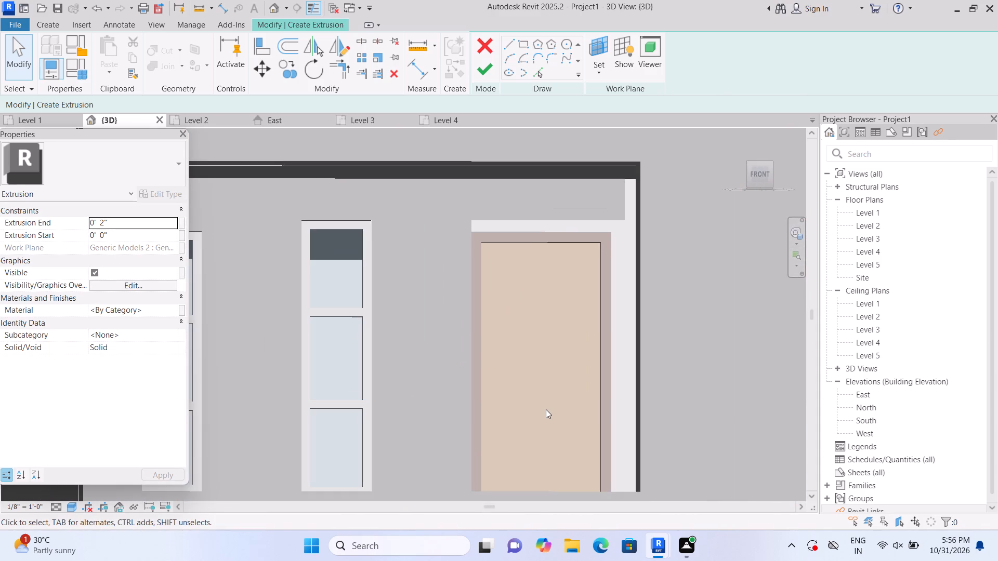
{"action": "middle_click_drag", "start_coordinate": [546, 408], "coordinate": [545, 483]}
{"action": "scroll", "coordinate": [542, 470], "scroll_direction": "up", "scroll_amount": 1}
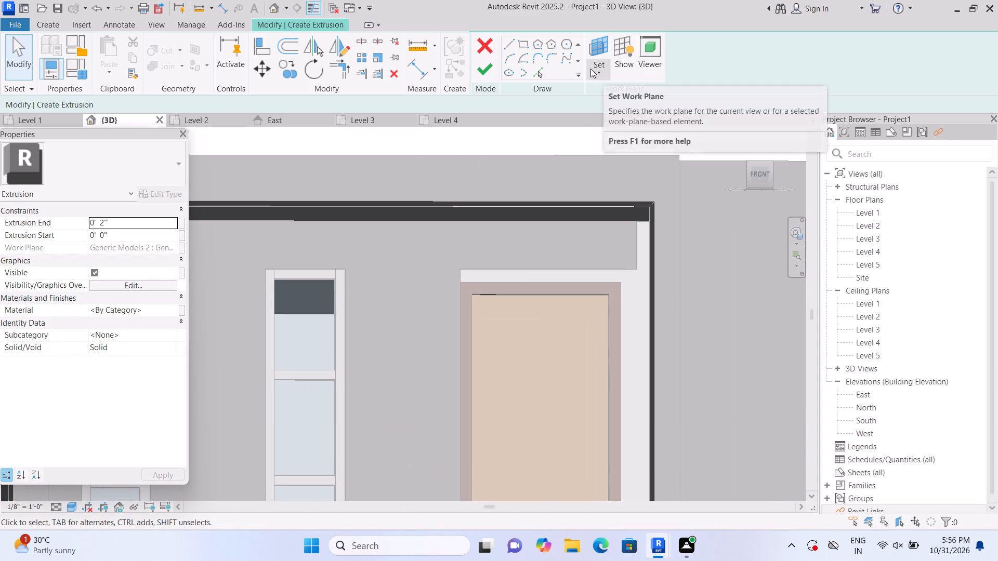
{"action": "left_click", "coordinate": [34, 28]}
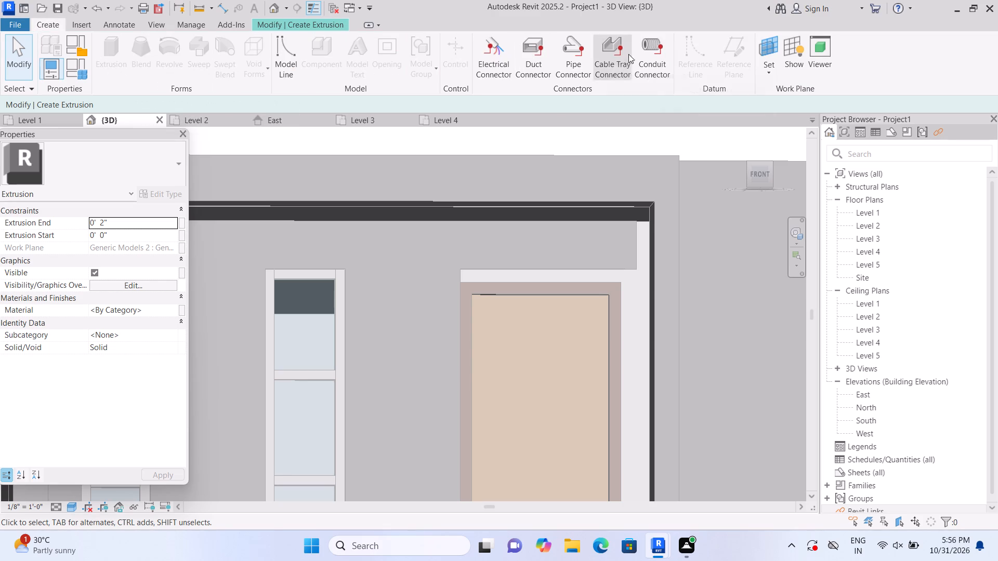
{"action": "left_click", "coordinate": [763, 75]}
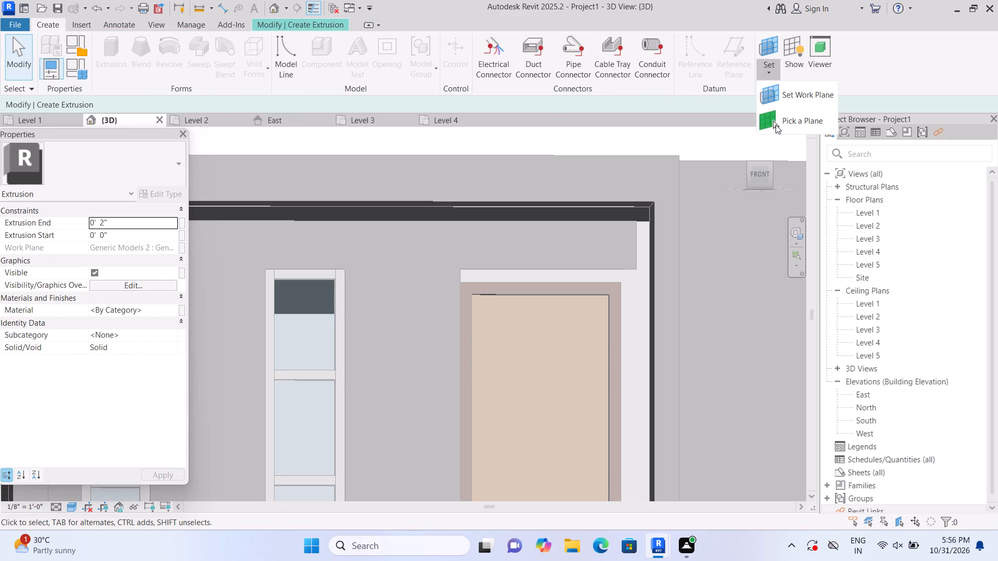
{"action": "left_click", "coordinate": [776, 125]}
{"action": "scroll", "coordinate": [608, 279], "scroll_direction": "up", "scroll_amount": 2}
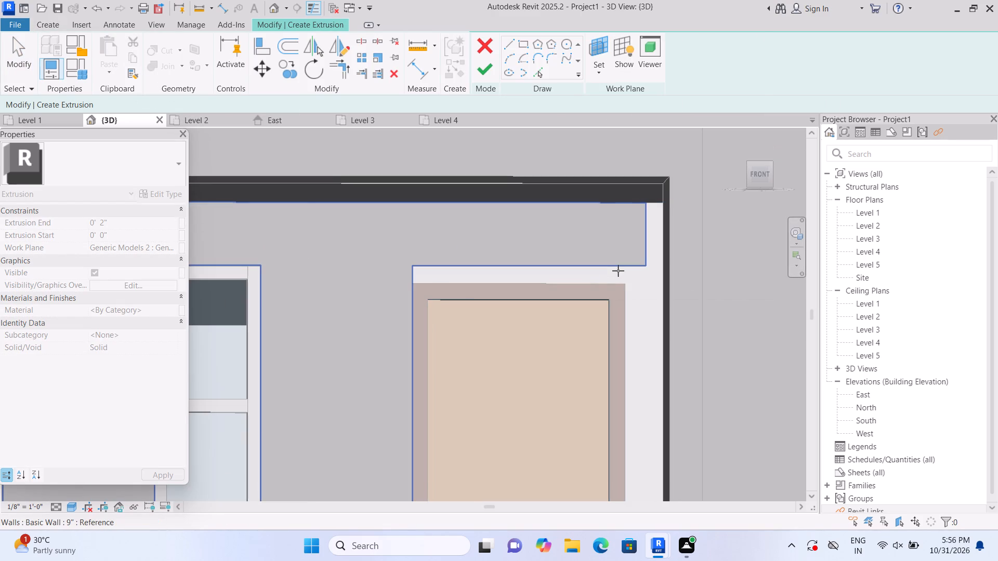
{"action": "scroll", "coordinate": [618, 271], "scroll_direction": "up", "scroll_amount": 1}
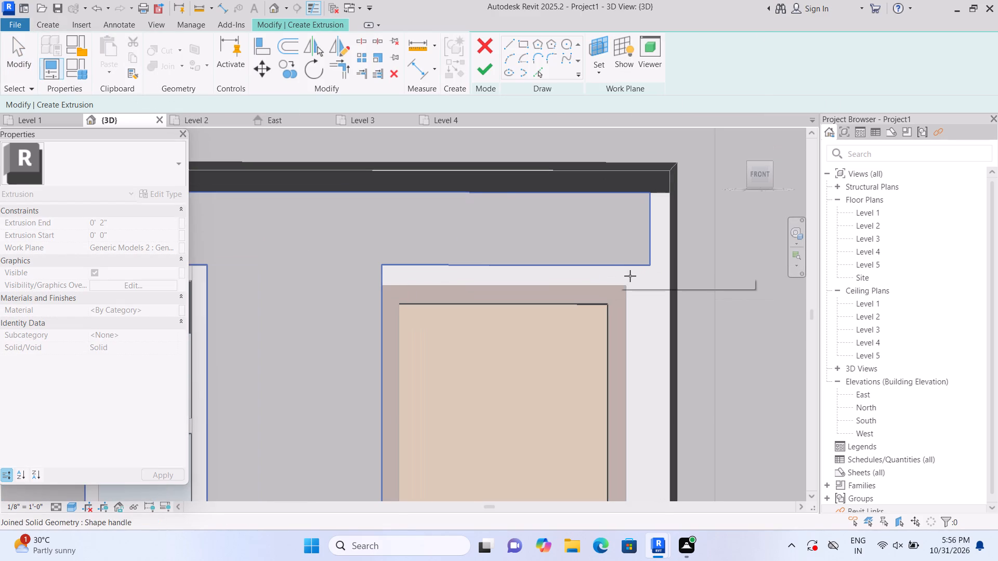
{"action": "double_click", "coordinate": [664, 302]}
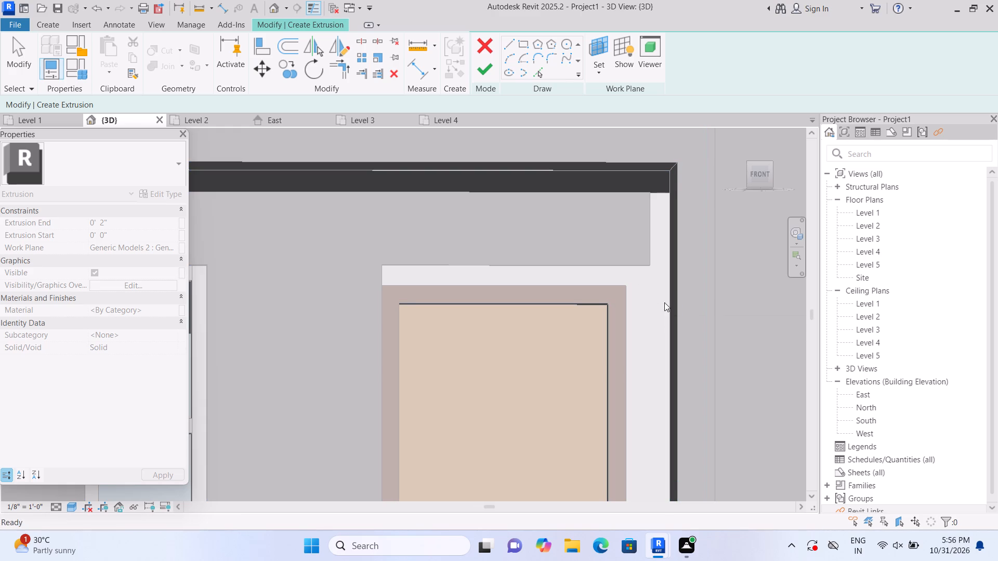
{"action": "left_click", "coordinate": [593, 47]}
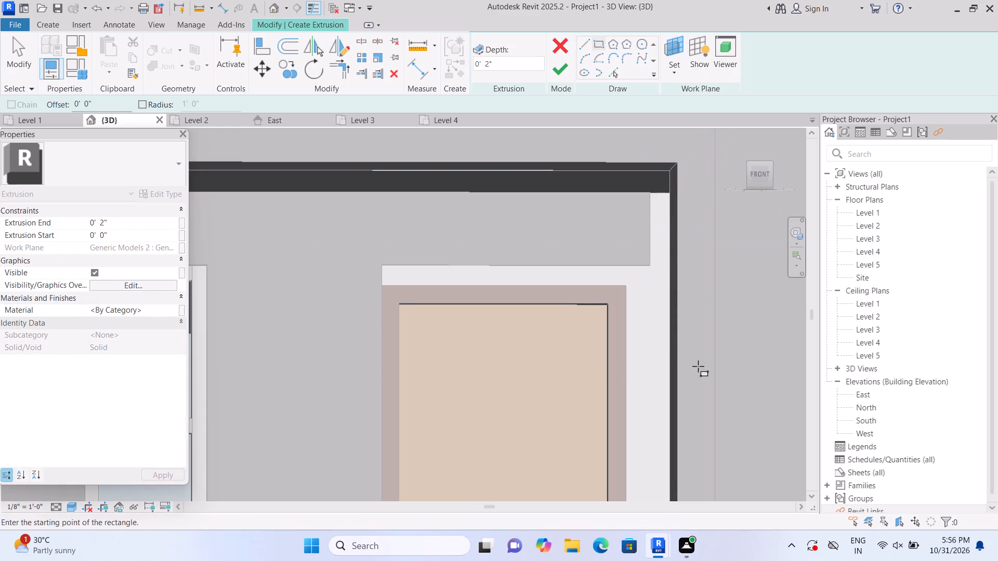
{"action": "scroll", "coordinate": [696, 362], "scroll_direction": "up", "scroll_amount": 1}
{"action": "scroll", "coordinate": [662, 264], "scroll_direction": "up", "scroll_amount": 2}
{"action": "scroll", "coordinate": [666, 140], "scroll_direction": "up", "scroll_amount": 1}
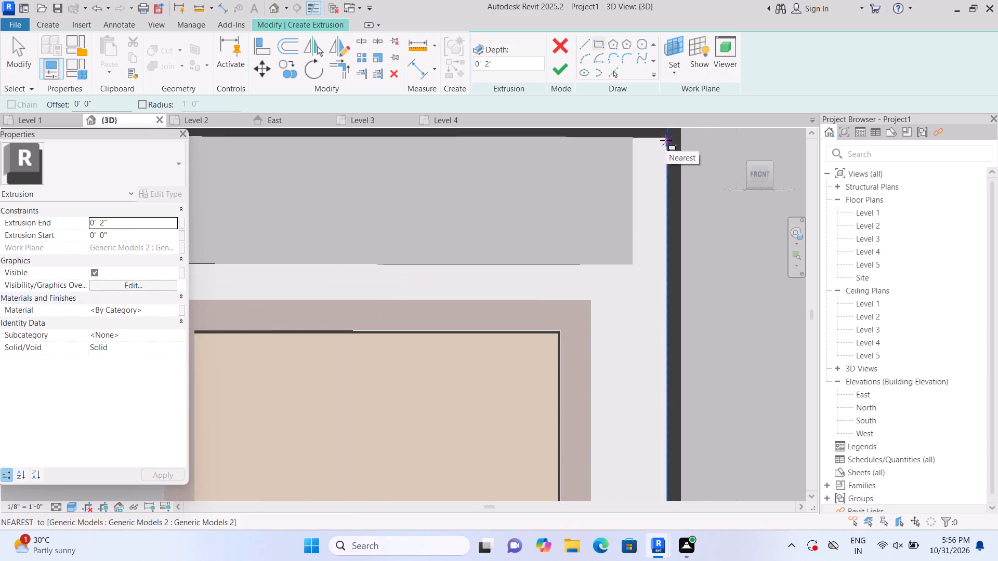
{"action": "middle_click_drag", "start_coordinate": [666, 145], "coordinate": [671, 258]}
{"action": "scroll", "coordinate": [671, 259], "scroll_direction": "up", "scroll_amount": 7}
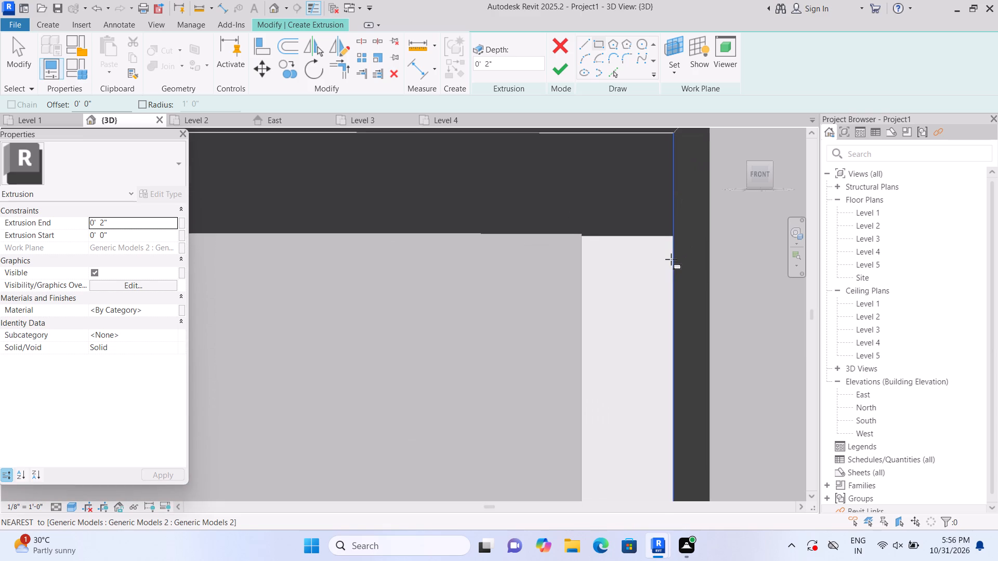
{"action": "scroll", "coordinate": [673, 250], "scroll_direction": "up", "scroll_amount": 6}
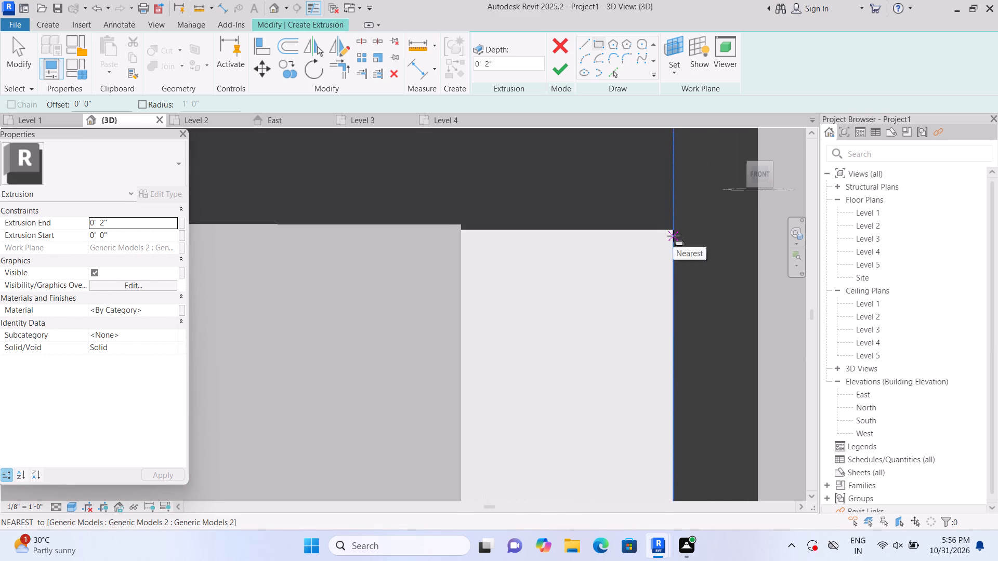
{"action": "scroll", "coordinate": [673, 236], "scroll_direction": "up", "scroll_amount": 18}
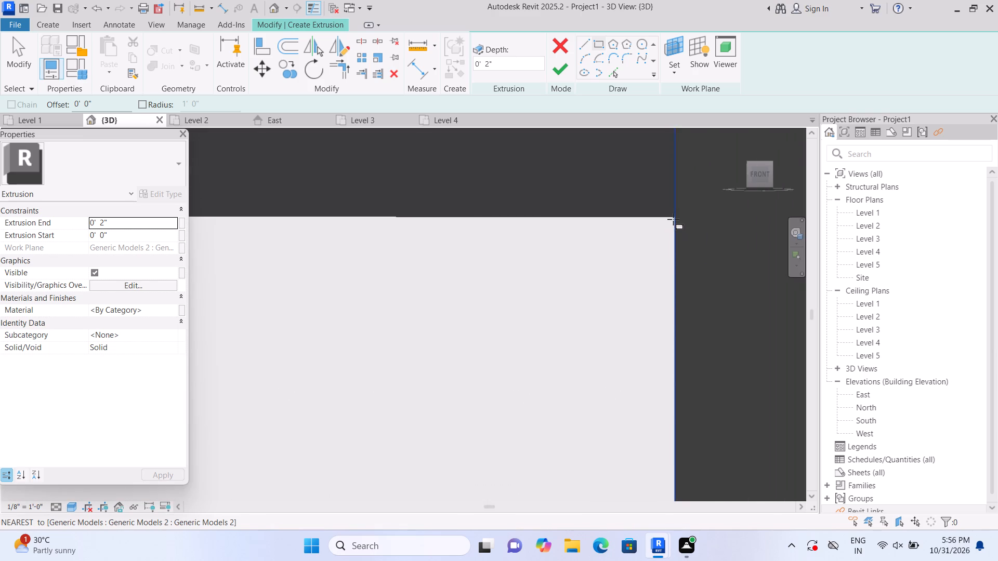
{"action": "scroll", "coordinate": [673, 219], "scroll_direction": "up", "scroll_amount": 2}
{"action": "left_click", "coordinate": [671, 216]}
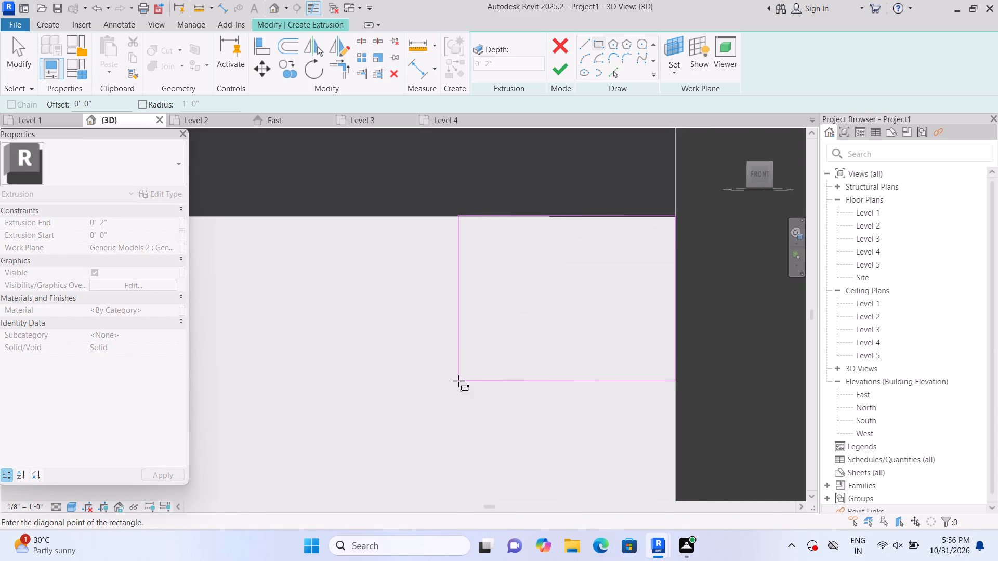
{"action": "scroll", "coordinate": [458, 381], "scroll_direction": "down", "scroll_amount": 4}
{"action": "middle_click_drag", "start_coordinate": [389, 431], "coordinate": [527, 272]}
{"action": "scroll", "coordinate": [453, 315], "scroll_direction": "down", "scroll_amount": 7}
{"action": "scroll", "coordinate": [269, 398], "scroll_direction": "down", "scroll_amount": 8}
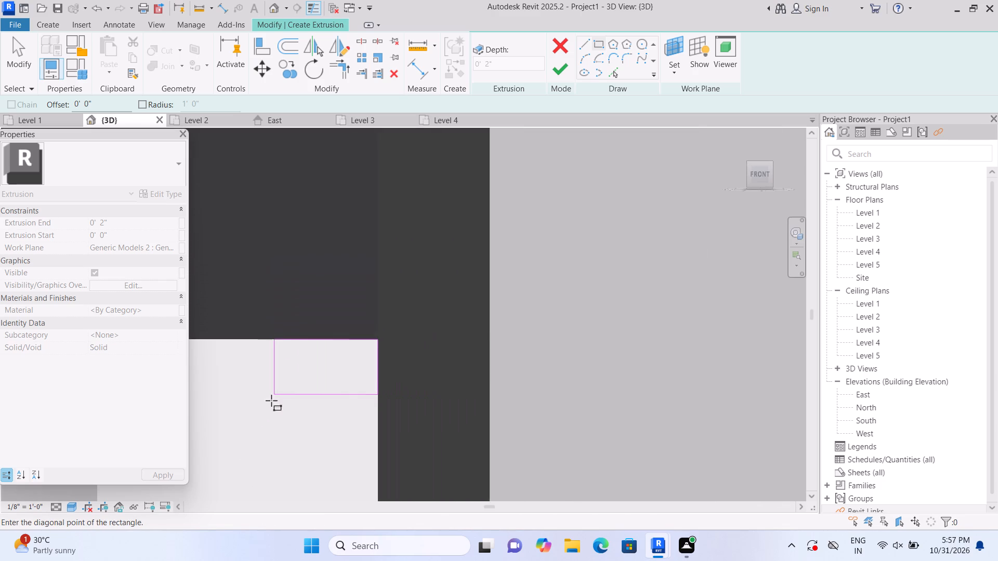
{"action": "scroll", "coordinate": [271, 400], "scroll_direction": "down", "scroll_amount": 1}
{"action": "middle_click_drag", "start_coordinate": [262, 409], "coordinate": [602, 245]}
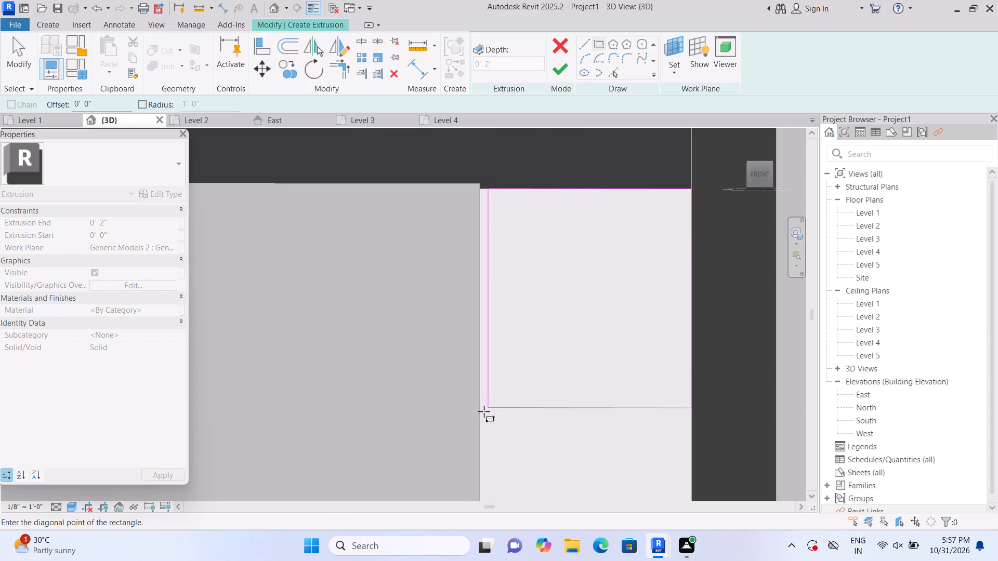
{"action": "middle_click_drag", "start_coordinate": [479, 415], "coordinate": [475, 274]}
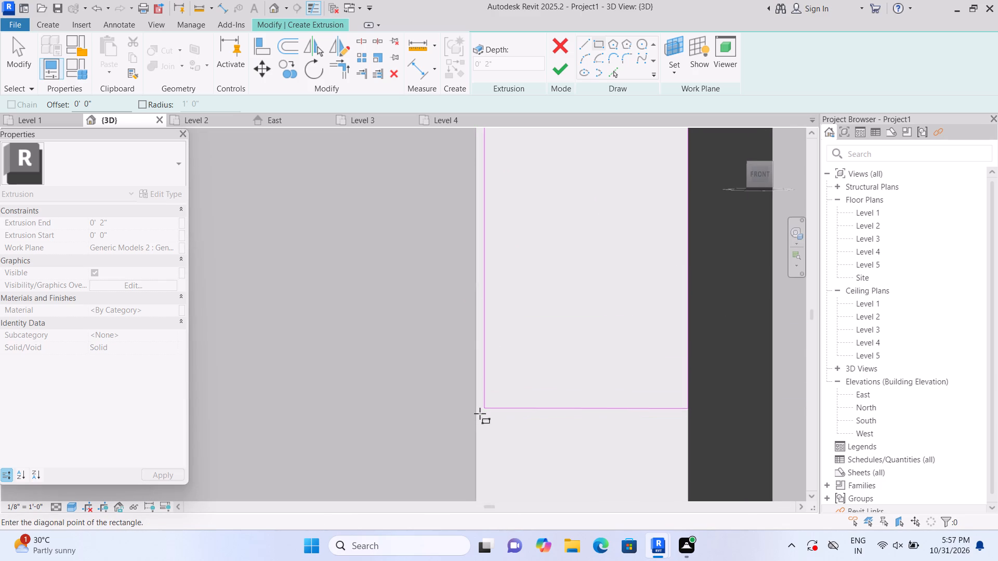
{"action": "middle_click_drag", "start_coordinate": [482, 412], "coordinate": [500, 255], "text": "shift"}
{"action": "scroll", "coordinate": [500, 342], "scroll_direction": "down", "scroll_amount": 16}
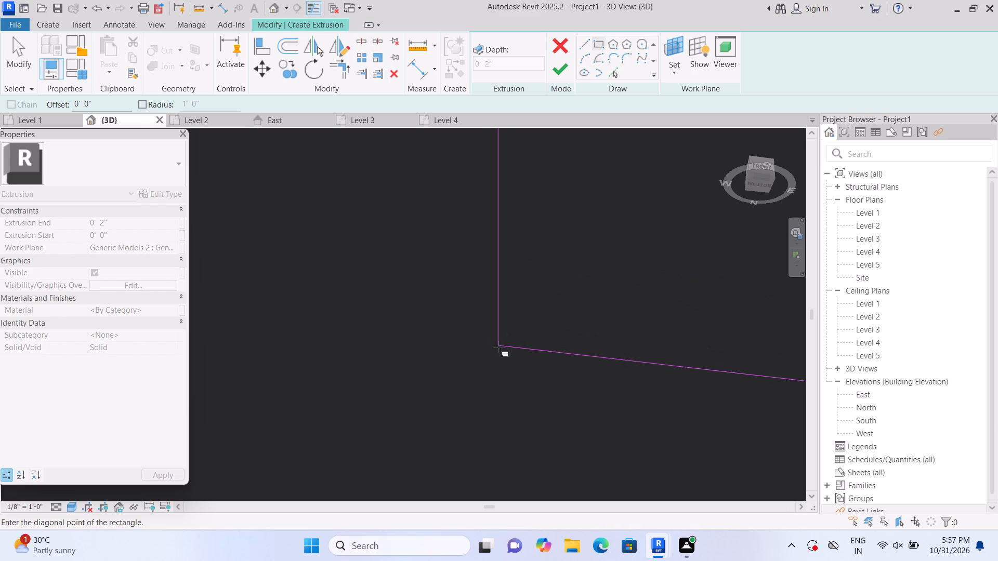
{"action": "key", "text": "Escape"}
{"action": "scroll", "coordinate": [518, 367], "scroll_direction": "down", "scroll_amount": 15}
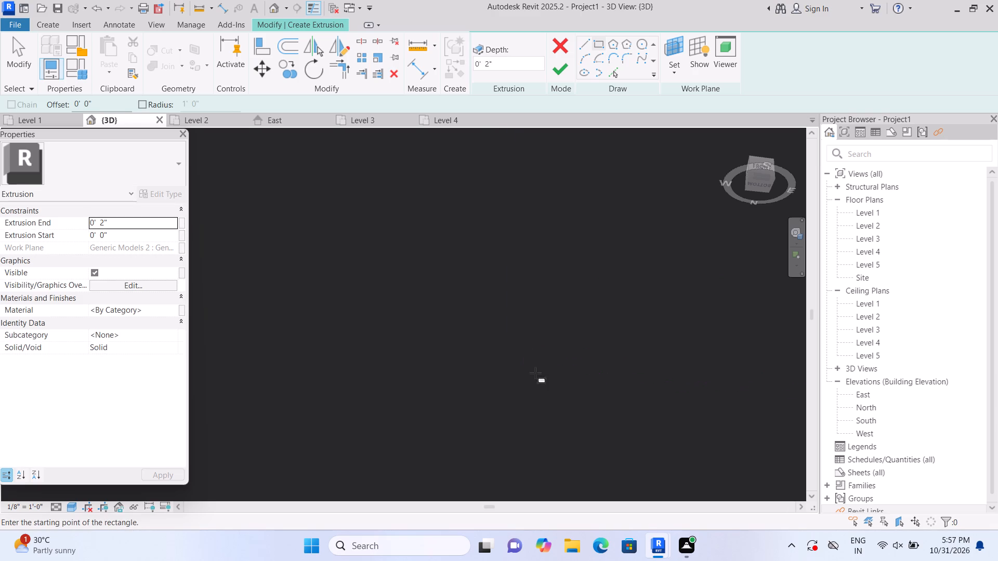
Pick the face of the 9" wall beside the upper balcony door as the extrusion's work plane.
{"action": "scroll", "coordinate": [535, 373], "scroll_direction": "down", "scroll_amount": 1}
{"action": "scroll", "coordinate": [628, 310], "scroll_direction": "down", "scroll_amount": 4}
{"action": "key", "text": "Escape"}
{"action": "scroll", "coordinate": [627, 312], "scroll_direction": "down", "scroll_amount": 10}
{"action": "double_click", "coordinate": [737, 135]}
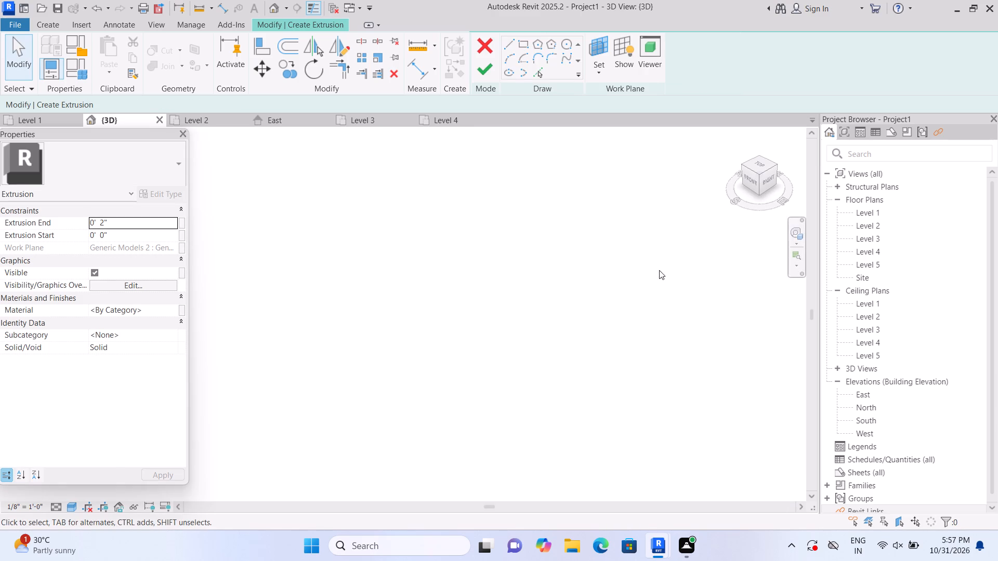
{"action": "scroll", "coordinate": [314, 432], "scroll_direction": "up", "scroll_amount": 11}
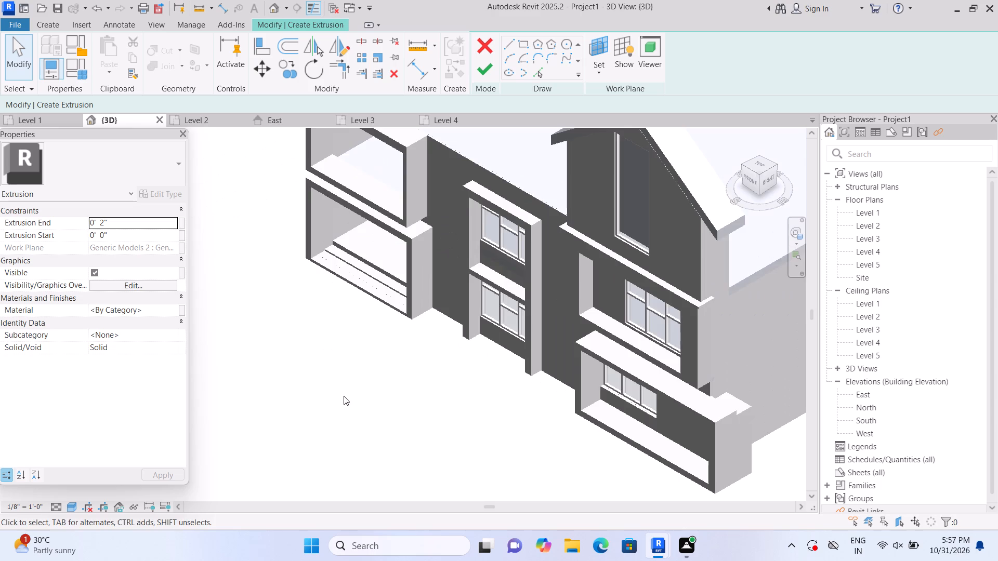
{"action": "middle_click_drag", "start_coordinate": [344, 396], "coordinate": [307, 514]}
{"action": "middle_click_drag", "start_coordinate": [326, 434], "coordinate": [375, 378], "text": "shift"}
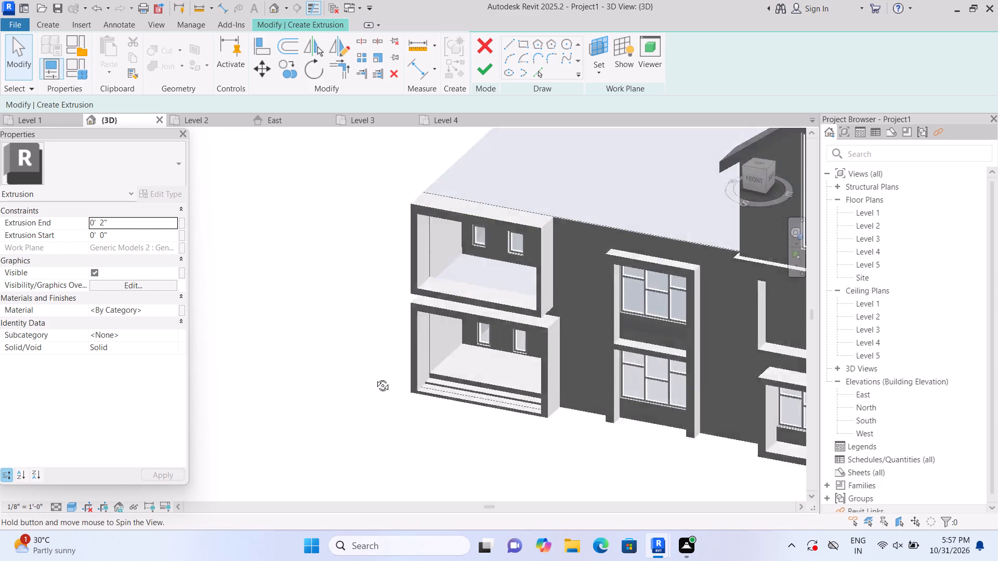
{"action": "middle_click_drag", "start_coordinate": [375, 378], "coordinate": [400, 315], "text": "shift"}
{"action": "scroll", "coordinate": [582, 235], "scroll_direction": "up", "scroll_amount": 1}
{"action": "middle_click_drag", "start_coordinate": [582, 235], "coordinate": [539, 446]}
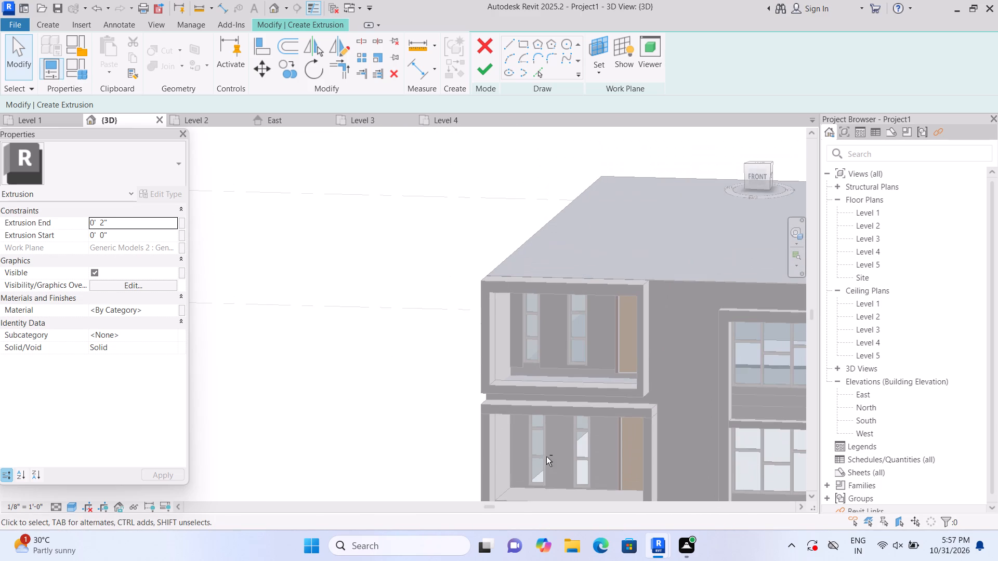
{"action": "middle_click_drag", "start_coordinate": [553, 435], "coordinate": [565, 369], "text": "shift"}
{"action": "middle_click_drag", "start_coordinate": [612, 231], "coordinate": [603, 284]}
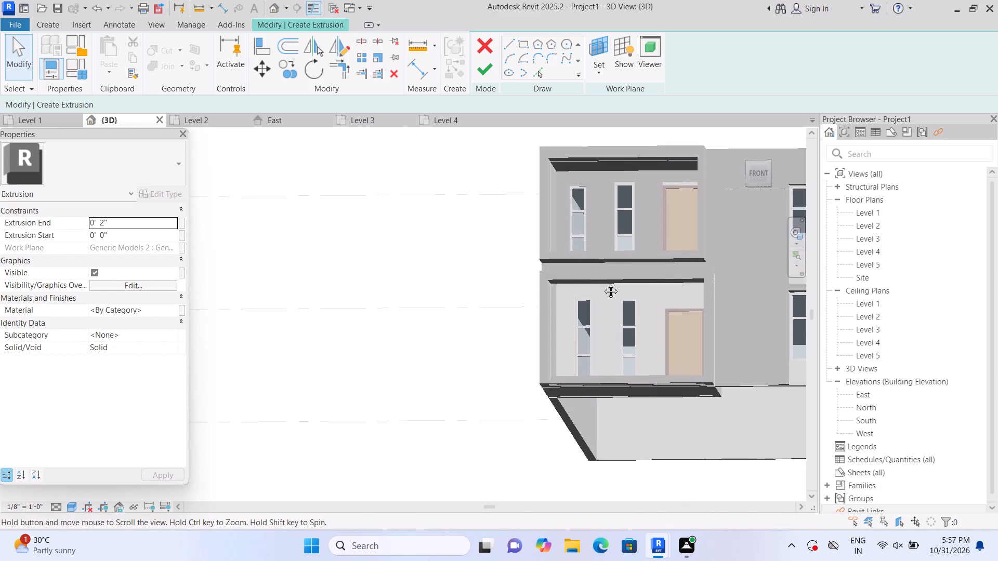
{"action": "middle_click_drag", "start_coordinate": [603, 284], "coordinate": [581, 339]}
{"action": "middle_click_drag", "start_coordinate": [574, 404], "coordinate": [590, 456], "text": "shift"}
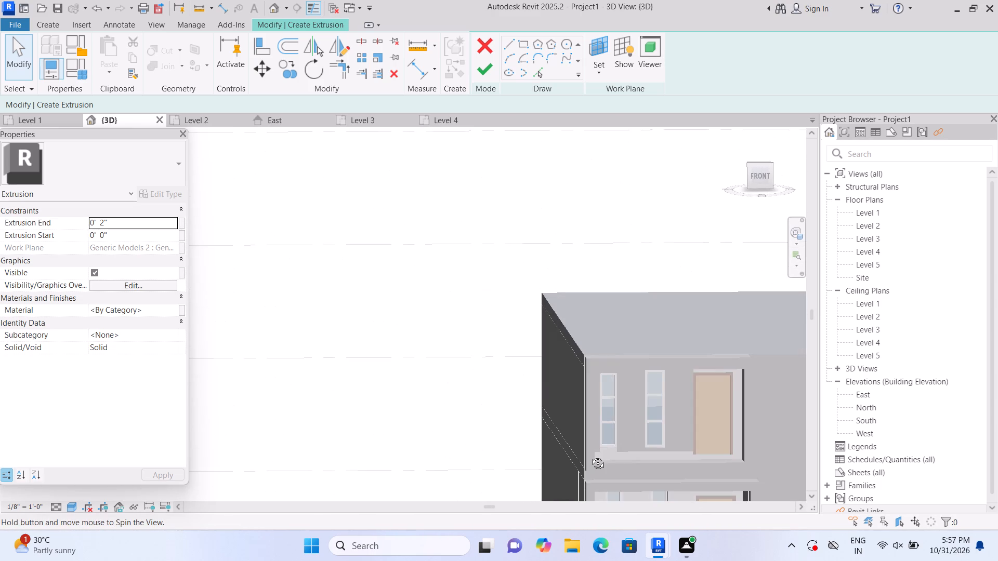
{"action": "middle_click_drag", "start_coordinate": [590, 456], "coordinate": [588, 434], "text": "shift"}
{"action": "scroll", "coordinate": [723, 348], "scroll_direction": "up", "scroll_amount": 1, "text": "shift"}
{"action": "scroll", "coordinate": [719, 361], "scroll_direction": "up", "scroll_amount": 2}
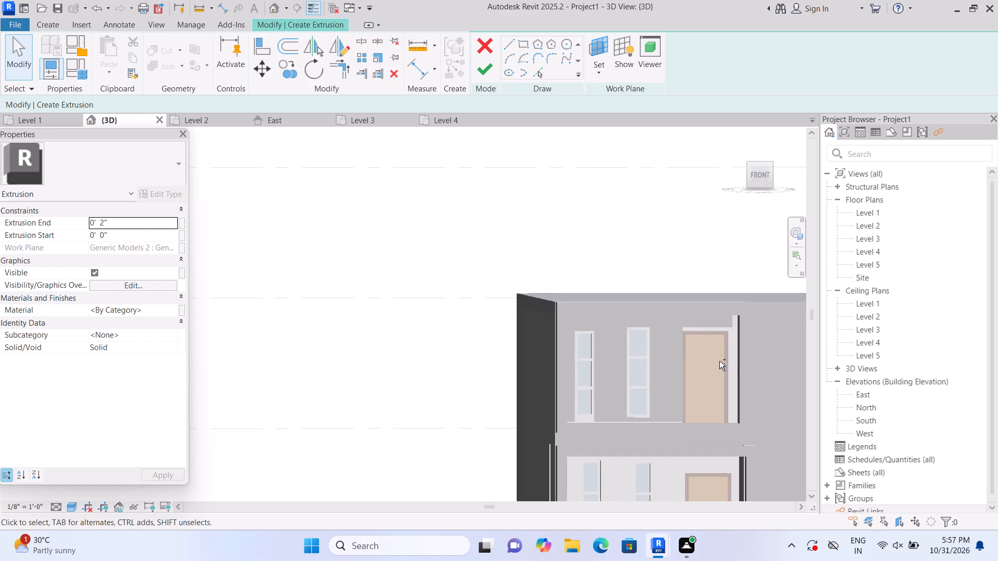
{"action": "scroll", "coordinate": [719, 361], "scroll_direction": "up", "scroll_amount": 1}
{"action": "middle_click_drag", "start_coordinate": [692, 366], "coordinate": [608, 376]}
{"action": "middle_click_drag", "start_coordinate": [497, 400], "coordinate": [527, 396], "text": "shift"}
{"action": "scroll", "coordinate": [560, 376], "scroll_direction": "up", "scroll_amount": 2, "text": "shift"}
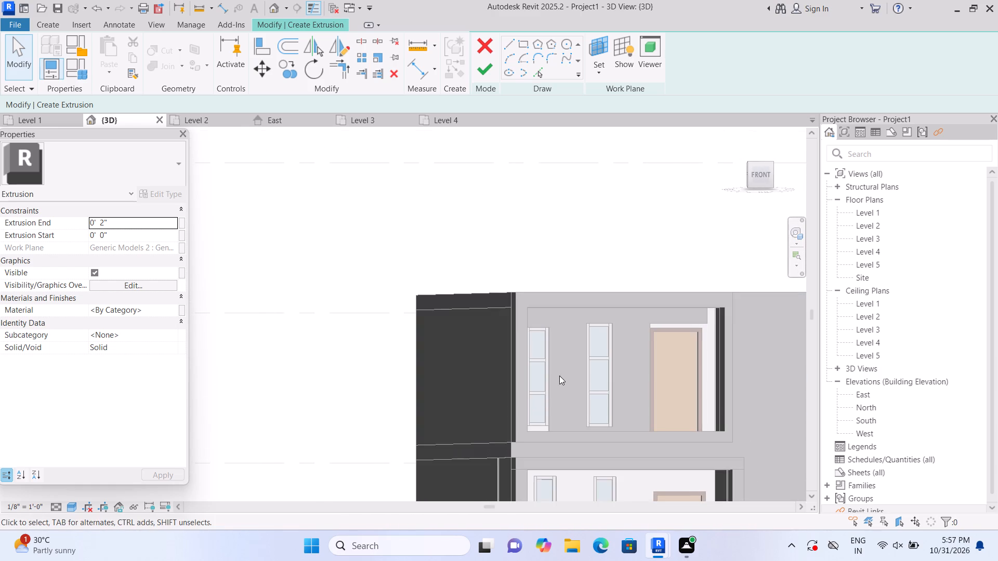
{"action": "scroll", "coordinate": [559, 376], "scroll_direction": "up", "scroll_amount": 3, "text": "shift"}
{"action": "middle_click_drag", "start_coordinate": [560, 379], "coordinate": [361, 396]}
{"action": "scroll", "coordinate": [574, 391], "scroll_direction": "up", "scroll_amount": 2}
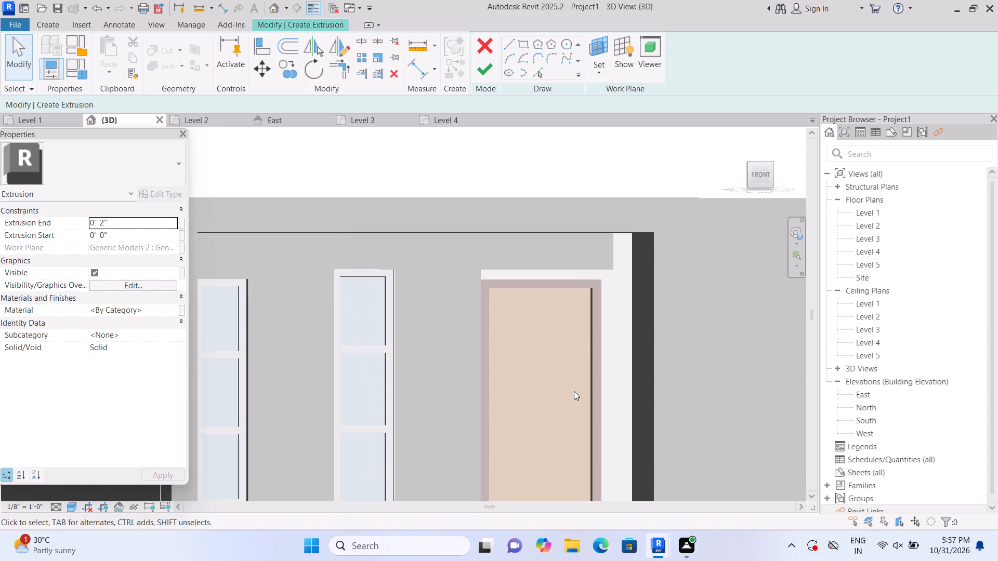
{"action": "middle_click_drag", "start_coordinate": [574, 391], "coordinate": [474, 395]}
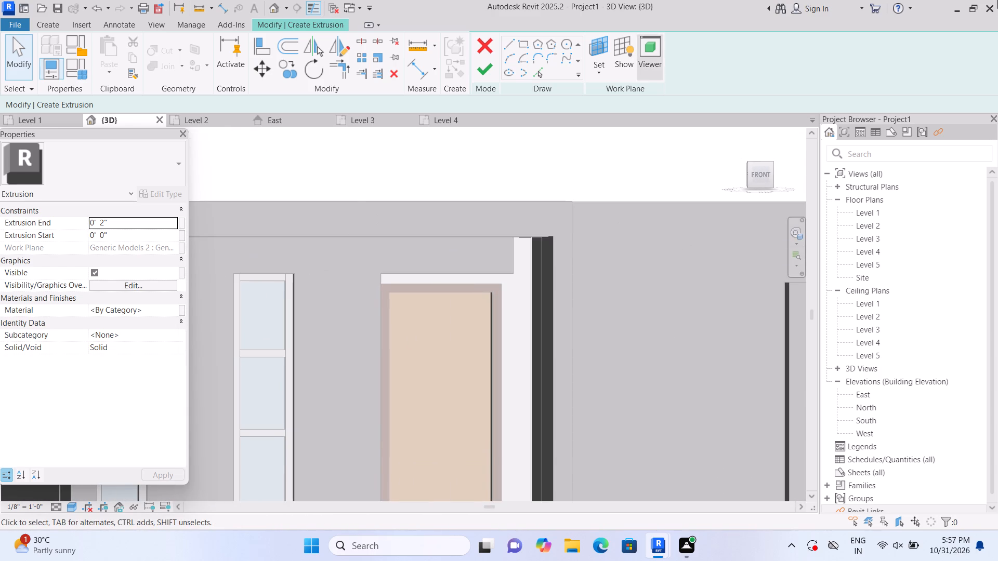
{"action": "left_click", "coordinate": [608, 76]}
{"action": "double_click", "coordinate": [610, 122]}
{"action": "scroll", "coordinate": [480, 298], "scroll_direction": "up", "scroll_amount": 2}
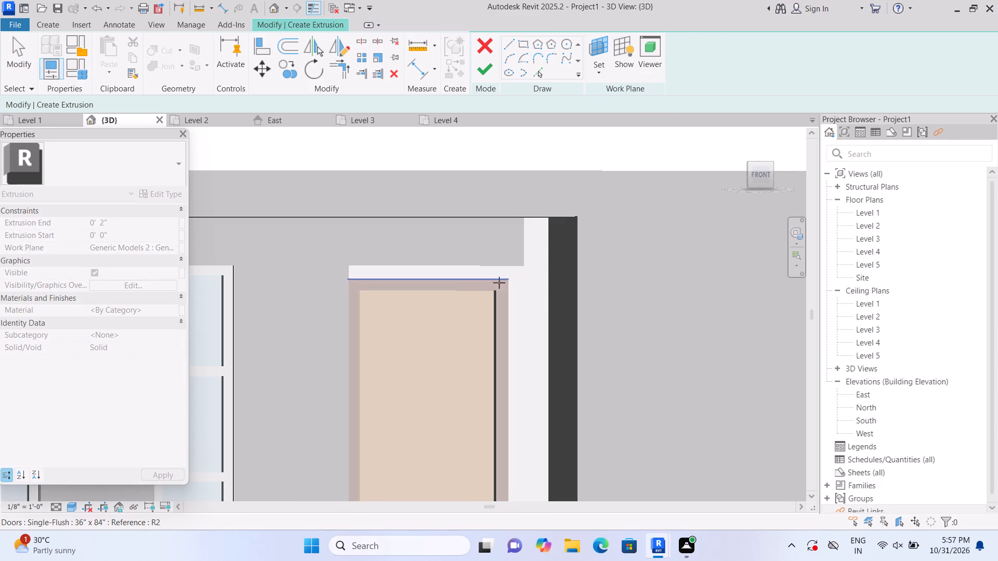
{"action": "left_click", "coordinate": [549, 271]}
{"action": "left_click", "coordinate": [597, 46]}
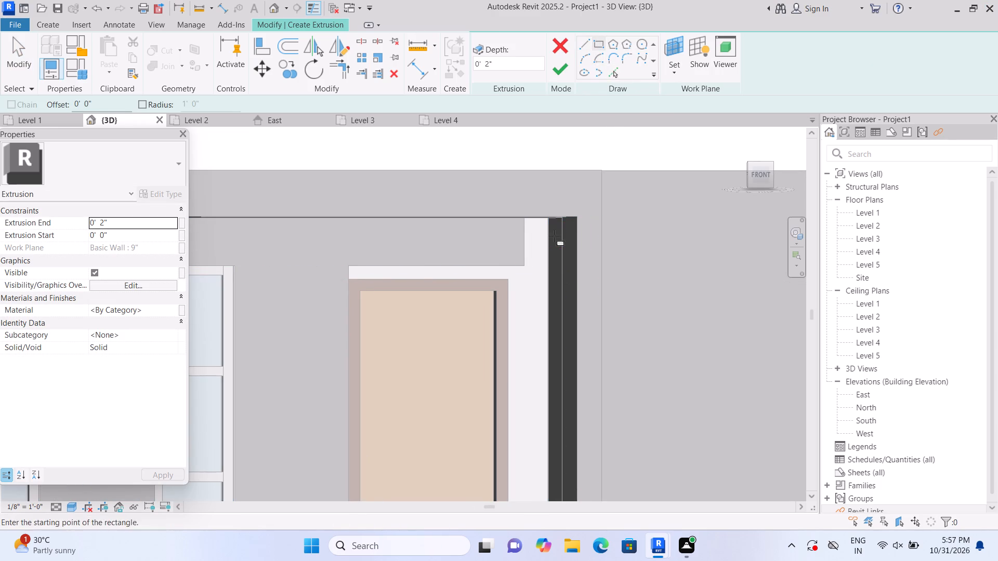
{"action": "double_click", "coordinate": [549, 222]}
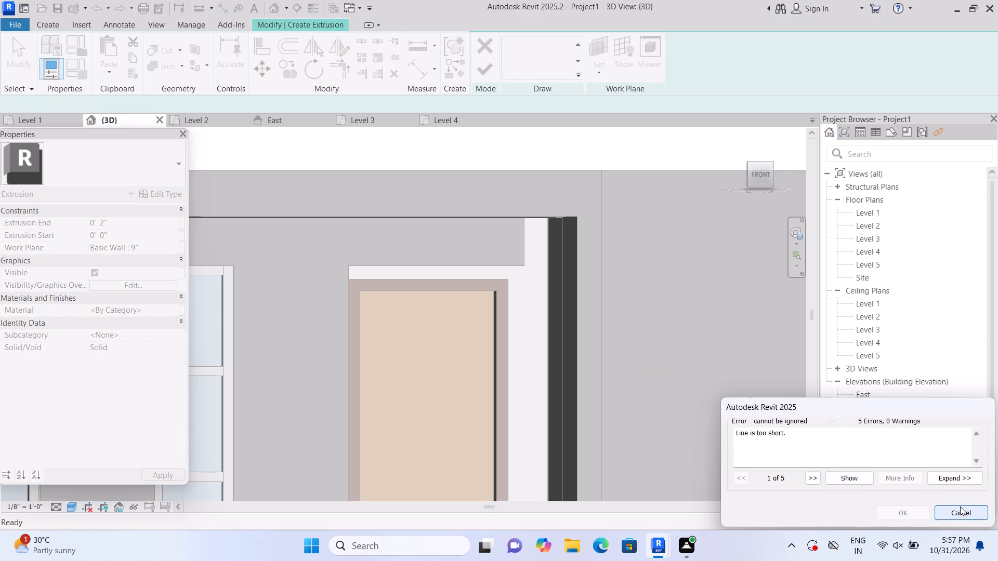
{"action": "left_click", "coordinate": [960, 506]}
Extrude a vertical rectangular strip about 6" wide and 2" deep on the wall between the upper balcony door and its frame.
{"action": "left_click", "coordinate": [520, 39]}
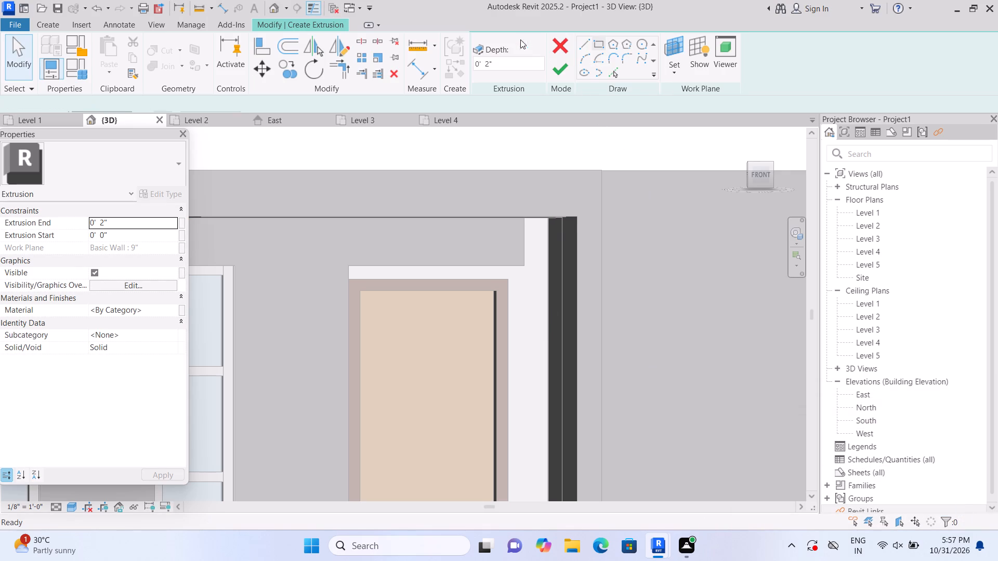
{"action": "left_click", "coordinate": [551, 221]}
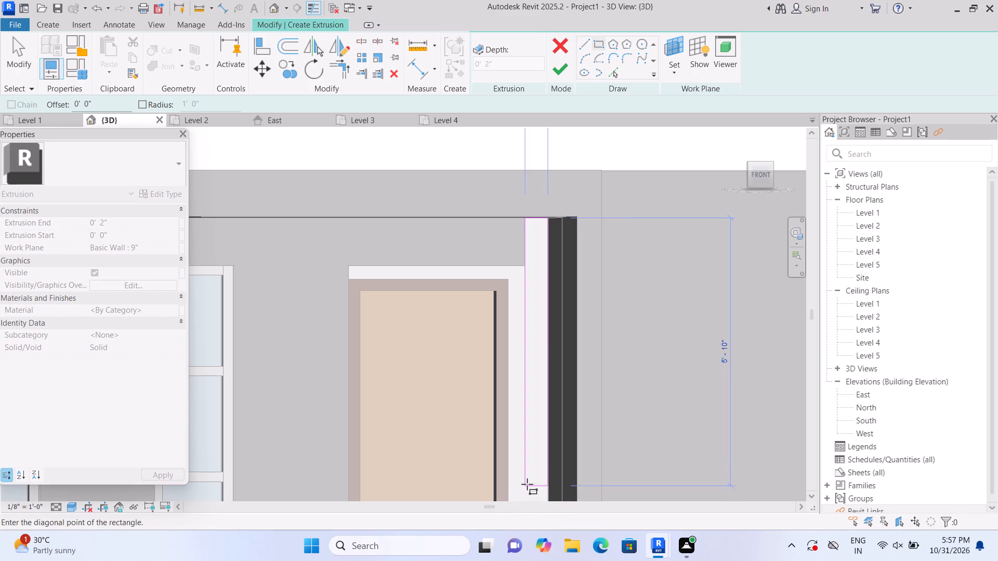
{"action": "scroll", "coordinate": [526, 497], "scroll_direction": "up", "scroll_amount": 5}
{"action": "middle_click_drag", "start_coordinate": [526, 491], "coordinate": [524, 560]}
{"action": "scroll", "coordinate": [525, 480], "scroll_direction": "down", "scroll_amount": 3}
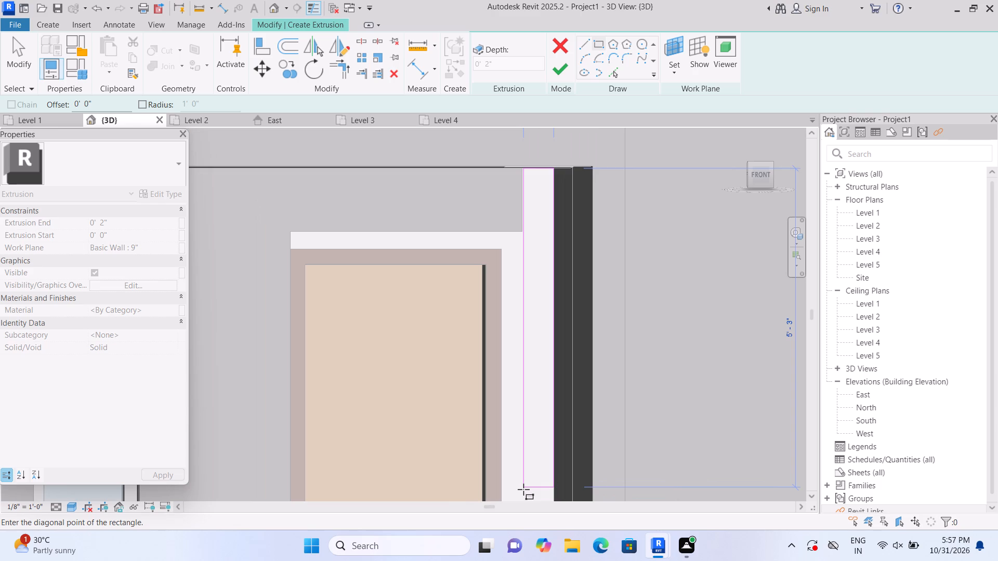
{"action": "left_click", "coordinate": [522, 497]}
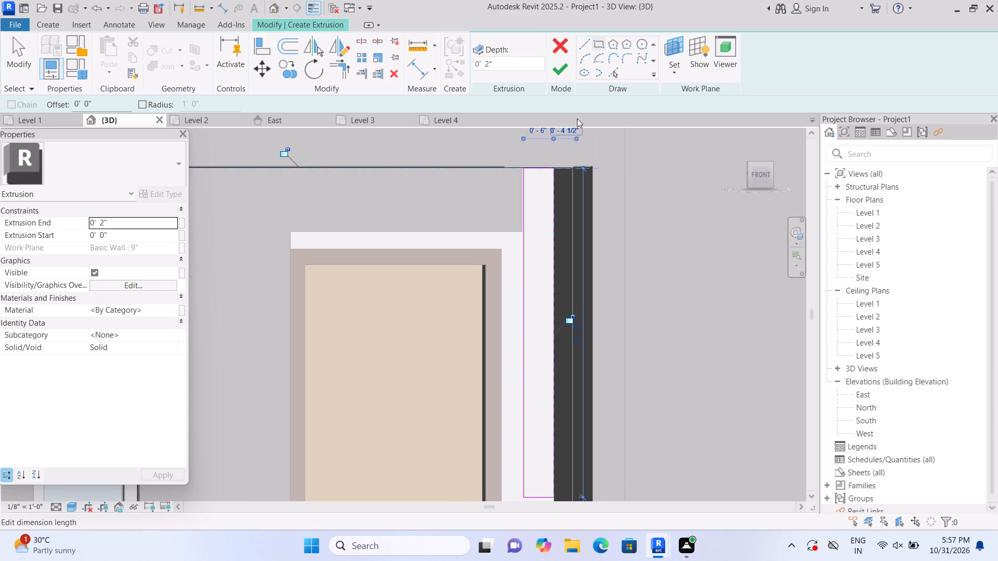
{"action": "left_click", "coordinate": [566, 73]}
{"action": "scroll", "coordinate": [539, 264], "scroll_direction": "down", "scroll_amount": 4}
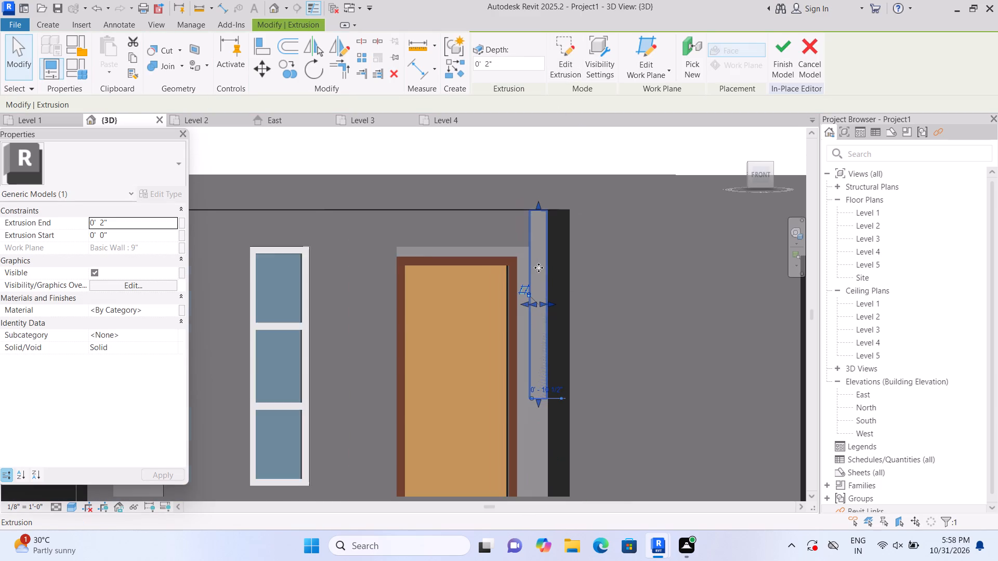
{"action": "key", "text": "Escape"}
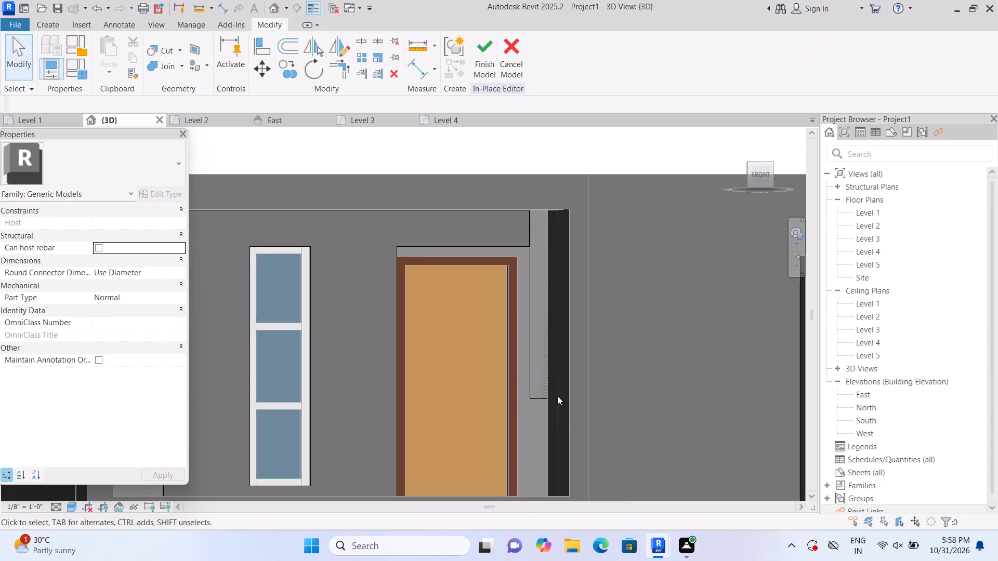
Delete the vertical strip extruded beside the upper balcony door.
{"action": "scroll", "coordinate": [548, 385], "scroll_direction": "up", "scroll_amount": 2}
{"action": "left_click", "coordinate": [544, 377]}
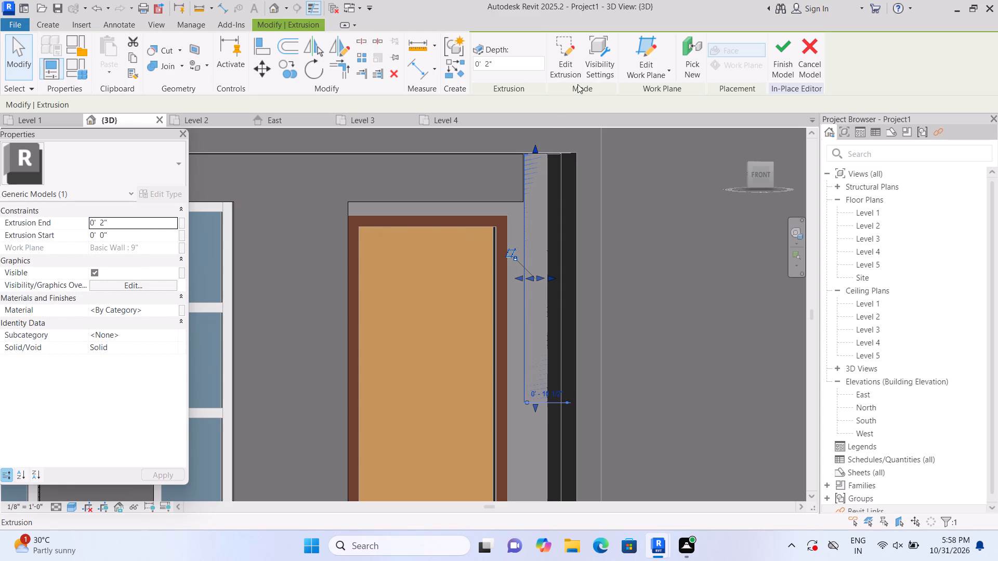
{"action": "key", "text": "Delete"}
Stretch the end of the horizontal panel above the upper balcony door across to the inner side of the balcony frame.
{"action": "scroll", "coordinate": [578, 98], "scroll_direction": "down", "scroll_amount": 4}
{"action": "scroll", "coordinate": [551, 196], "scroll_direction": "up", "scroll_amount": 1}
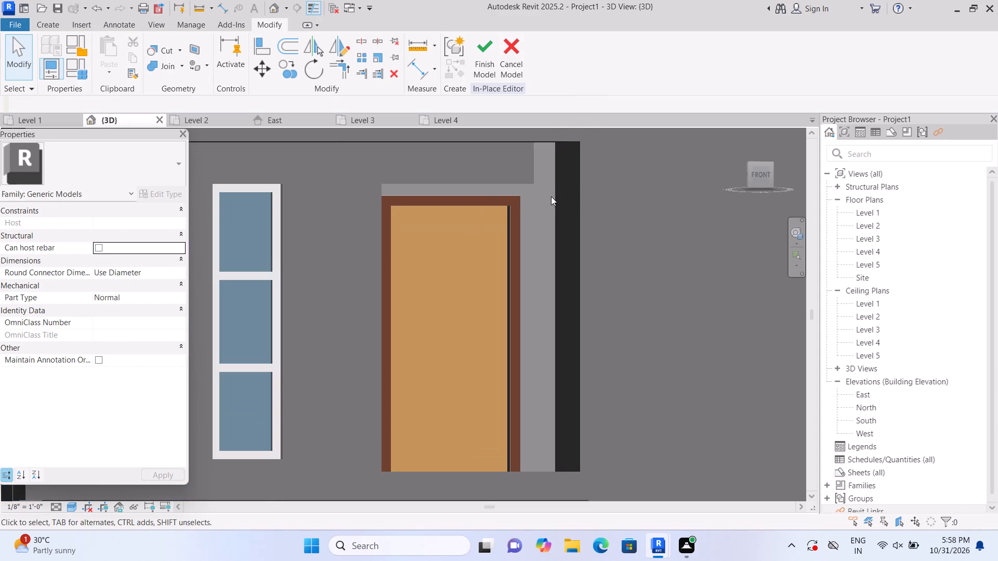
{"action": "middle_click_drag", "start_coordinate": [549, 203], "coordinate": [532, 242]}
{"action": "scroll", "coordinate": [526, 231], "scroll_direction": "up", "scroll_amount": 3}
{"action": "left_click", "coordinate": [513, 206]}
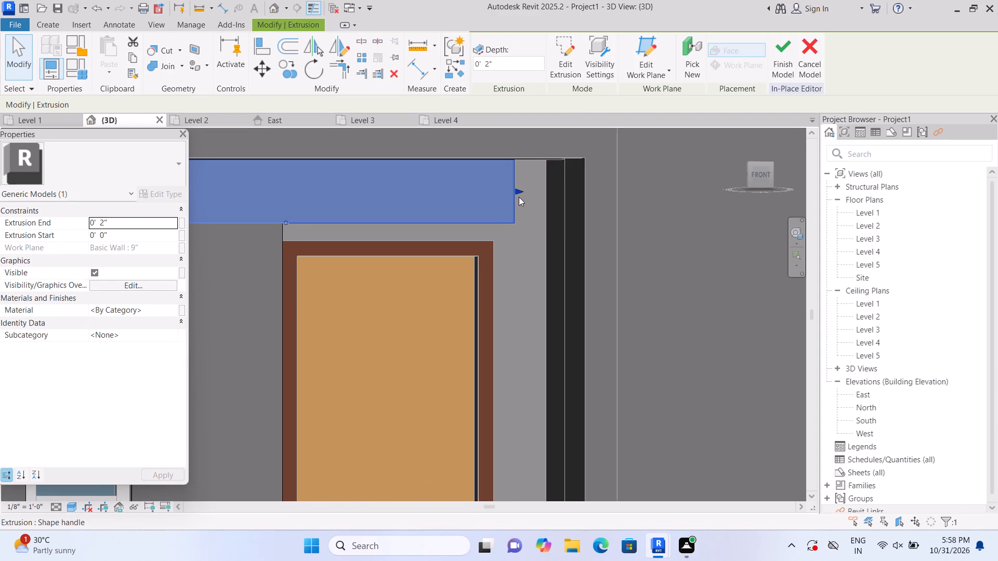
{"action": "left_click_drag", "start_coordinate": [517, 191], "coordinate": [545, 188]}
{"action": "left_click", "coordinate": [545, 188]}
{"action": "left_click", "coordinate": [532, 251]}
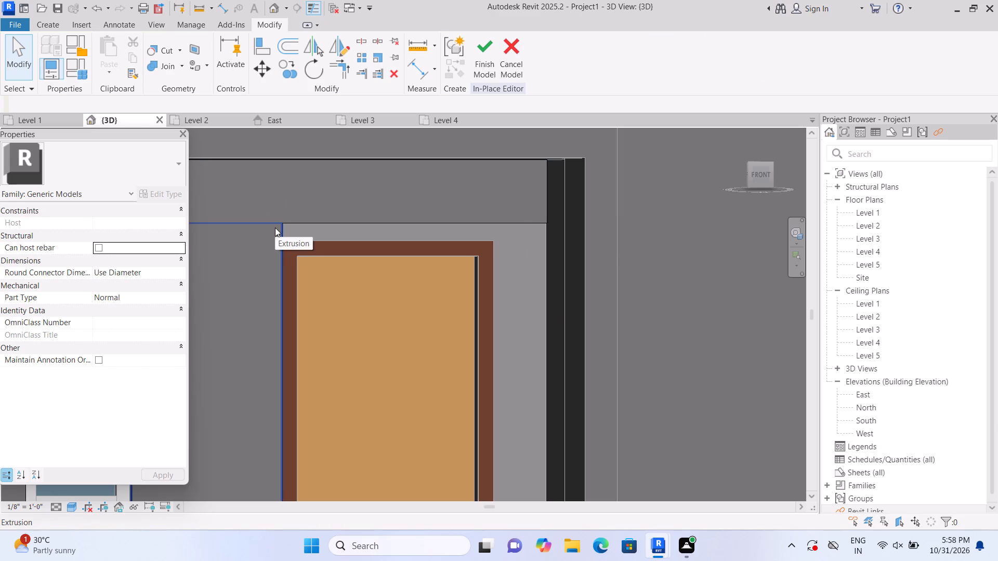
Stretch the lower edge of the horizontal panel down to the top of the upper balcony door's frame.
{"action": "left_click", "coordinate": [370, 226]}
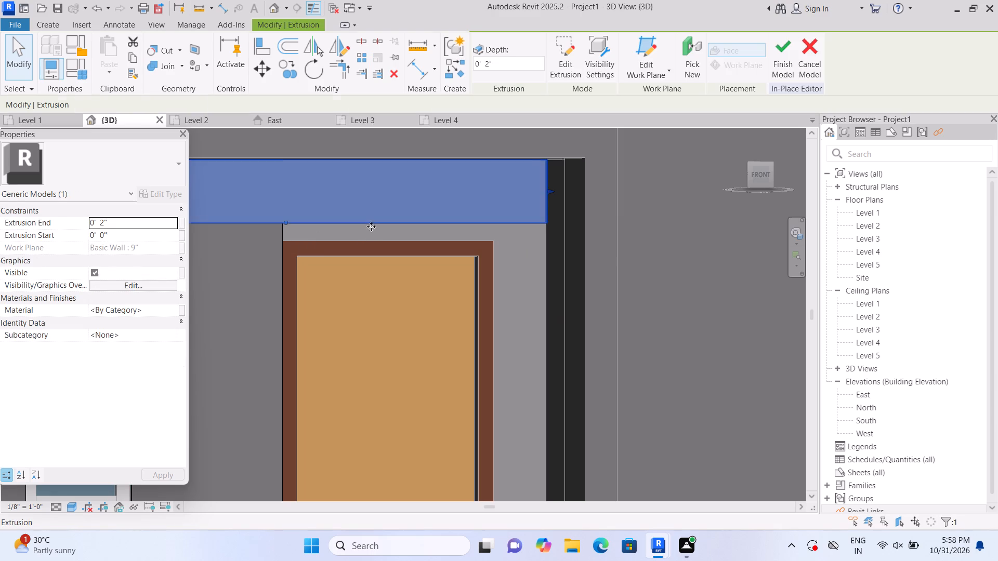
{"action": "scroll", "coordinate": [474, 198], "scroll_direction": "down", "scroll_amount": 3}
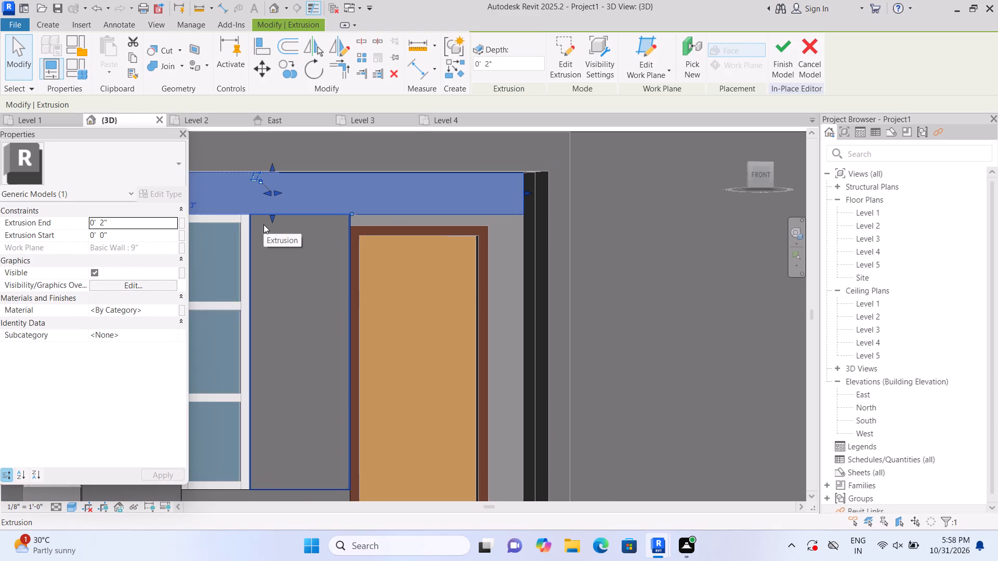
{"action": "scroll", "coordinate": [265, 223], "scroll_direction": "up", "scroll_amount": 1}
{"action": "left_click_drag", "start_coordinate": [272, 212], "coordinate": [273, 223]}
{"action": "key", "text": "Escape"}
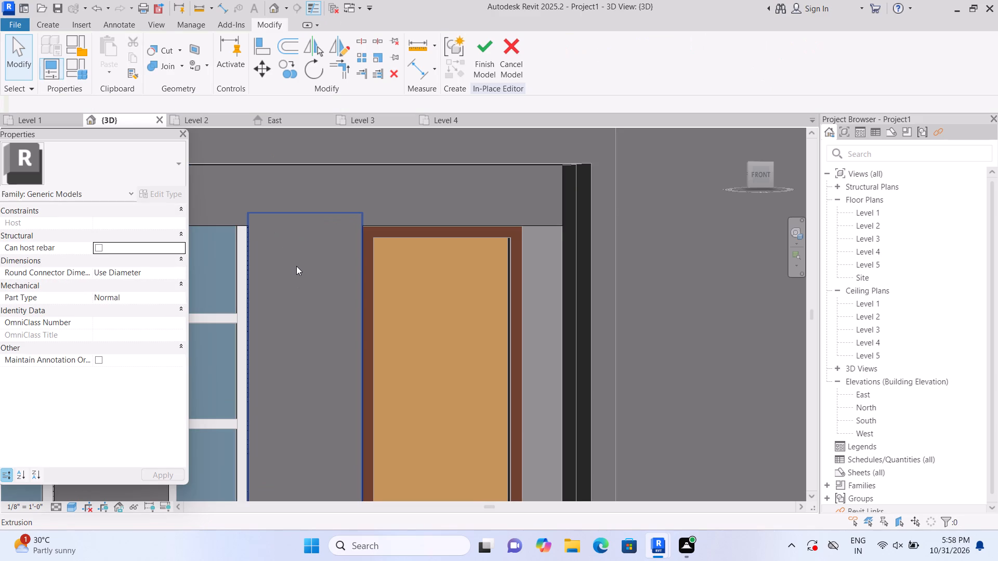
Start a new in-place extrusion for the exposed wall gap beside the upper balcony door.
{"action": "middle_click_drag", "start_coordinate": [488, 314], "coordinate": [446, 213]}
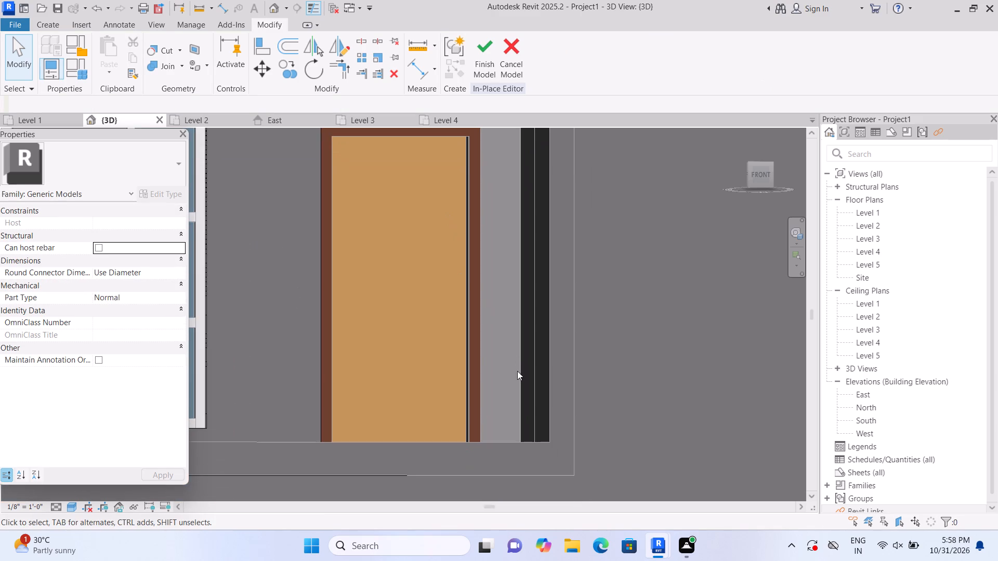
{"action": "scroll", "coordinate": [517, 371], "scroll_direction": "down", "scroll_amount": 1}
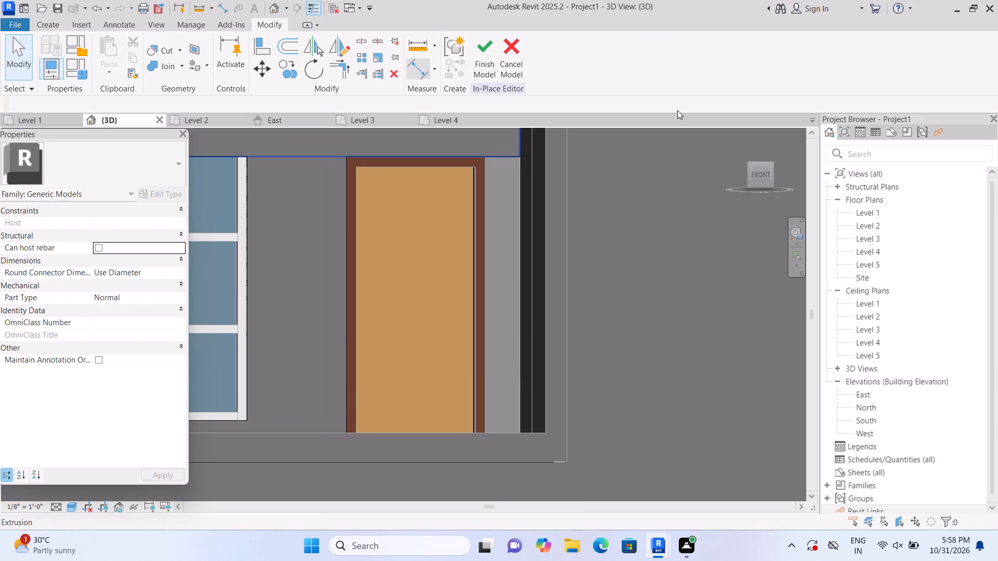
{"action": "double_click", "coordinate": [760, 172]}
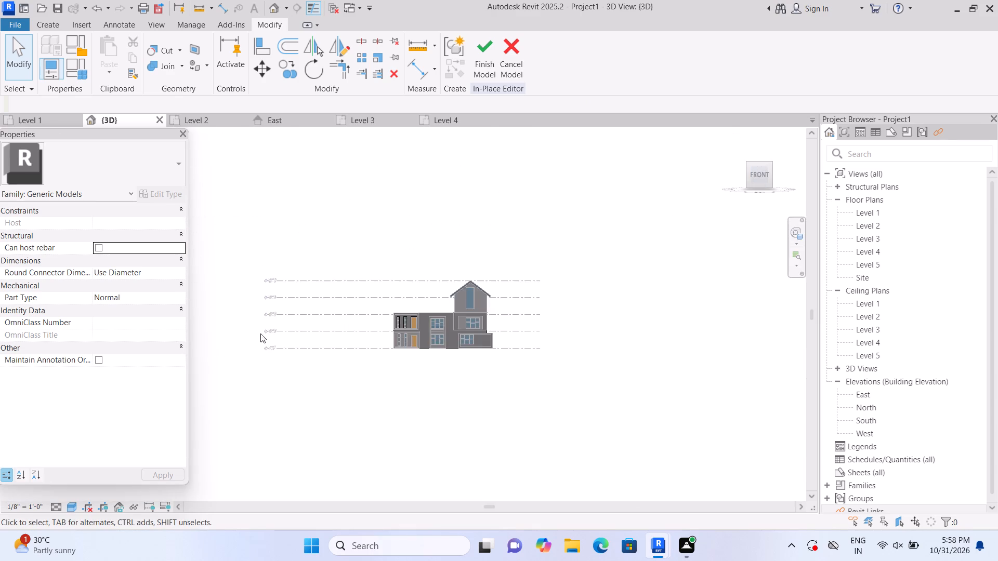
{"action": "scroll", "coordinate": [277, 329], "scroll_direction": "up", "scroll_amount": 6}
{"action": "scroll", "coordinate": [150, 272], "scroll_direction": "up", "scroll_amount": 5}
{"action": "scroll", "coordinate": [204, 276], "scroll_direction": "up", "scroll_amount": 11}
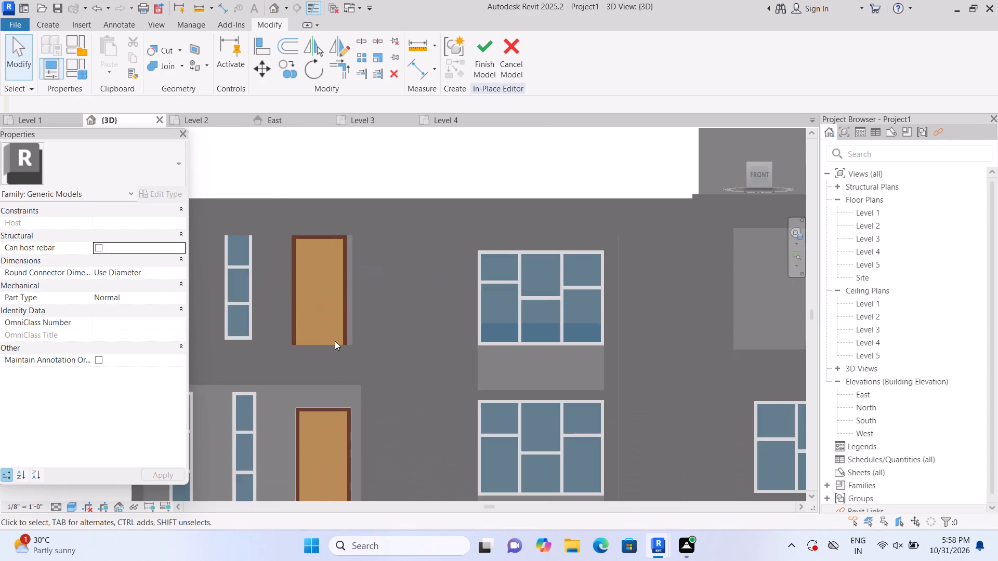
{"action": "scroll", "coordinate": [335, 341], "scroll_direction": "up", "scroll_amount": 2}
{"action": "middle_click_drag", "start_coordinate": [341, 344], "coordinate": [468, 349]}
{"action": "scroll", "coordinate": [468, 349], "scroll_direction": "up", "scroll_amount": 1}
{"action": "scroll", "coordinate": [413, 279], "scroll_direction": "up", "scroll_amount": 2}
{"action": "middle_click_drag", "start_coordinate": [415, 279], "coordinate": [415, 326]}
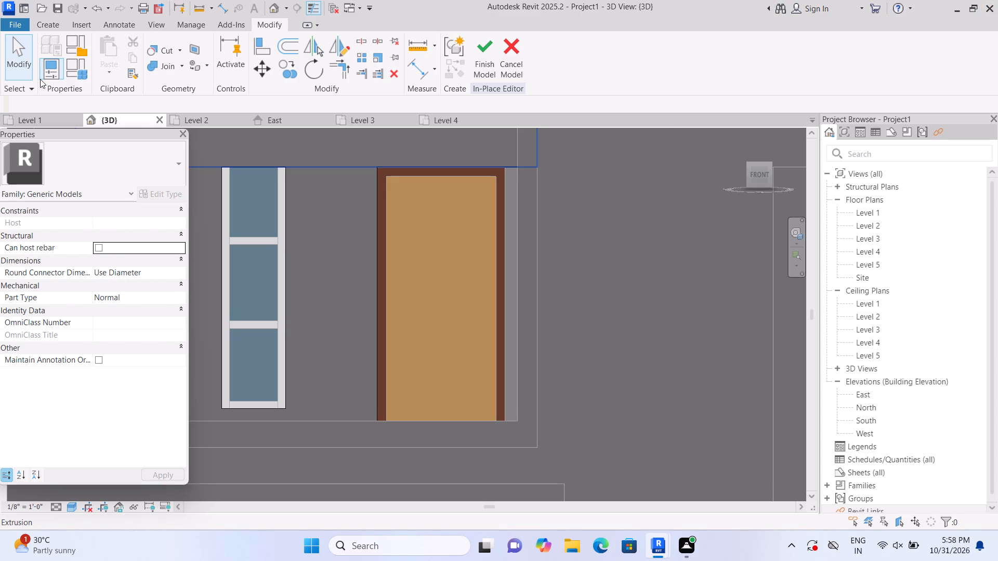
{"action": "left_click", "coordinate": [59, 25]}
{"action": "left_click", "coordinate": [112, 58]}
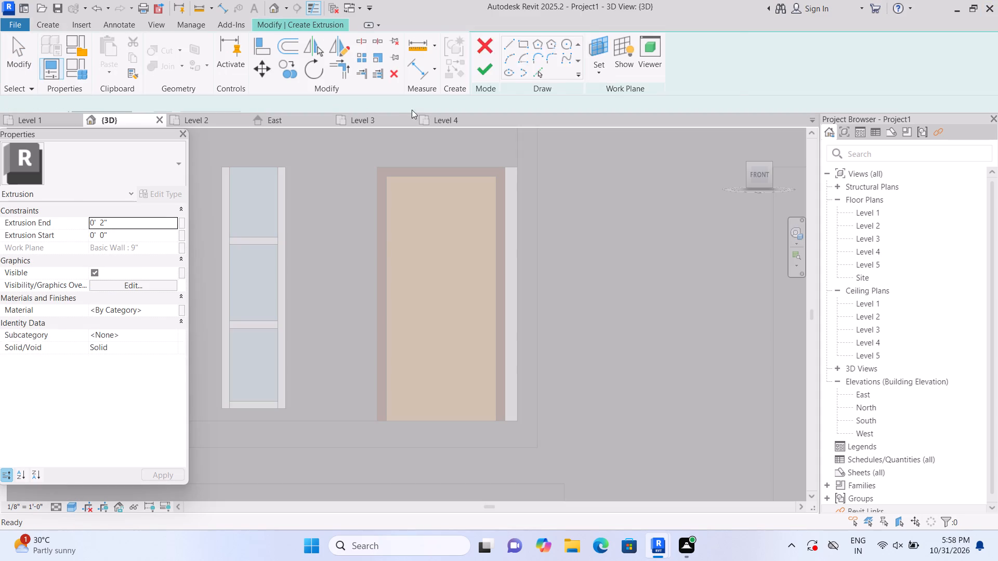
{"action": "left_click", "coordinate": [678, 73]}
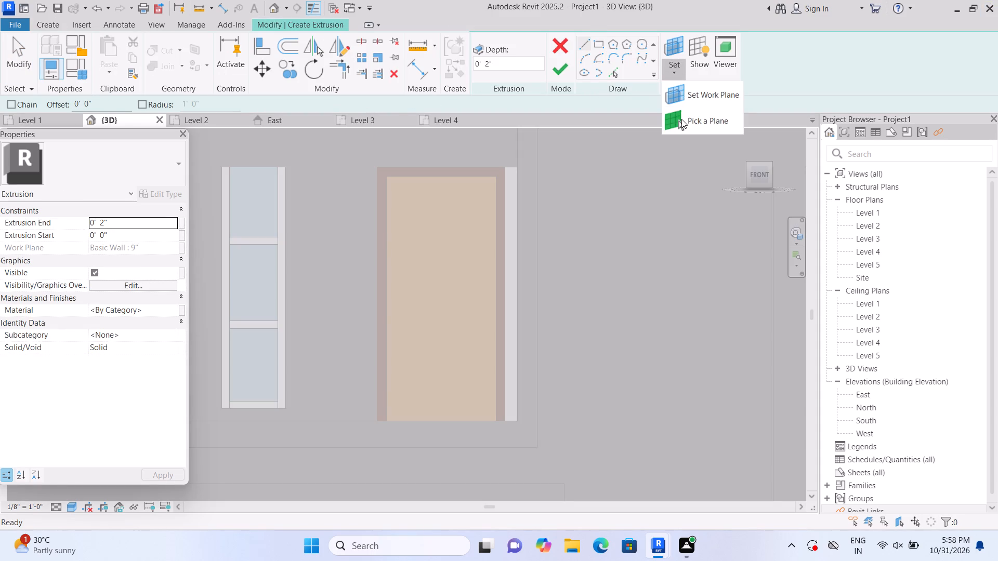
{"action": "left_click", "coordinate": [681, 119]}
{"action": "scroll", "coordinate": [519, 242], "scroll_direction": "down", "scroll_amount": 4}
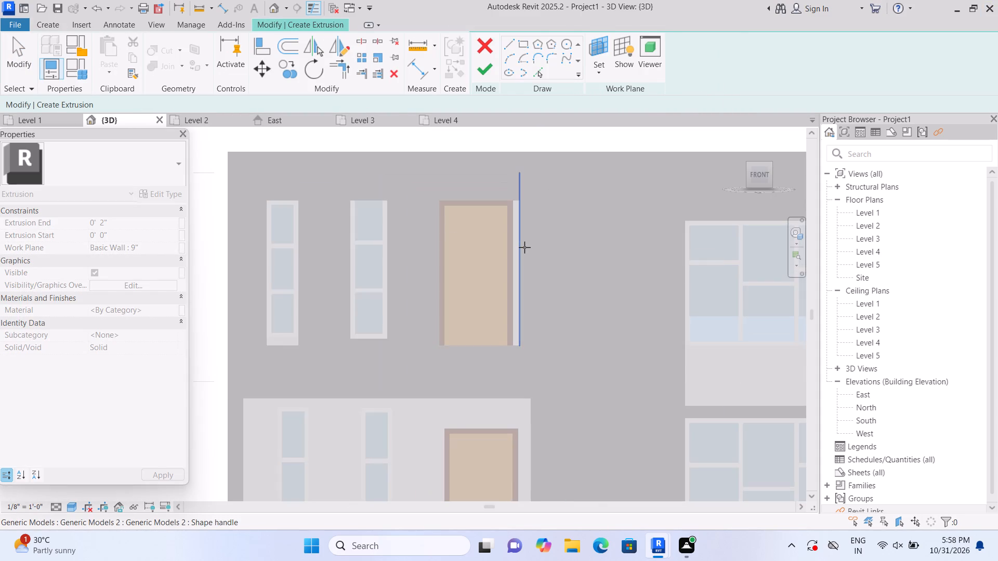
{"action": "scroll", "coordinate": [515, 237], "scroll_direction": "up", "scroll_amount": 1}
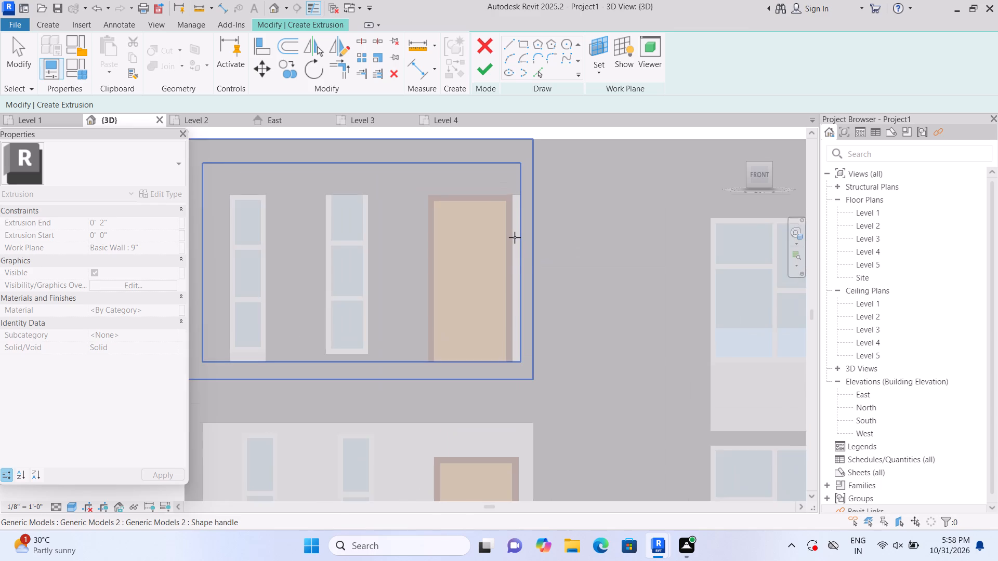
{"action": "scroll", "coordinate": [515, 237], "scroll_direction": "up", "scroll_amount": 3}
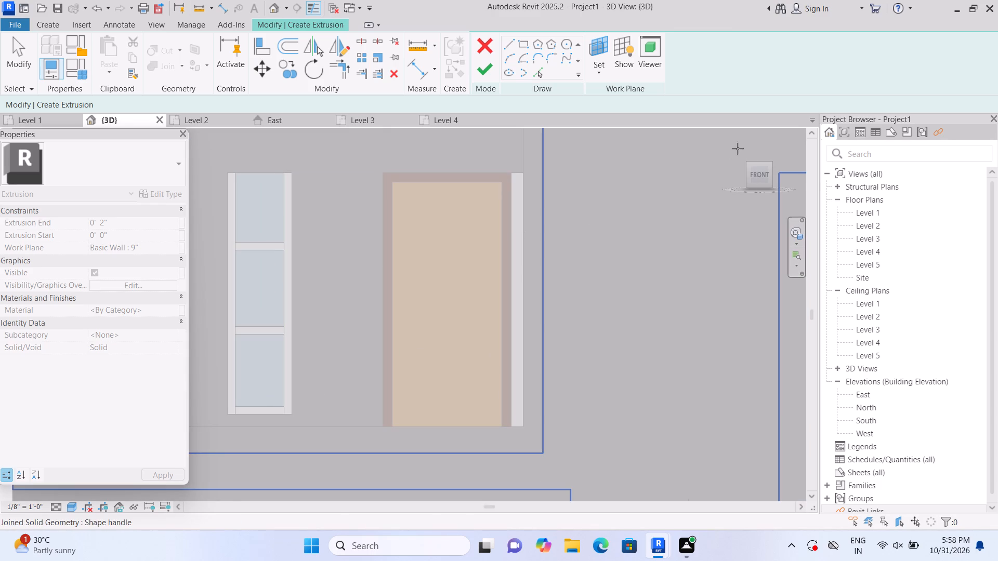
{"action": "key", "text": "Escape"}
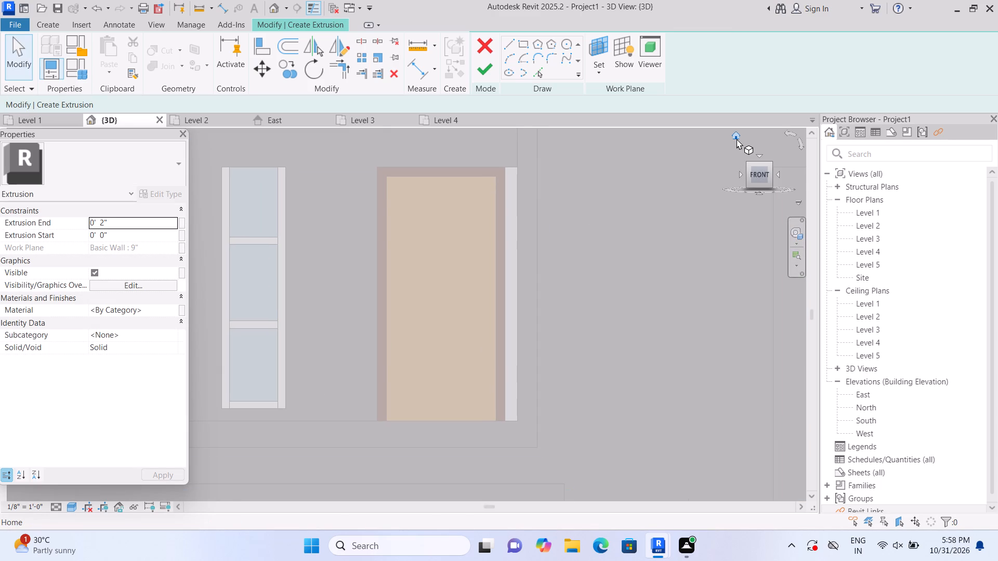
Set the exposed 9" wall face between the upper balcony door and the balcony frame as the extrusion's work plane.
{"action": "left_click", "coordinate": [737, 138]}
{"action": "scroll", "coordinate": [236, 393], "scroll_direction": "up", "scroll_amount": 2}
{"action": "scroll", "coordinate": [285, 414], "scroll_direction": "up", "scroll_amount": 4}
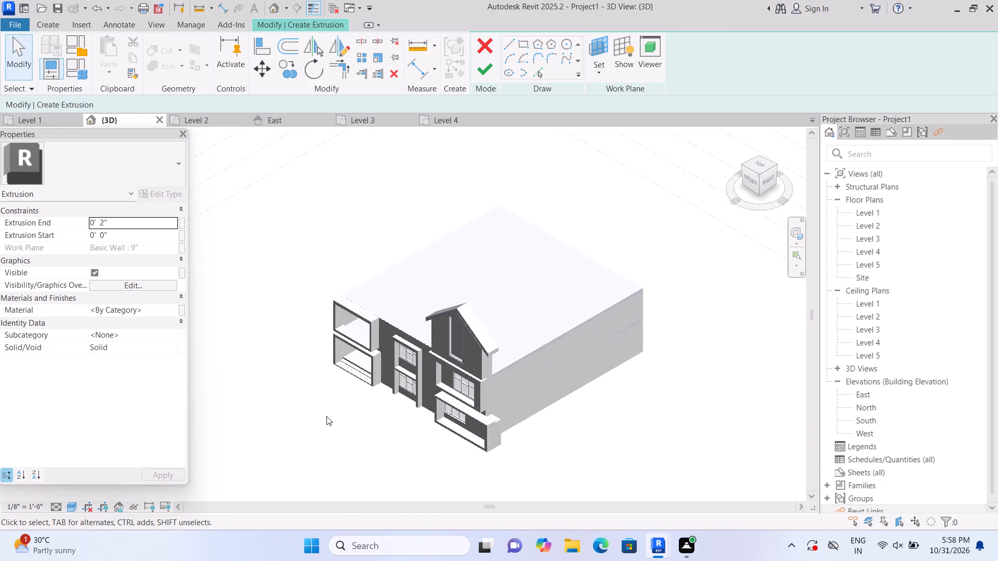
{"action": "scroll", "coordinate": [326, 416], "scroll_direction": "up", "scroll_amount": 12}
{"action": "middle_click_drag", "start_coordinate": [399, 371], "coordinate": [431, 410]}
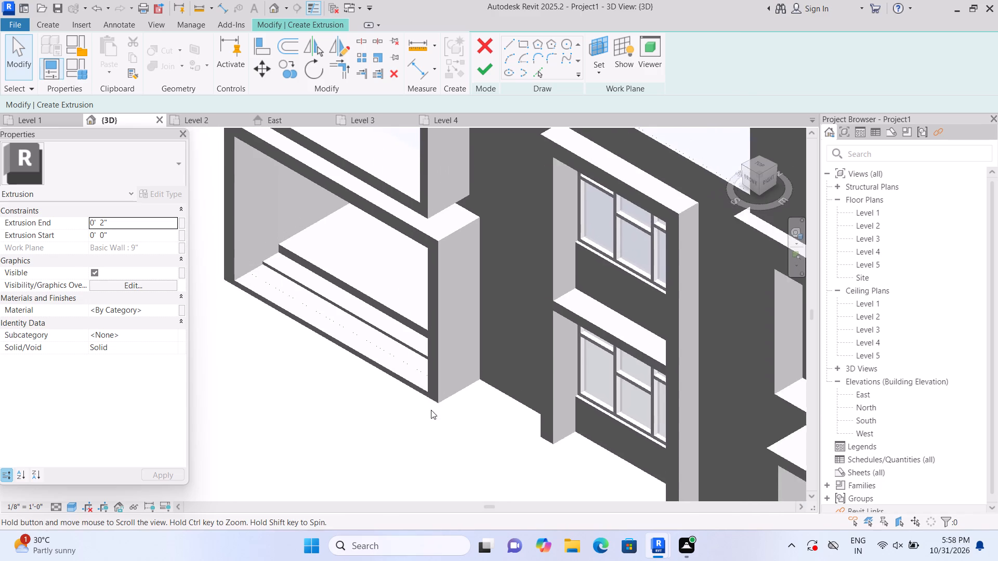
{"action": "middle_click_drag", "start_coordinate": [431, 410], "coordinate": [431, 409]}
{"action": "scroll", "coordinate": [431, 410], "scroll_direction": "up", "scroll_amount": 1}
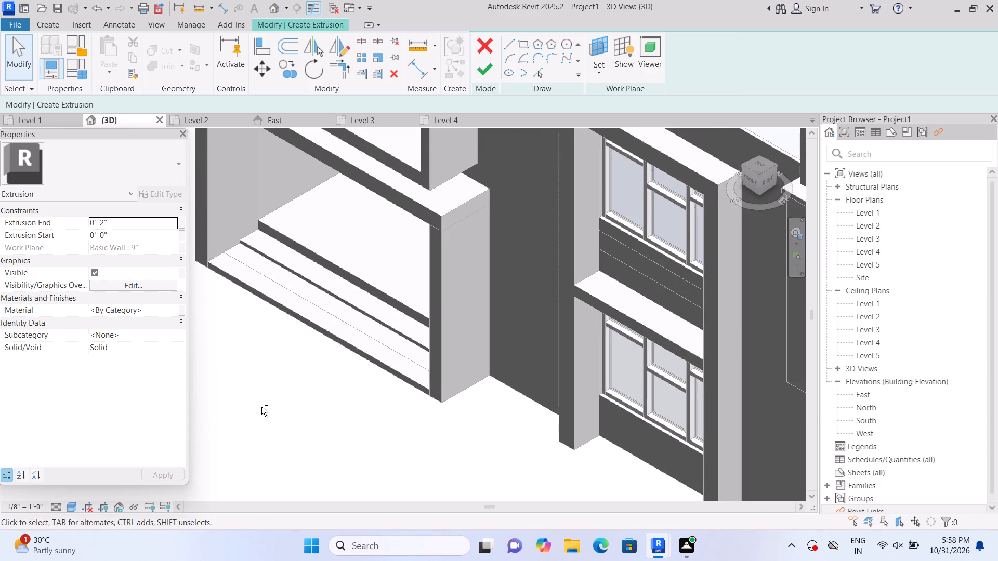
{"action": "middle_click_drag", "start_coordinate": [261, 407], "coordinate": [321, 412], "text": "shift"}
{"action": "middle_click_drag", "start_coordinate": [350, 360], "coordinate": [29, 422]}
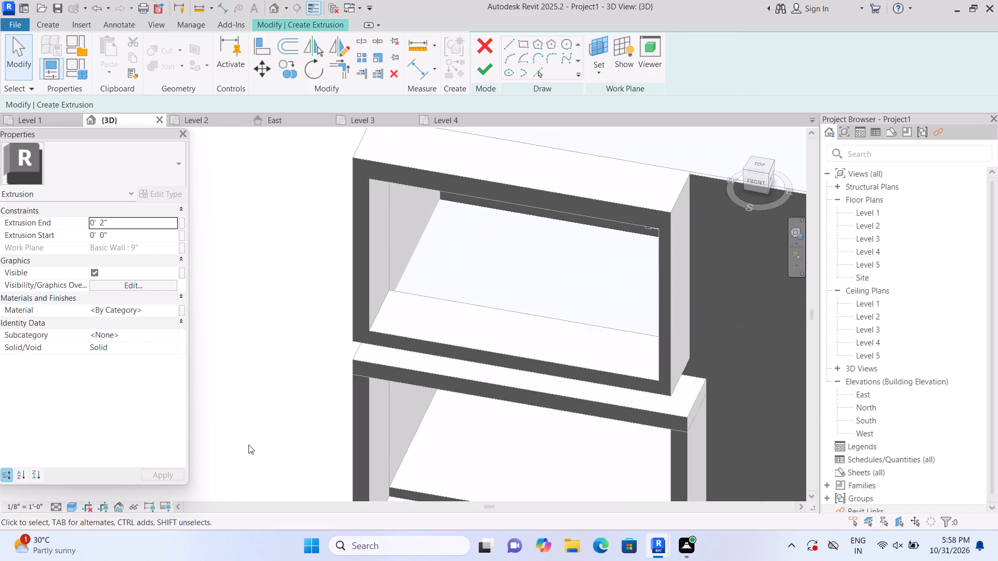
{"action": "scroll", "coordinate": [272, 455], "scroll_direction": "up", "scroll_amount": 1, "text": "shift"}
{"action": "middle_click_drag", "start_coordinate": [387, 437], "coordinate": [392, 367], "text": "shift"}
{"action": "middle_click_drag", "start_coordinate": [452, 293], "coordinate": [448, 312]}
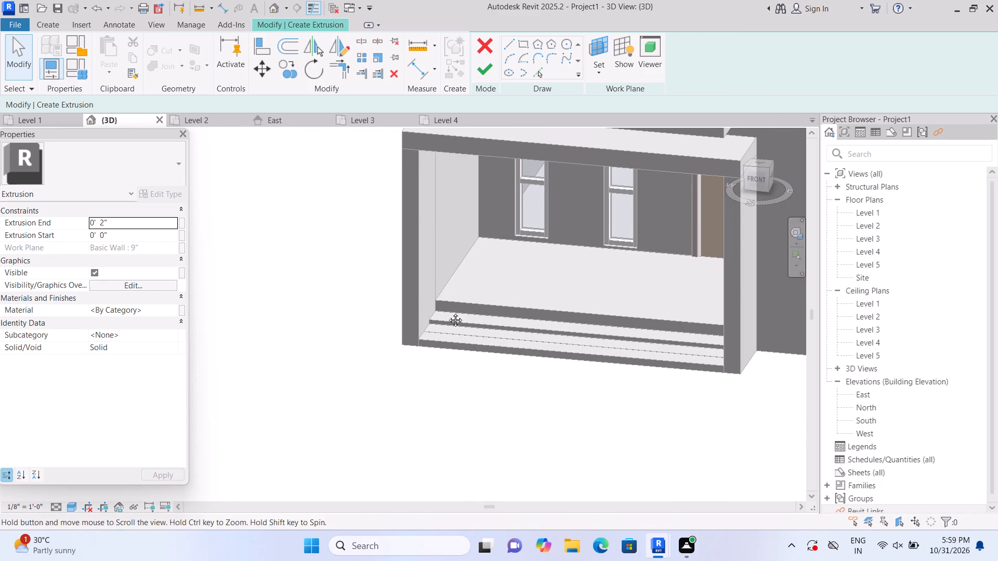
{"action": "middle_click_drag", "start_coordinate": [448, 312], "coordinate": [380, 491]}
{"action": "middle_click_drag", "start_coordinate": [441, 386], "coordinate": [464, 341], "text": "shift"}
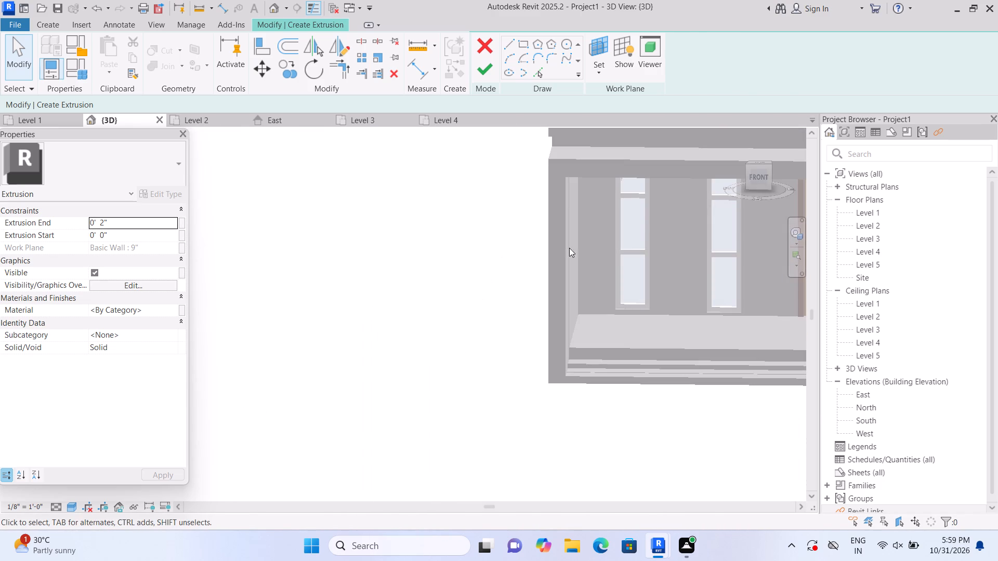
{"action": "middle_click_drag", "start_coordinate": [564, 265], "coordinate": [343, 560]}
{"action": "scroll", "coordinate": [394, 515], "scroll_direction": "up", "scroll_amount": 1, "text": "shift"}
{"action": "middle_click_drag", "start_coordinate": [400, 512], "coordinate": [446, 468], "text": "shift"}
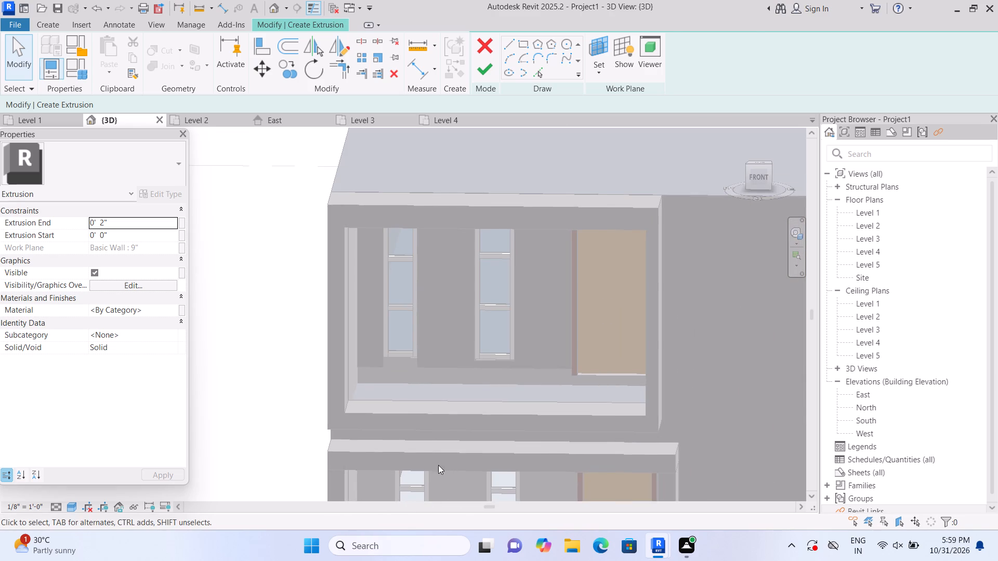
{"action": "middle_click_drag", "start_coordinate": [417, 464], "coordinate": [452, 418], "text": "shift"}
{"action": "middle_click_drag", "start_coordinate": [469, 403], "coordinate": [151, 560]}
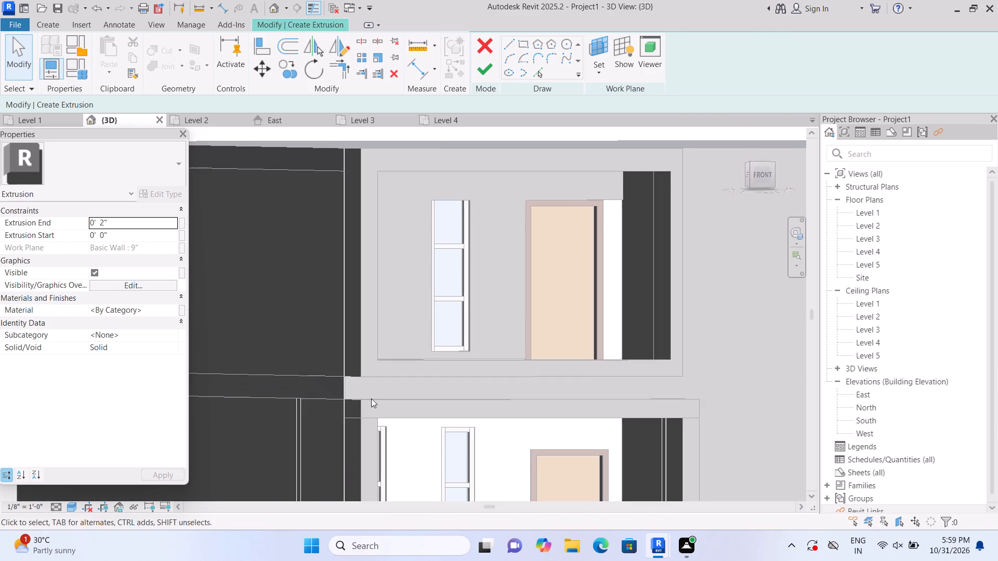
{"action": "middle_click_drag", "start_coordinate": [362, 418], "coordinate": [313, 495]}
{"action": "scroll", "coordinate": [489, 408], "scroll_direction": "up", "scroll_amount": 3}
{"action": "middle_click_drag", "start_coordinate": [468, 418], "coordinate": [353, 449]}
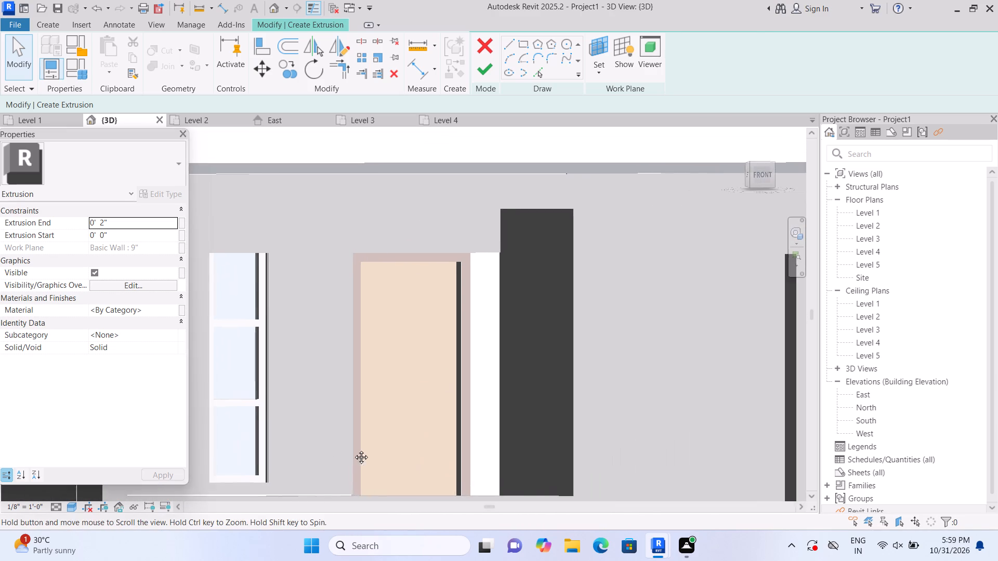
{"action": "middle_click_drag", "start_coordinate": [353, 449], "coordinate": [350, 447]}
{"action": "scroll", "coordinate": [402, 440], "scroll_direction": "up", "scroll_amount": 1}
{"action": "middle_click_drag", "start_coordinate": [407, 443], "coordinate": [346, 423]}
{"action": "middle_click_drag", "start_coordinate": [364, 434], "coordinate": [365, 431]}
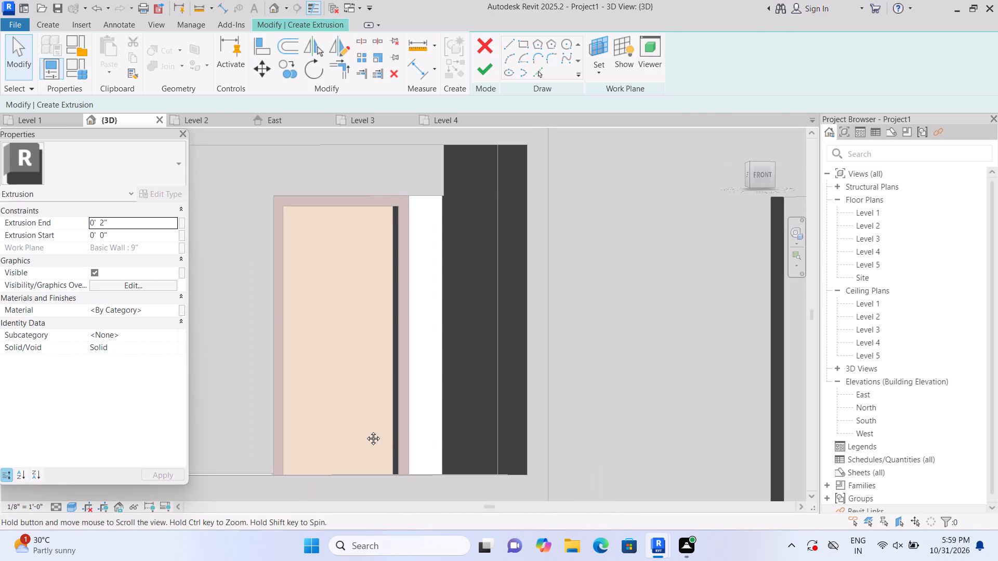
{"action": "middle_click_drag", "start_coordinate": [365, 431], "coordinate": [369, 396]}
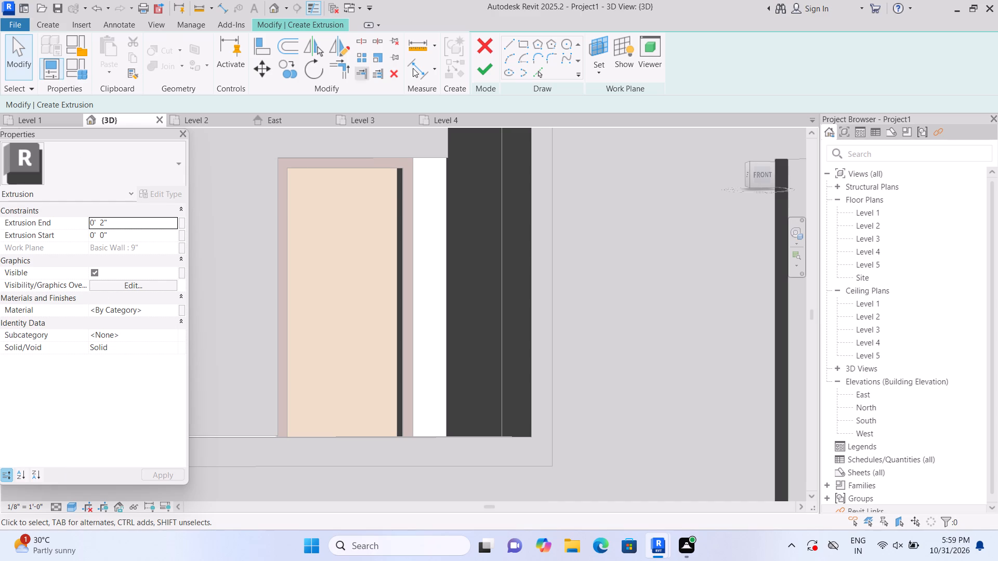
{"action": "left_click", "coordinate": [613, 75]}
{"action": "left_click", "coordinate": [594, 72]}
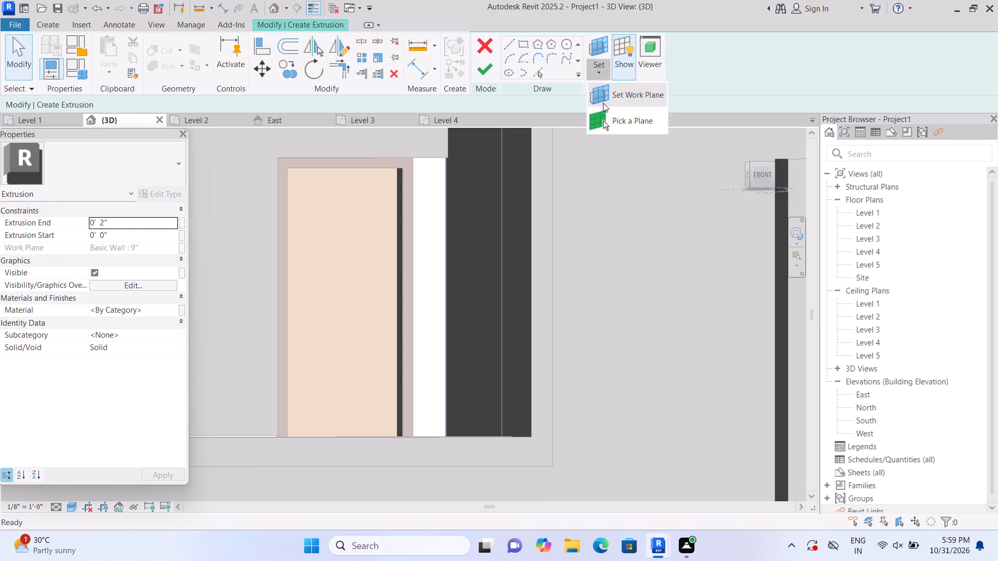
{"action": "double_click", "coordinate": [608, 122]}
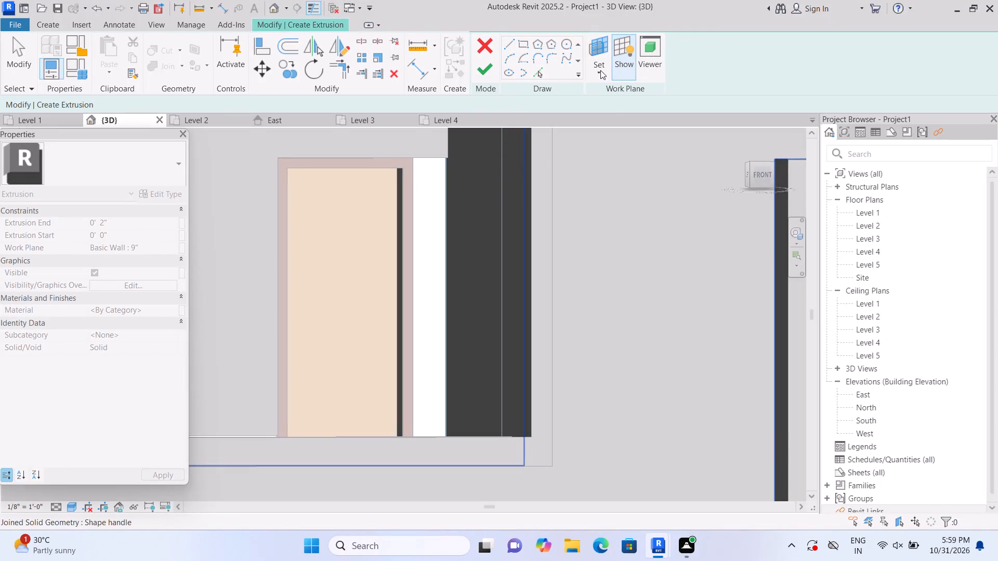
{"action": "left_click", "coordinate": [600, 70]}
{"action": "left_click", "coordinate": [600, 40]}
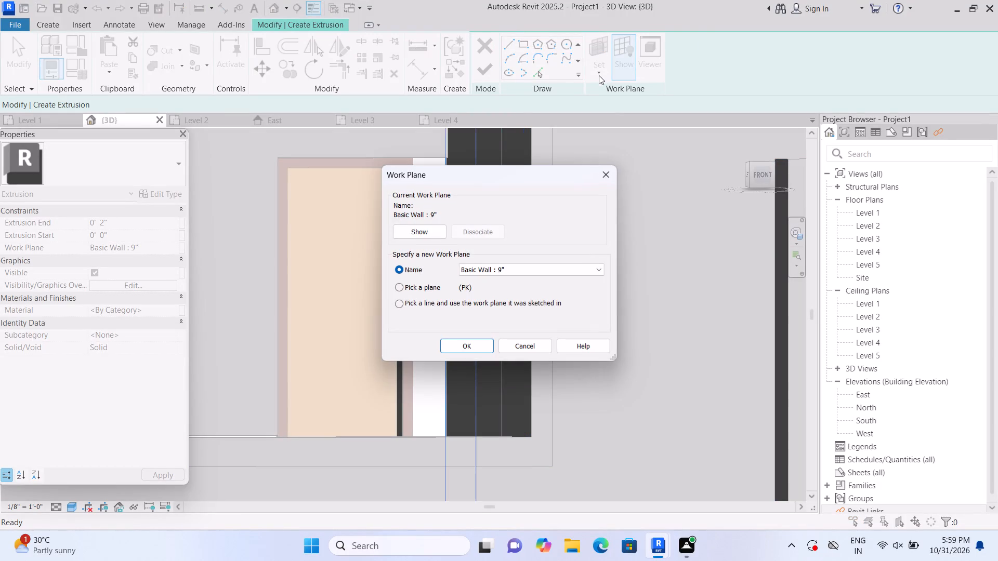
{"action": "double_click", "coordinate": [608, 171]}
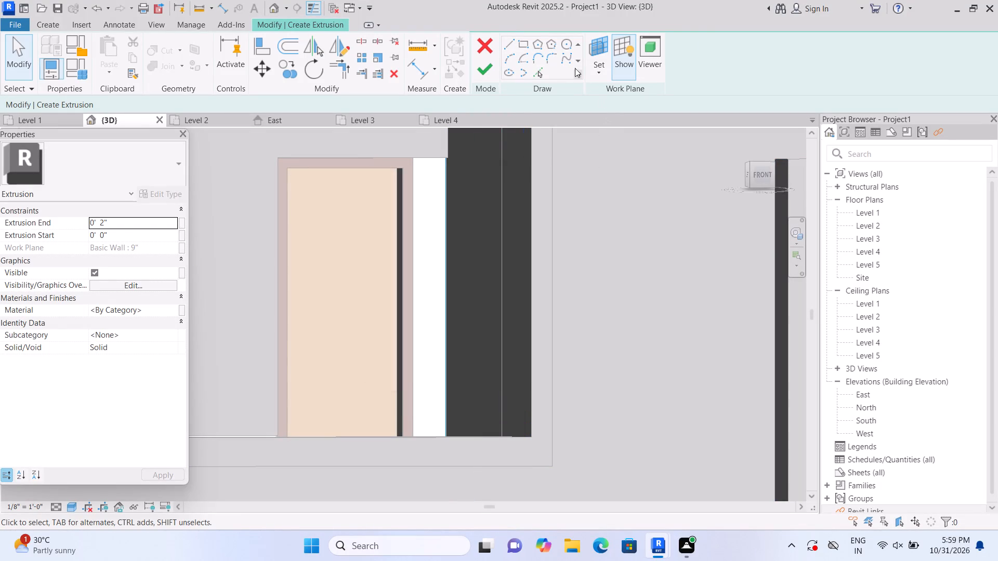
{"action": "left_click", "coordinate": [596, 78]}
{"action": "left_click", "coordinate": [611, 107]}
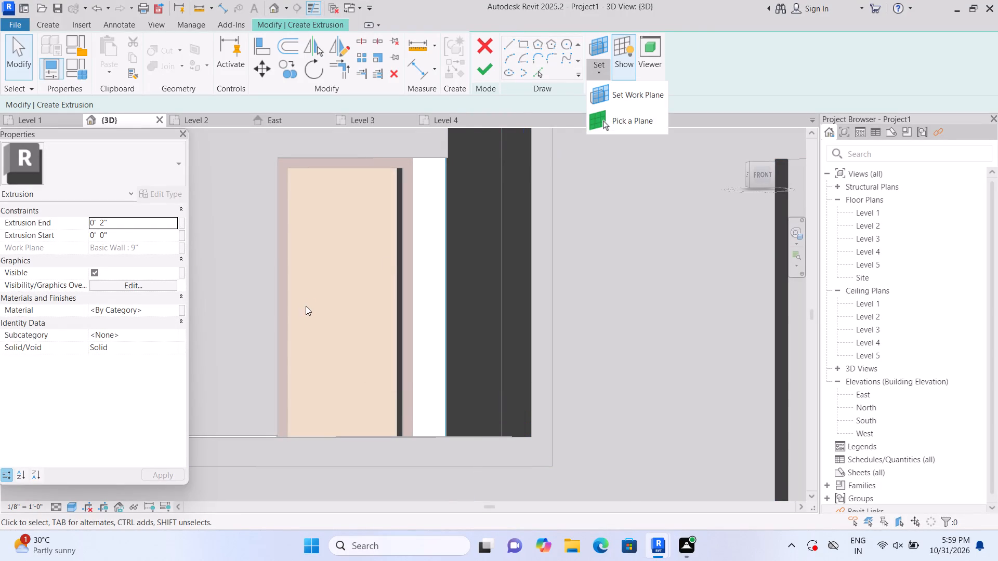
{"action": "scroll", "coordinate": [306, 301], "scroll_direction": "up", "scroll_amount": 2}
{"action": "scroll", "coordinate": [449, 258], "scroll_direction": "down", "scroll_amount": 2}
{"action": "middle_click_drag", "start_coordinate": [485, 243], "coordinate": [454, 296]}
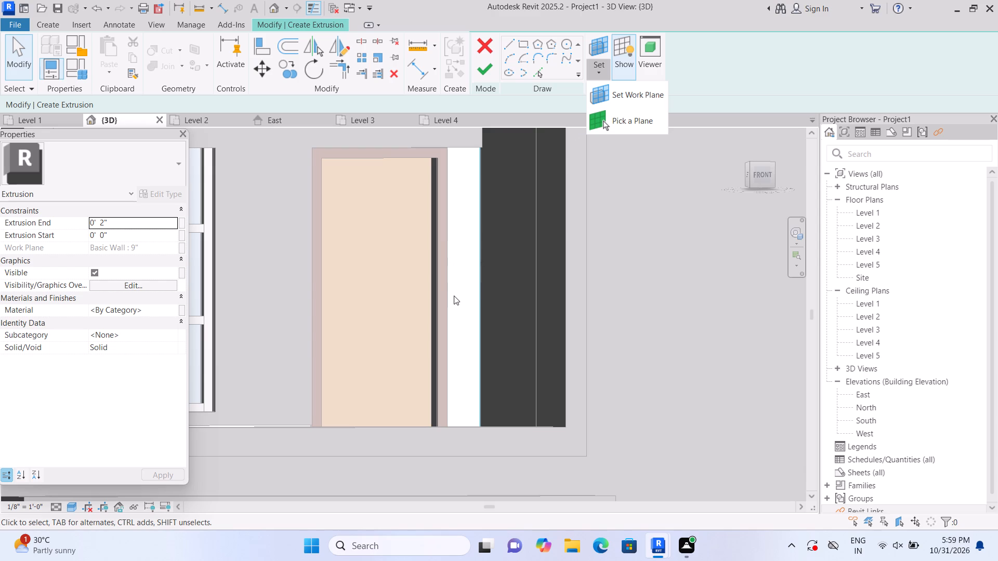
{"action": "left_click", "coordinate": [624, 118]}
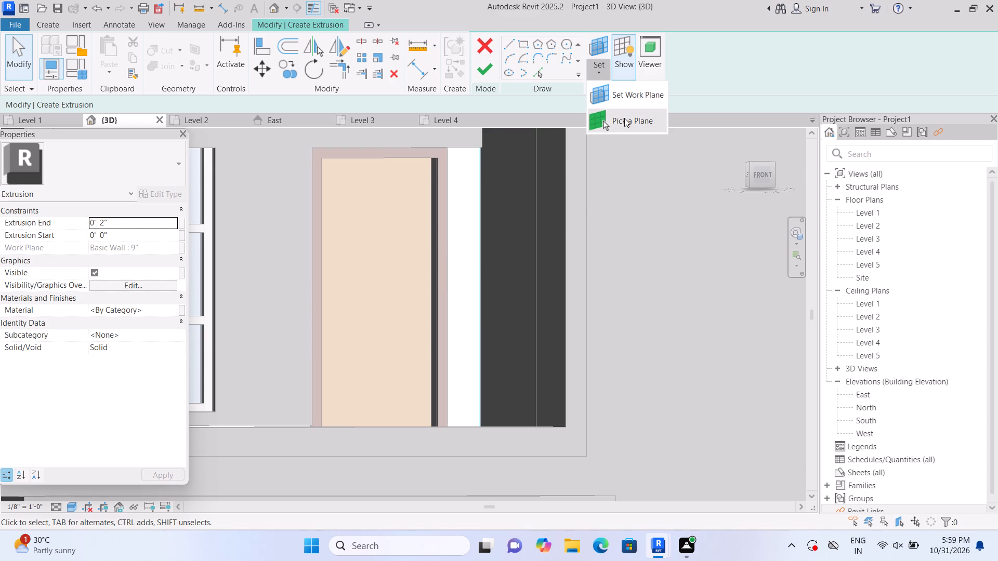
{"action": "scroll", "coordinate": [489, 260], "scroll_direction": "up", "scroll_amount": 1}
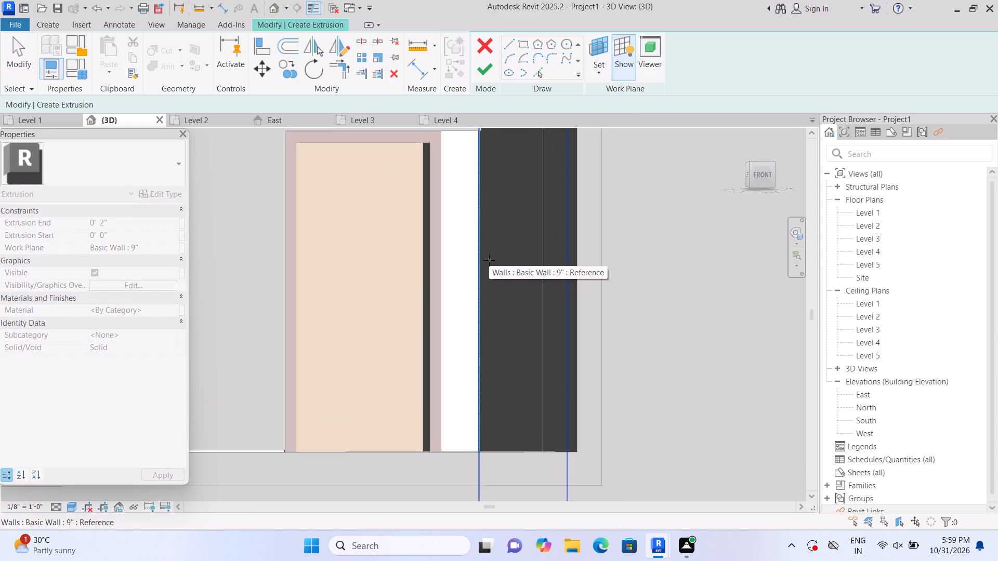
{"action": "middle_click_drag", "start_coordinate": [490, 262], "coordinate": [526, 338]}
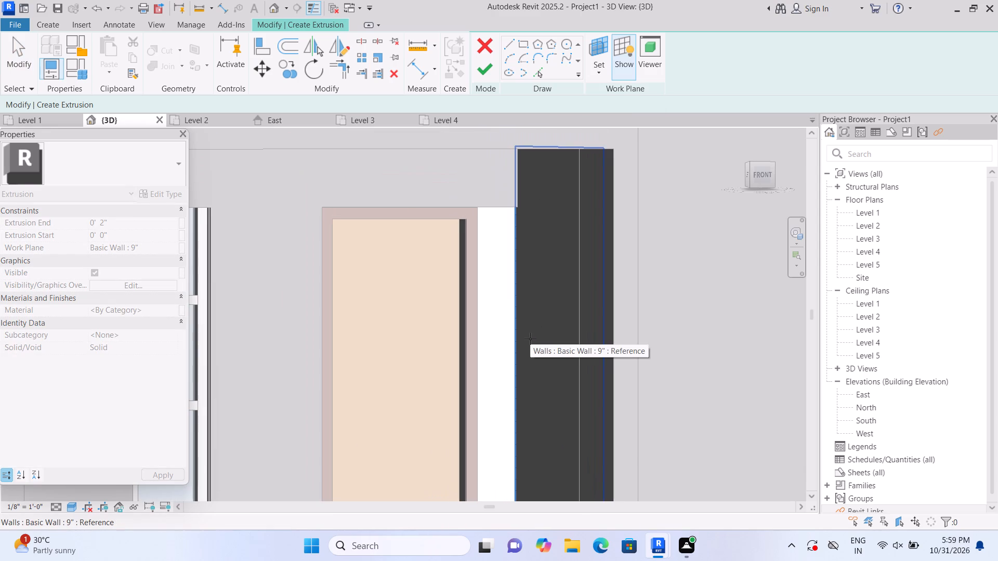
{"action": "left_click", "coordinate": [502, 345]}
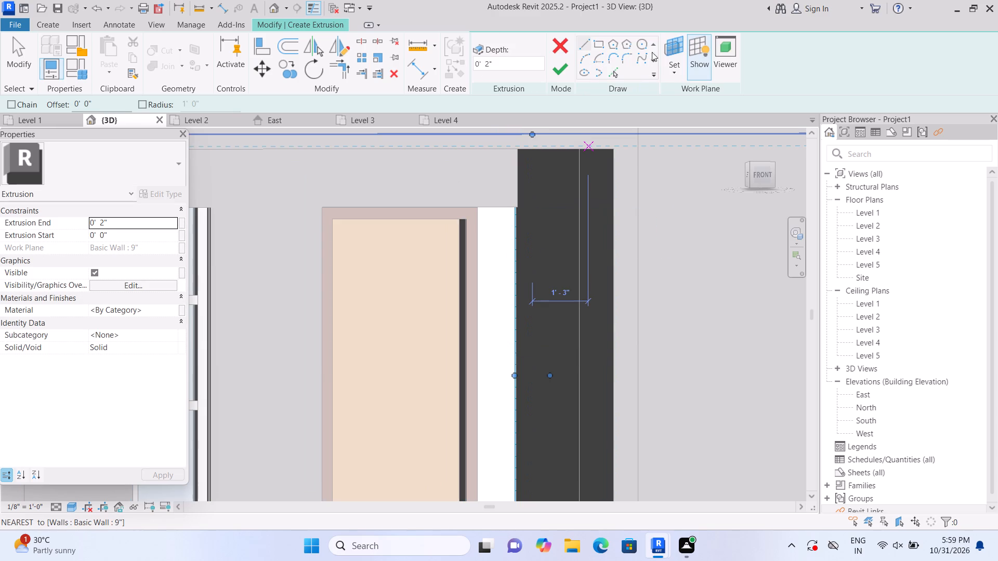
Extrude a 2" rectangular panel about 6'-11 1/2" tall, filling the wall gap between the upper balcony door and the balcony frame.
{"action": "double_click", "coordinate": [601, 44]}
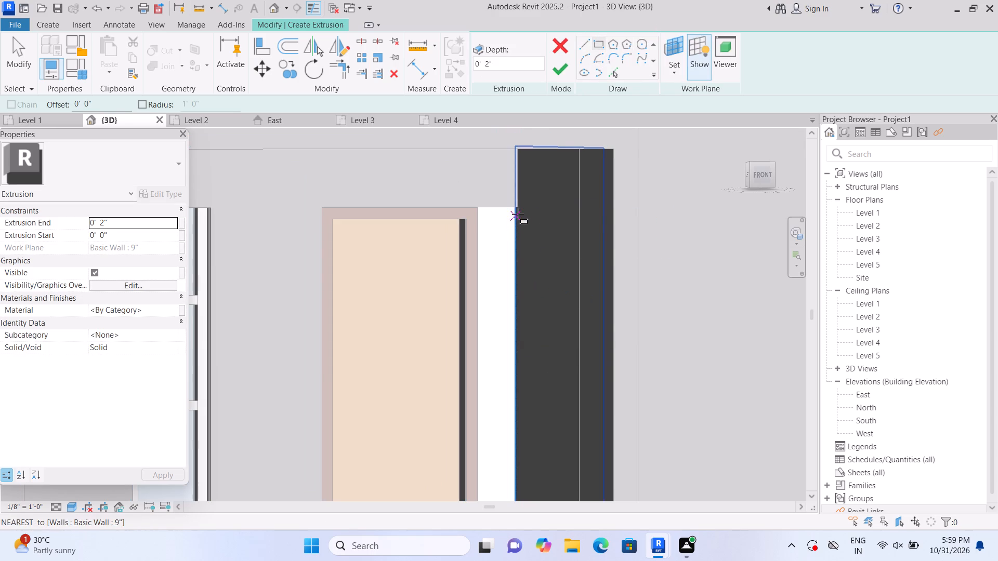
{"action": "left_click", "coordinate": [518, 211]}
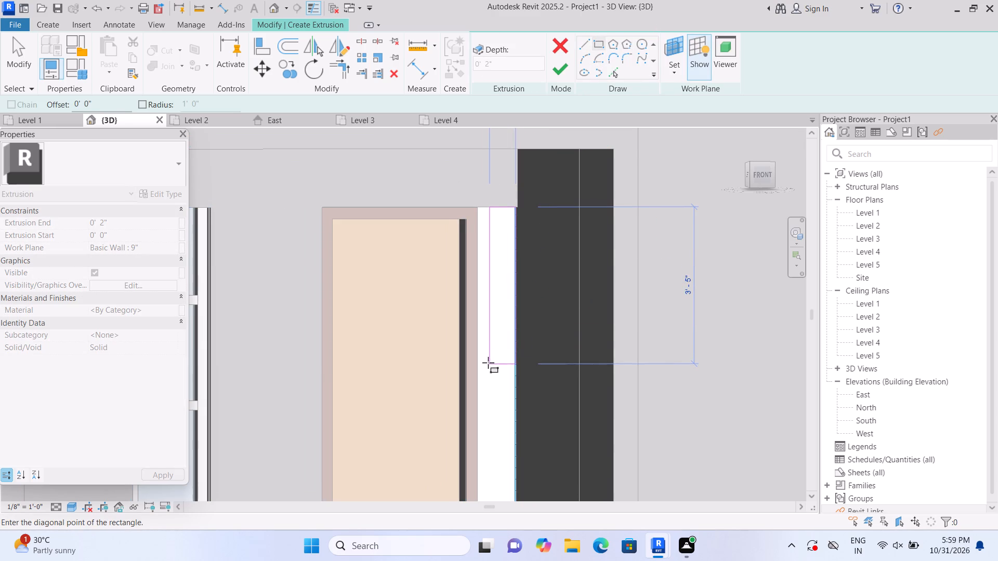
{"action": "middle_click_drag", "start_coordinate": [486, 363], "coordinate": [408, 250]}
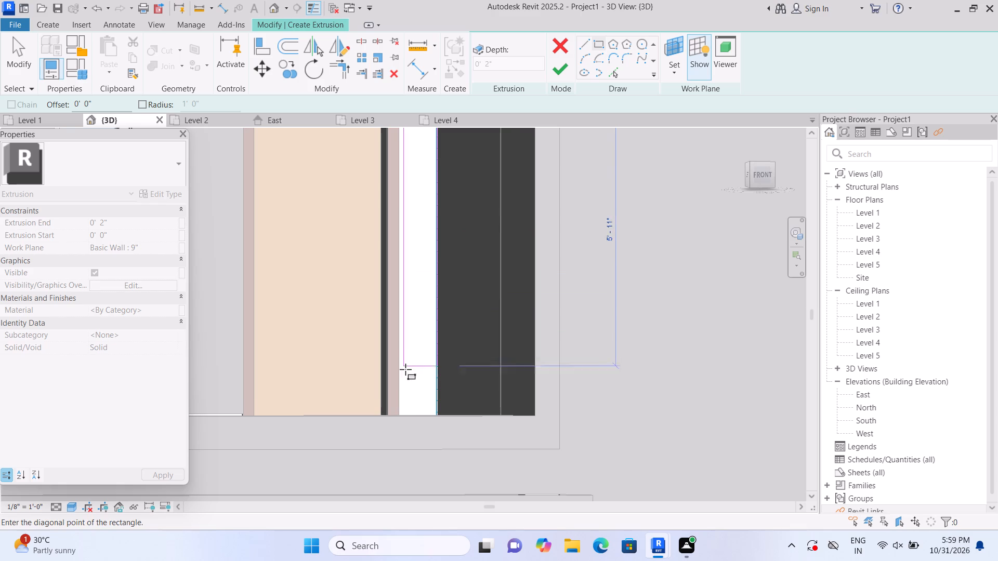
{"action": "left_click", "coordinate": [400, 417]}
{"action": "left_click", "coordinate": [556, 67]}
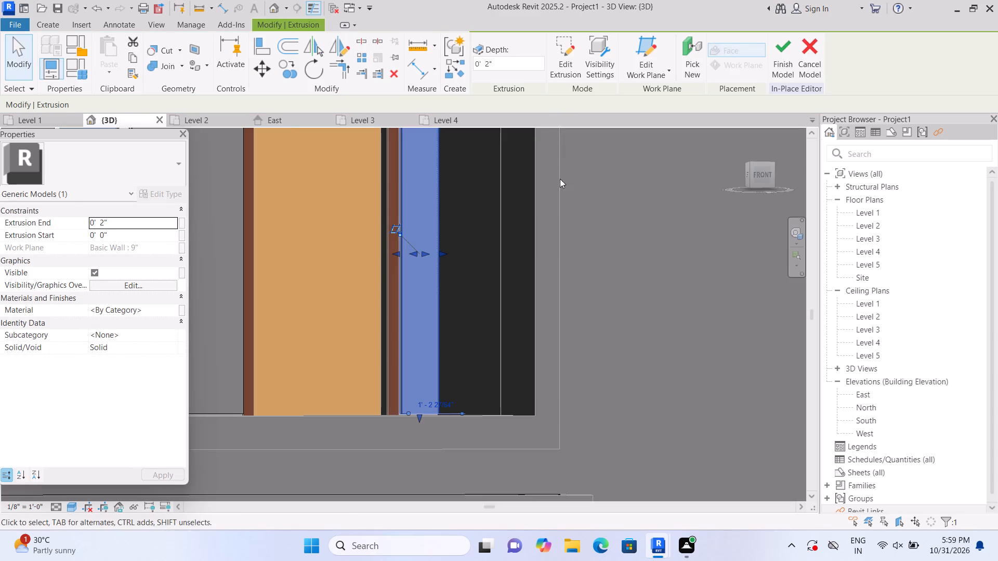
{"action": "scroll", "coordinate": [561, 190], "scroll_direction": "down", "scroll_amount": 3}
{"action": "middle_click_drag", "start_coordinate": [595, 170], "coordinate": [593, 373]}
{"action": "left_click", "coordinate": [460, 178]}
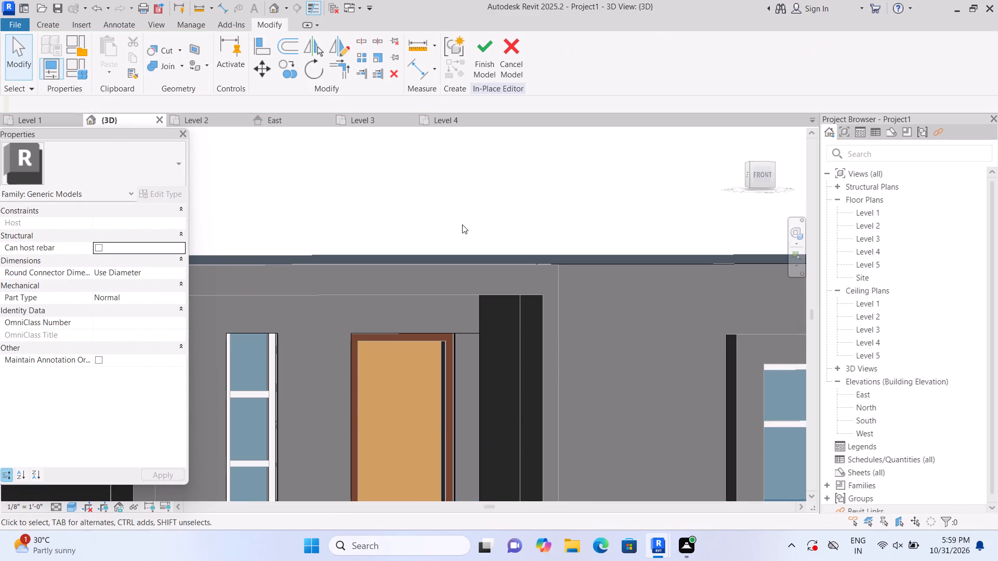
Join the new vertical panel beside the upper balcony door to the panel that runs above the door.
{"action": "middle_click_drag", "start_coordinate": [488, 278], "coordinate": [452, 199]}
{"action": "scroll", "coordinate": [423, 284], "scroll_direction": "up", "scroll_amount": 1}
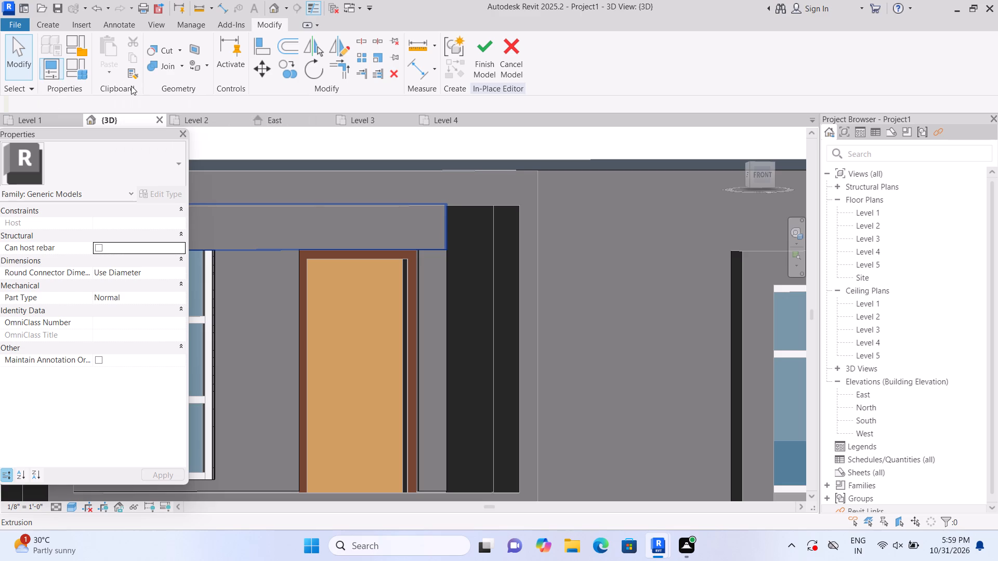
{"action": "left_click", "coordinate": [184, 65]}
{"action": "left_click", "coordinate": [191, 86]}
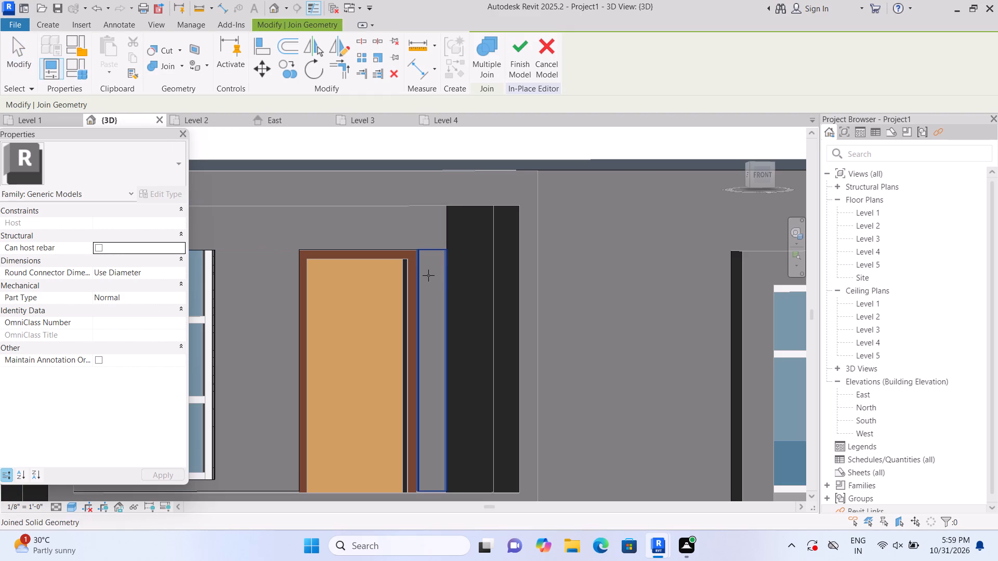
{"action": "left_click", "coordinate": [433, 275]}
{"action": "double_click", "coordinate": [430, 237]}
{"action": "scroll", "coordinate": [453, 290], "scroll_direction": "down", "scroll_amount": 7}
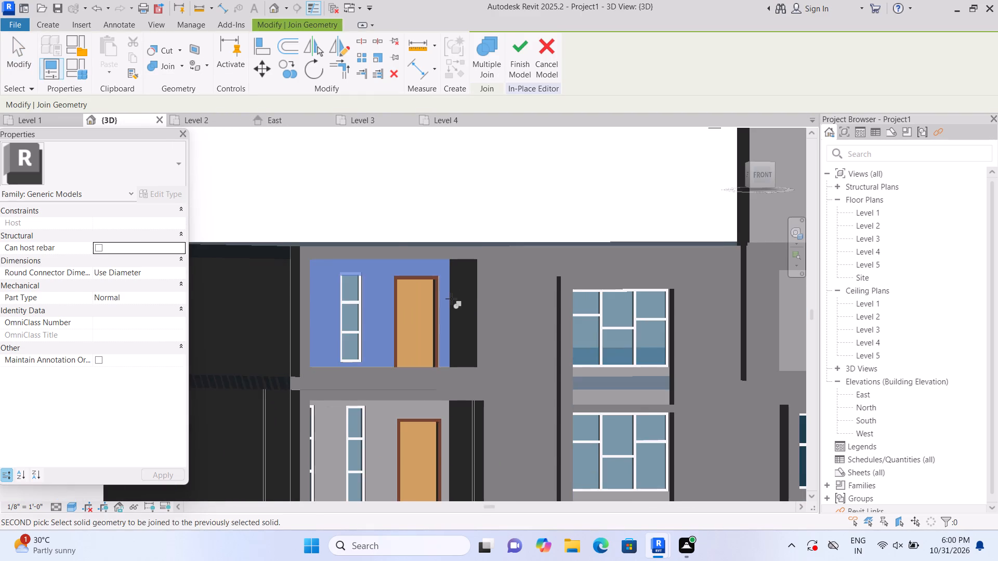
{"action": "key", "text": "Escape"}
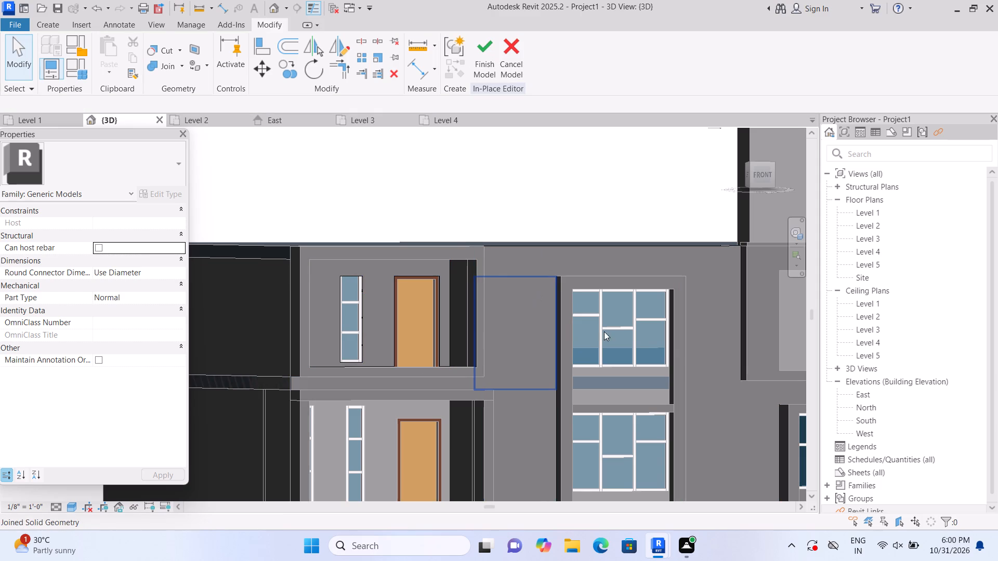
Examine the facade squarely from the front, checking the ground-floor balcony wall around its narrow windows and door.
{"action": "scroll", "coordinate": [726, 264], "scroll_direction": "down", "scroll_amount": 2}
{"action": "middle_click_drag", "start_coordinate": [712, 289], "coordinate": [697, 289]}
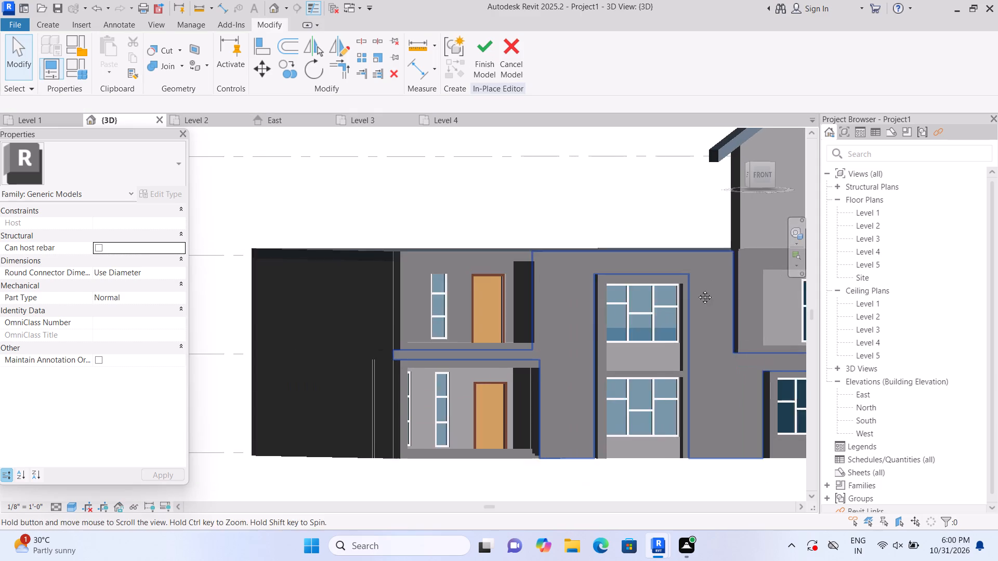
{"action": "middle_click_drag", "start_coordinate": [697, 289], "coordinate": [608, 283]}
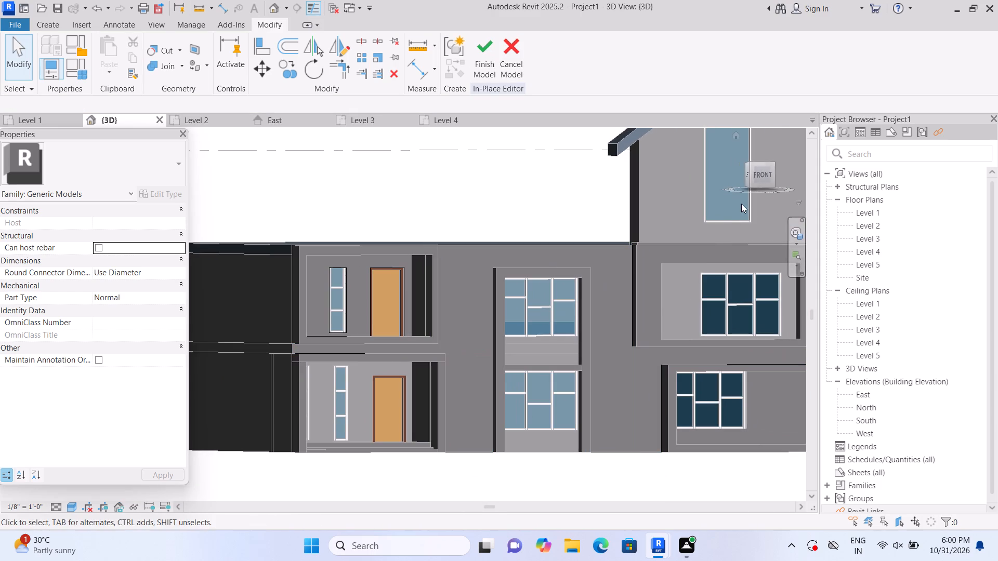
{"action": "left_click", "coordinate": [757, 175]}
{"action": "scroll", "coordinate": [266, 348], "scroll_direction": "up", "scroll_amount": 2}
{"action": "scroll", "coordinate": [389, 320], "scroll_direction": "up", "scroll_amount": 2}
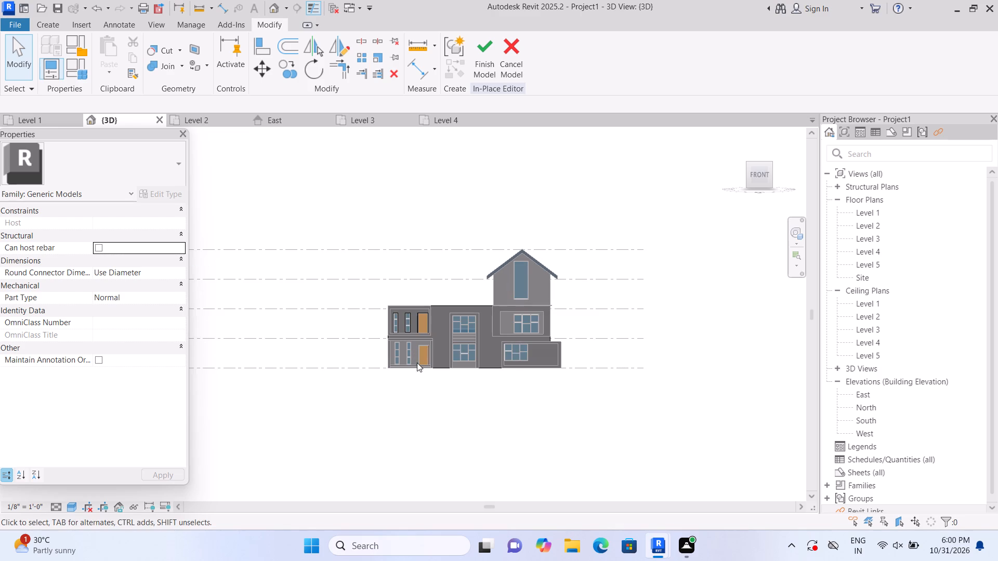
{"action": "scroll", "coordinate": [455, 378], "scroll_direction": "up", "scroll_amount": 1}
{"action": "scroll", "coordinate": [419, 353], "scroll_direction": "up", "scroll_amount": 4}
{"action": "scroll", "coordinate": [374, 318], "scroll_direction": "up", "scroll_amount": 3}
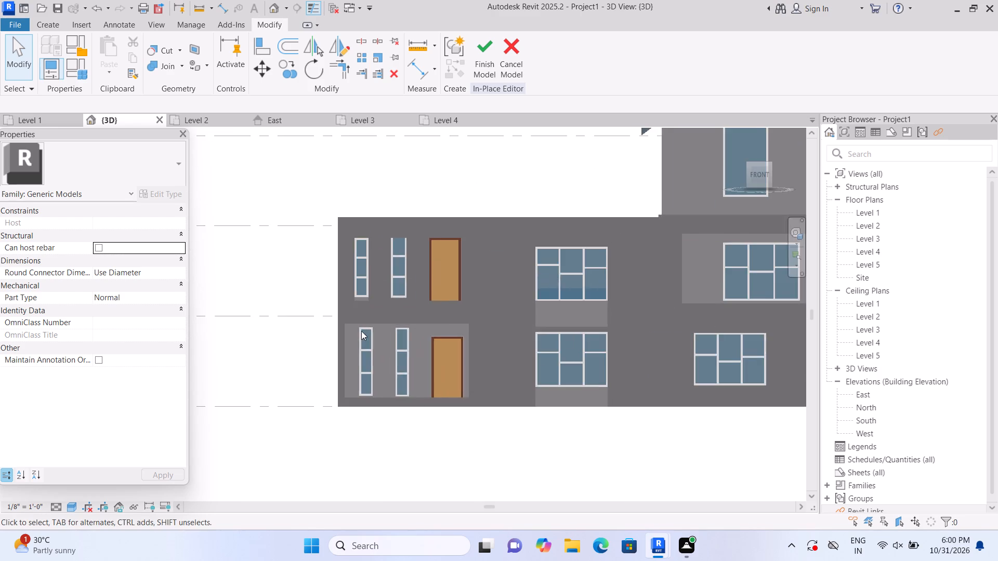
{"action": "scroll", "coordinate": [396, 410], "scroll_direction": "up", "scroll_amount": 1}
{"action": "scroll", "coordinate": [556, 428], "scroll_direction": "up", "scroll_amount": 2}
{"action": "scroll", "coordinate": [378, 383], "scroll_direction": "up", "scroll_amount": 1}
{"action": "middle_click_drag", "start_coordinate": [382, 385], "coordinate": [399, 412]}
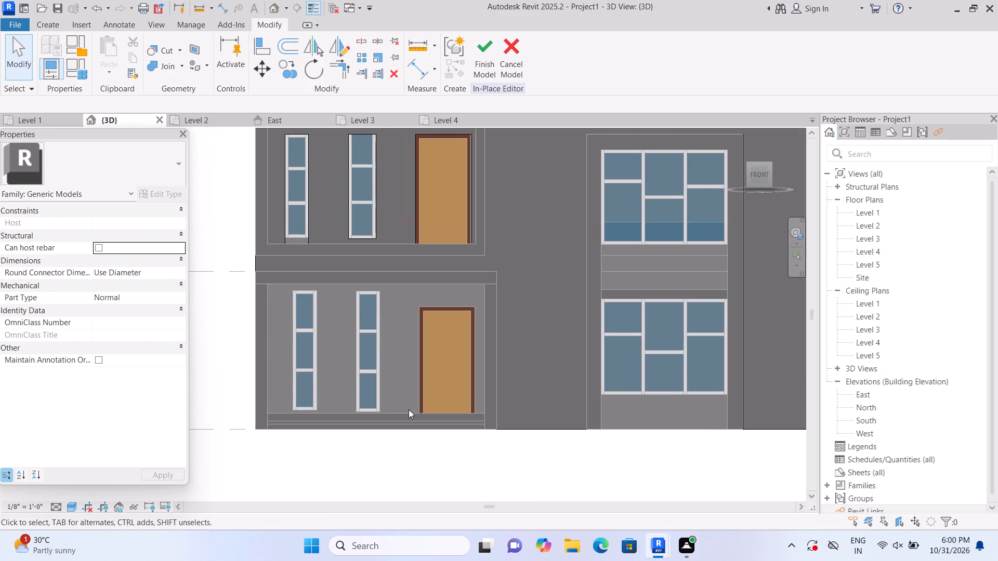
{"action": "scroll", "coordinate": [419, 376], "scroll_direction": "up", "scroll_amount": 3}
{"action": "middle_click_drag", "start_coordinate": [408, 382], "coordinate": [489, 397]}
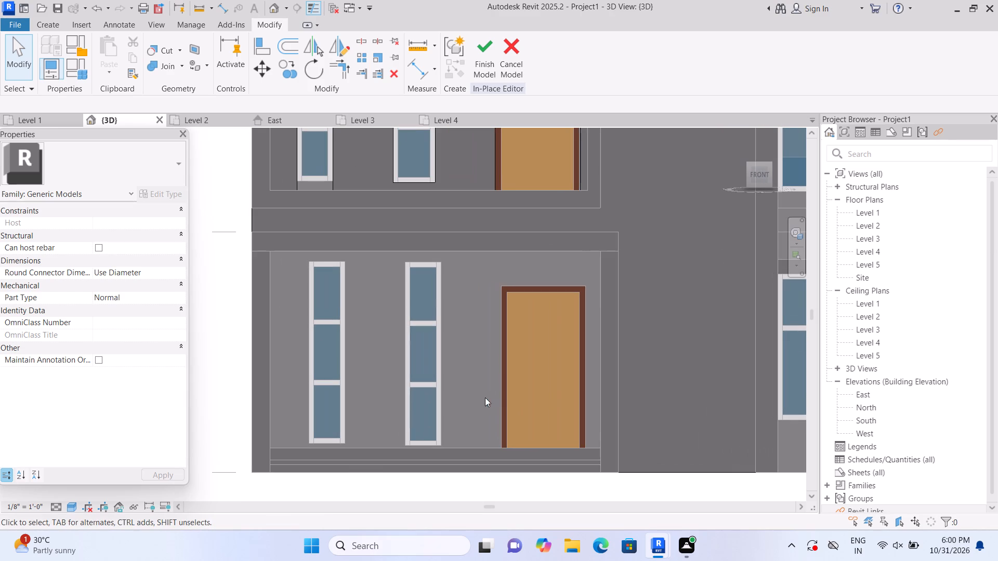
Extrude a 2" strip about 7'-1 1/2" by 5 1/2" on the ground-floor balcony's 9" wall, above the two narrow windows.
{"action": "left_click", "coordinate": [46, 21]}
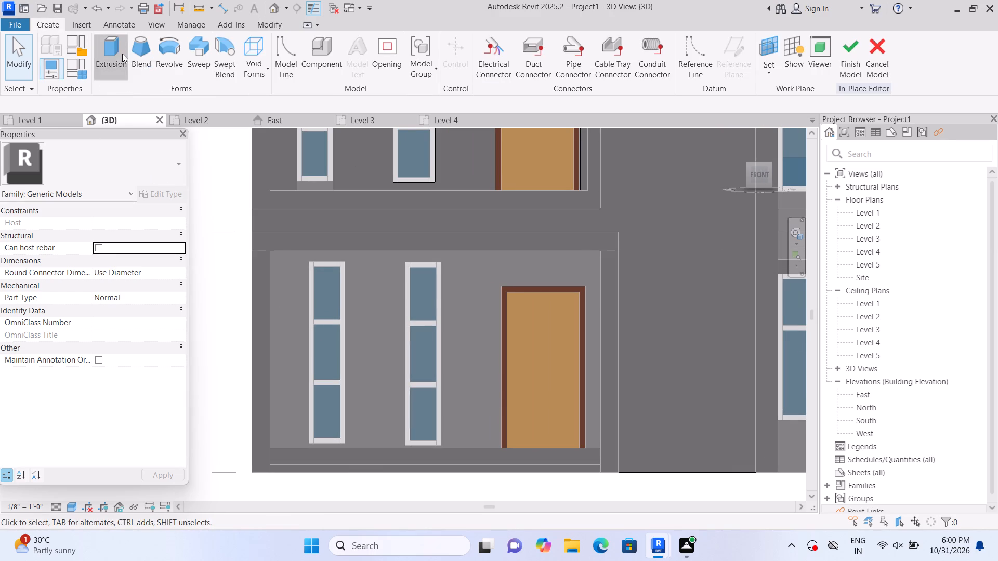
{"action": "left_click", "coordinate": [122, 54]}
{"action": "left_click", "coordinate": [681, 71]}
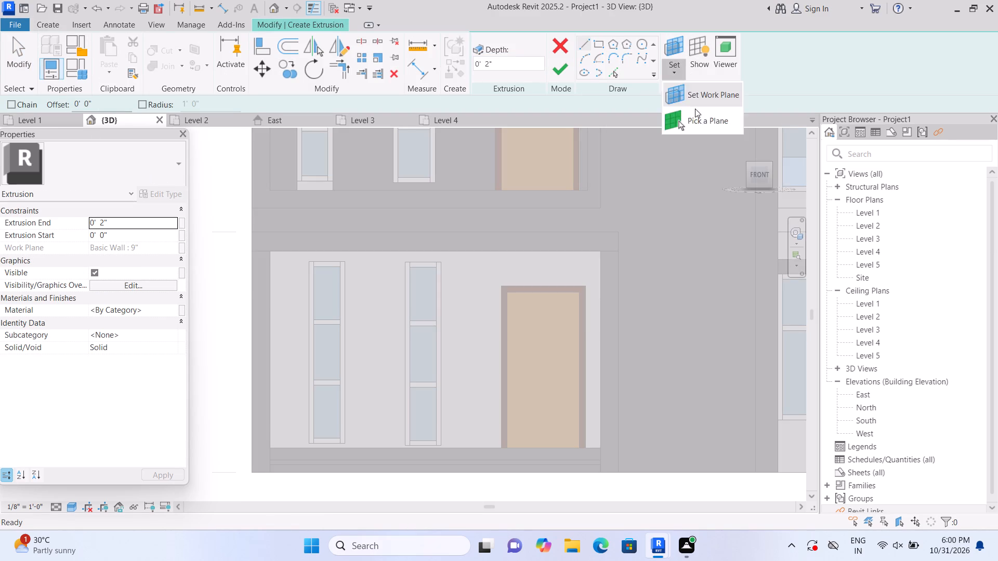
{"action": "left_click", "coordinate": [700, 118]}
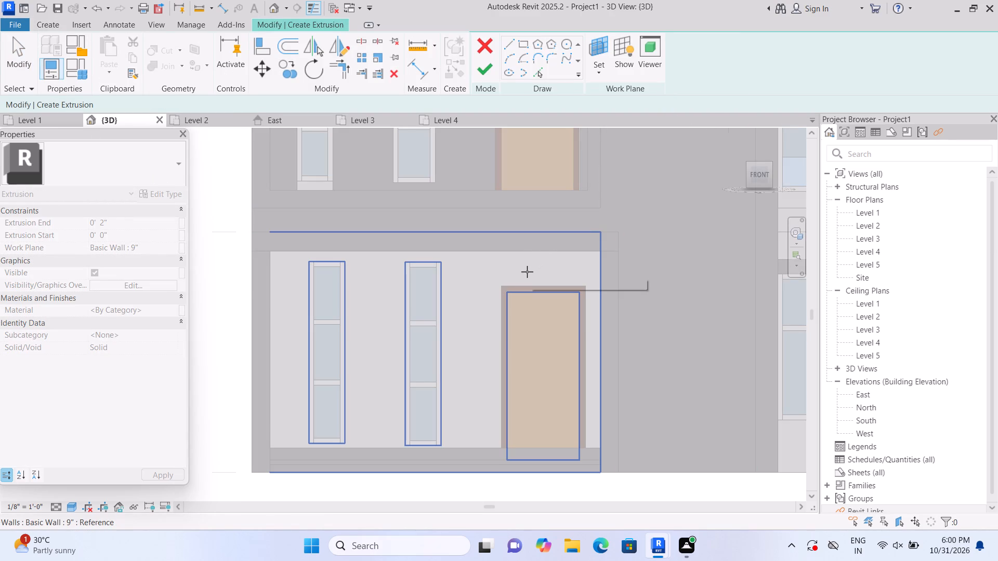
{"action": "double_click", "coordinate": [527, 272]}
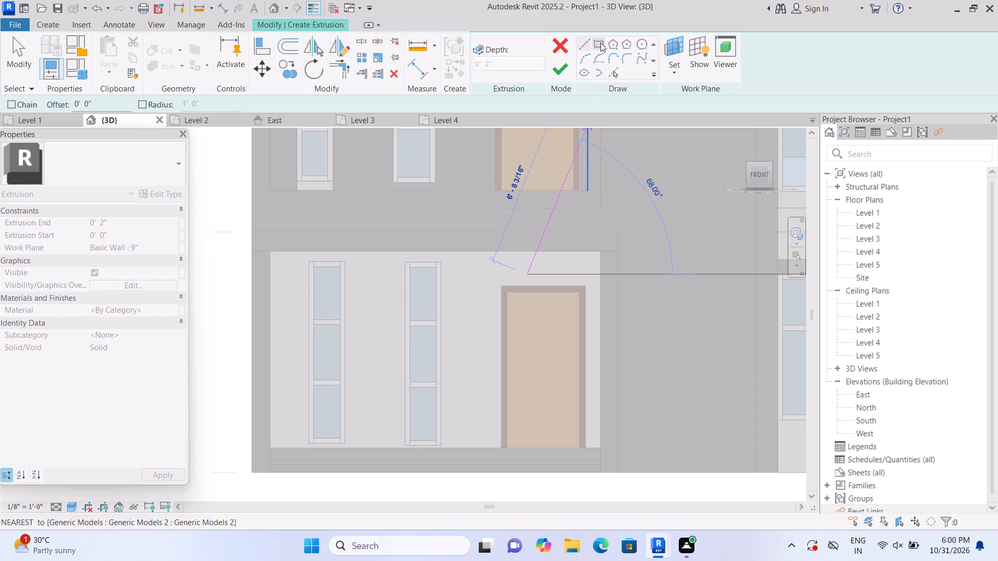
{"action": "left_click", "coordinate": [598, 42]}
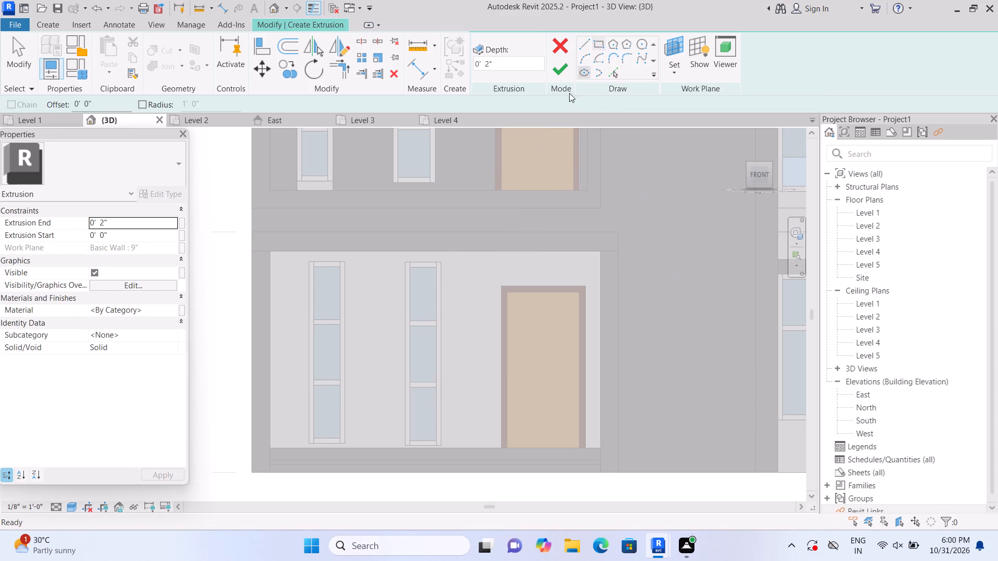
{"action": "left_click", "coordinate": [271, 247]}
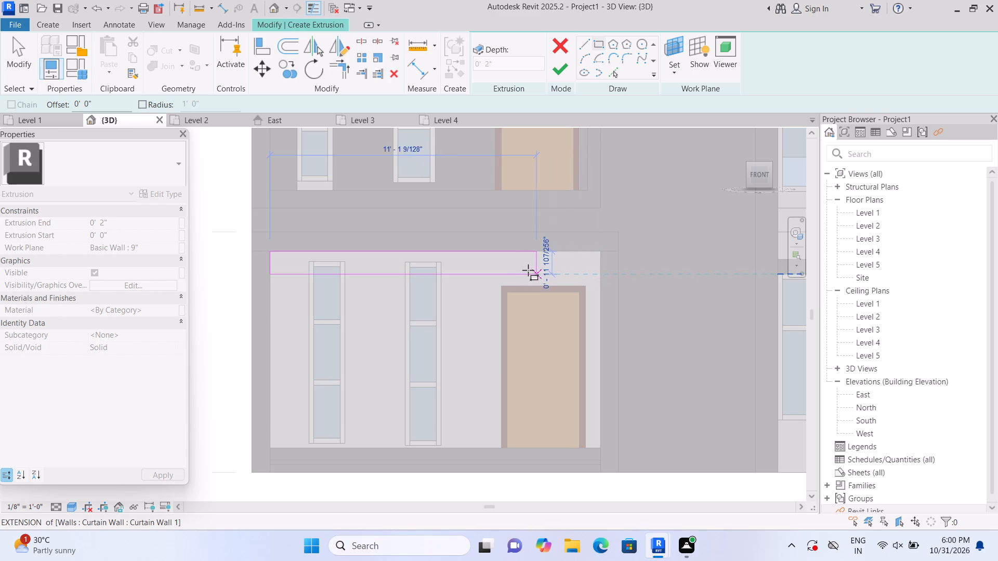
{"action": "left_click", "coordinate": [447, 265]}
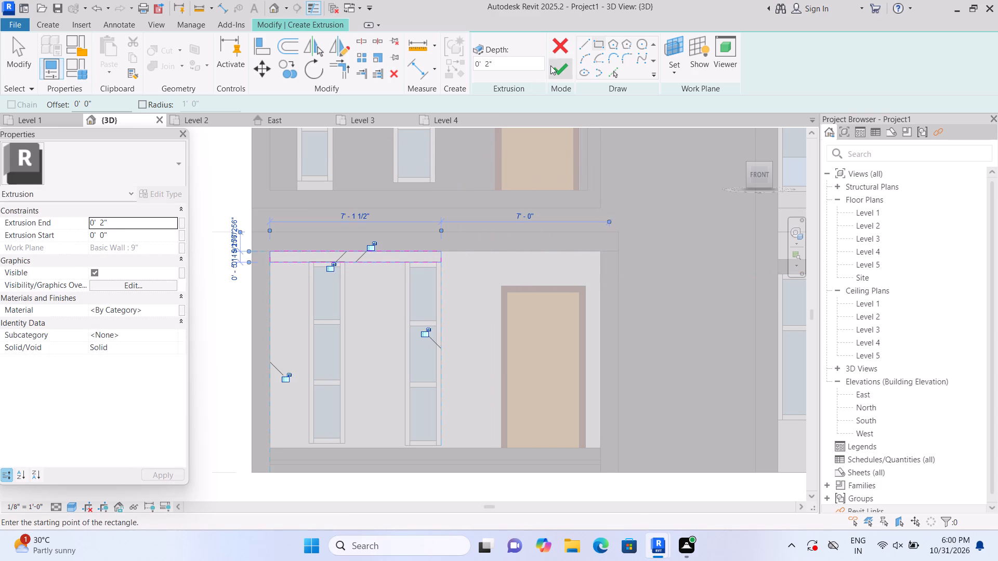
{"action": "left_click", "coordinate": [562, 63]}
{"action": "left_click", "coordinate": [234, 324]}
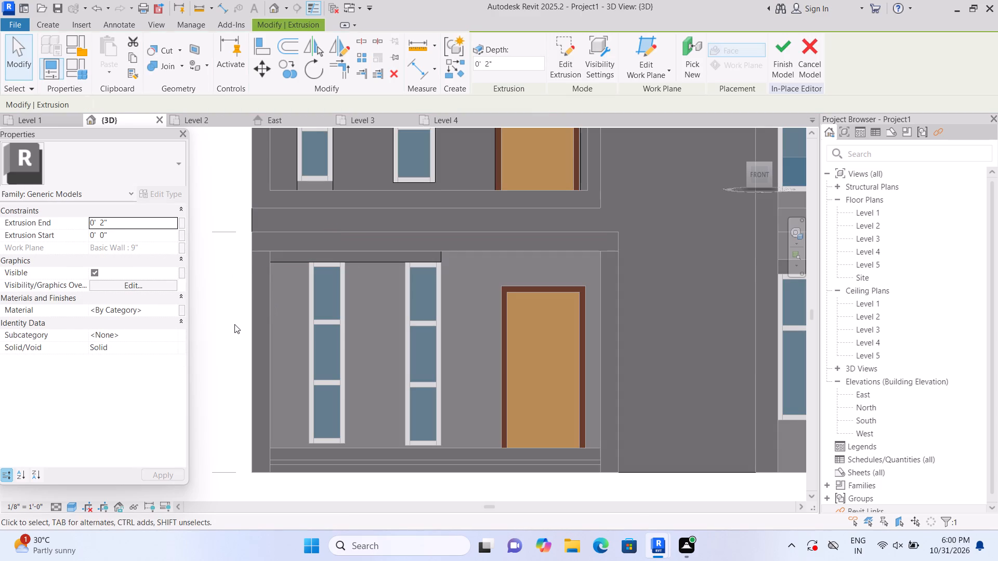
Extrude a 2" vertical panel about 1'-7 1/2" by 7'-9" between the ground-floor balcony's outer frame and the first narrow window.
{"action": "left_click", "coordinate": [47, 28]}
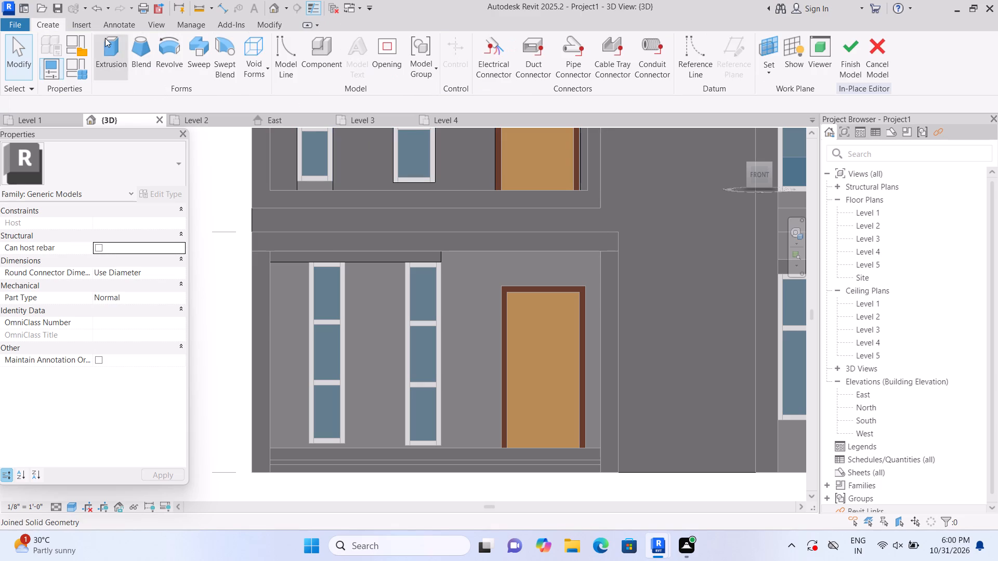
{"action": "left_click", "coordinate": [110, 42]}
{"action": "left_click", "coordinate": [669, 74]}
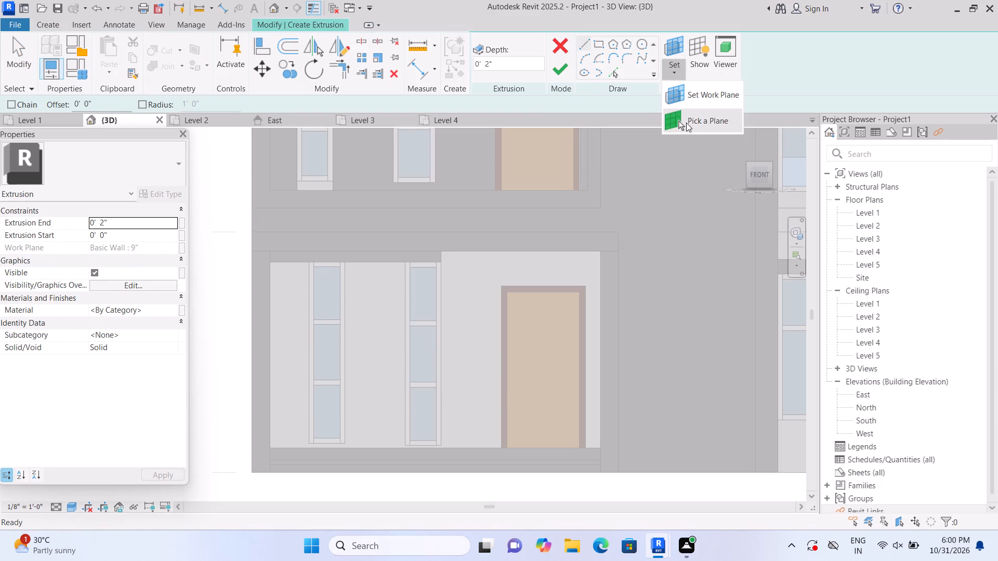
{"action": "double_click", "coordinate": [686, 123]}
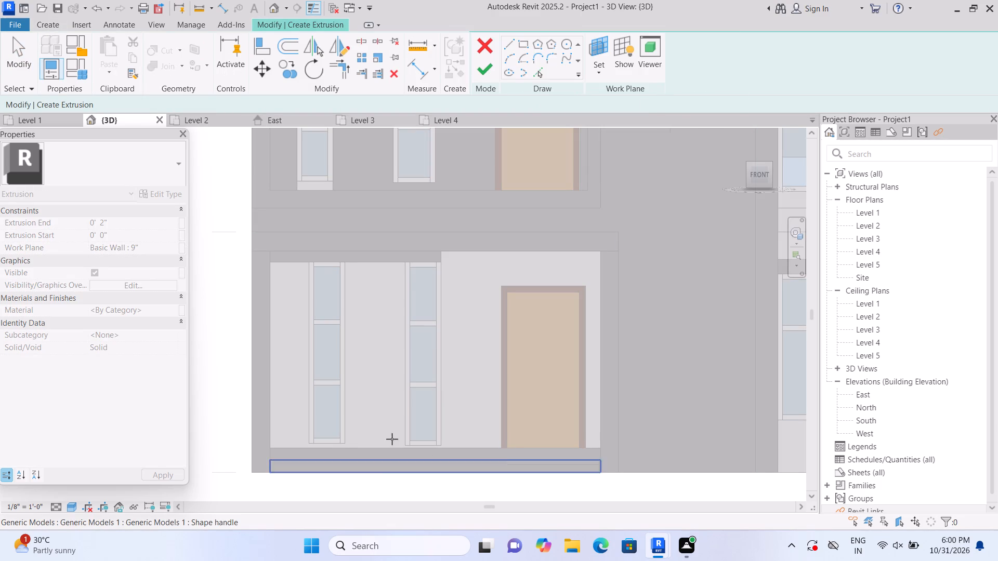
{"action": "left_click", "coordinate": [370, 383]}
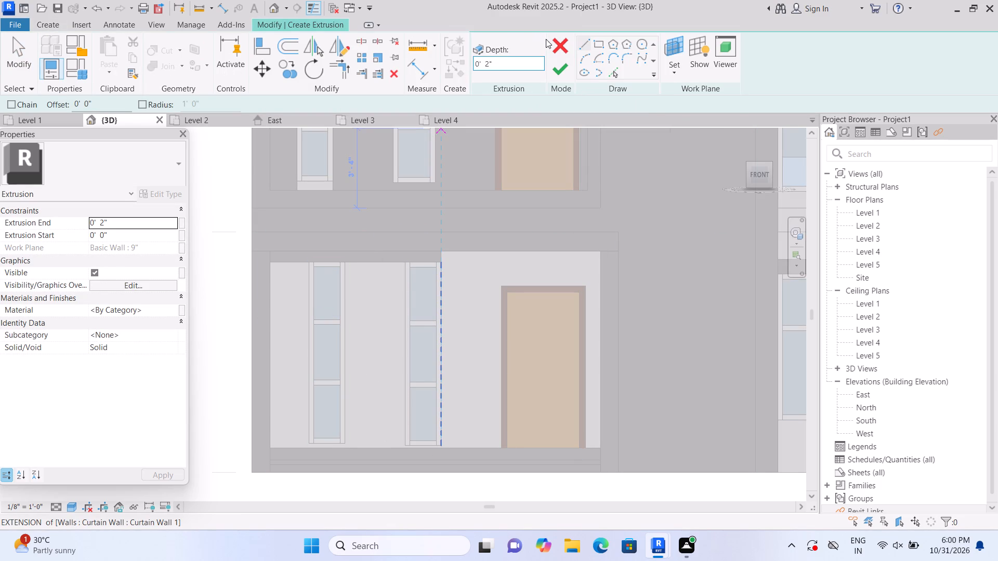
{"action": "left_click", "coordinate": [598, 44]}
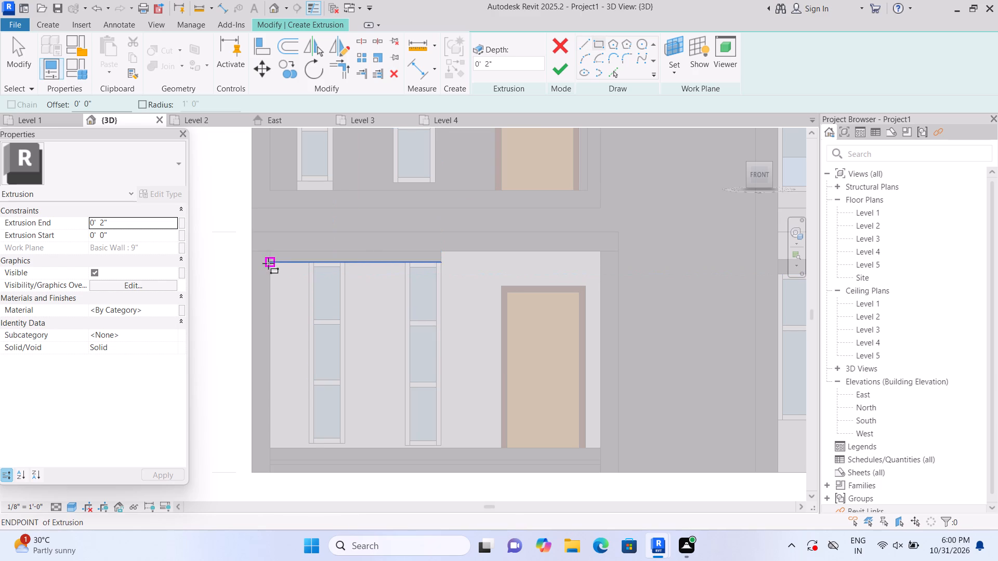
{"action": "left_click", "coordinate": [268, 263]}
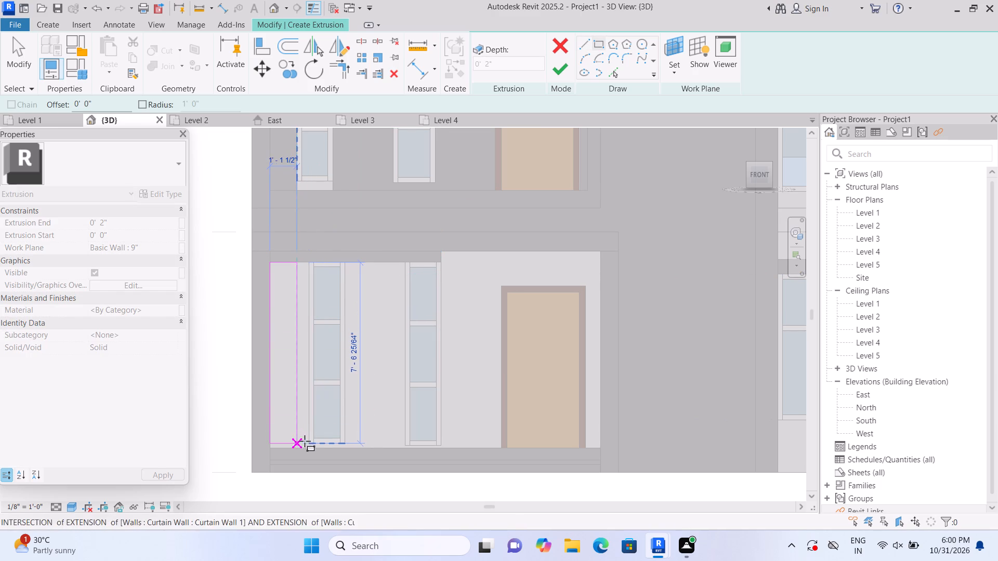
{"action": "left_click", "coordinate": [308, 451]}
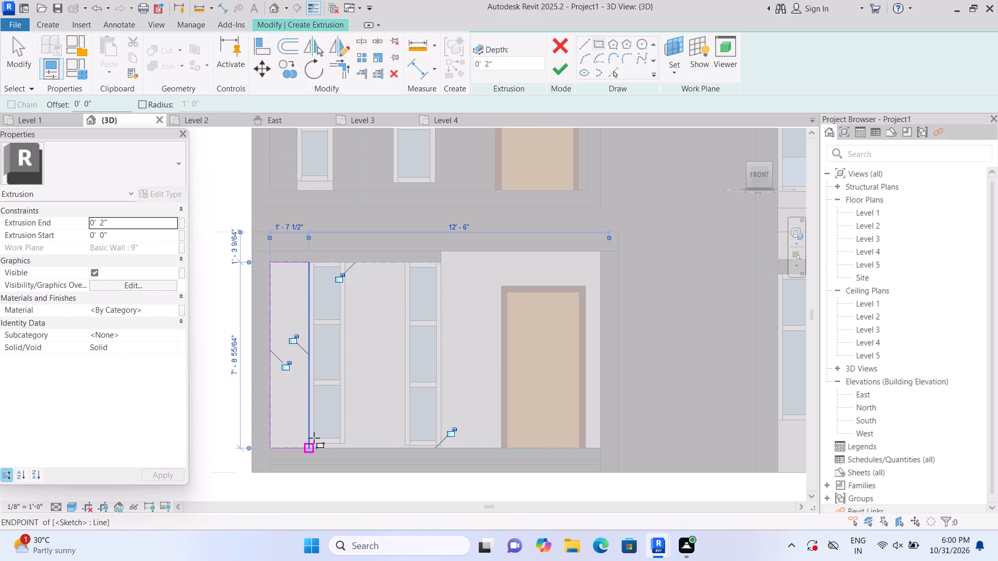
{"action": "key", "text": "Escape"}
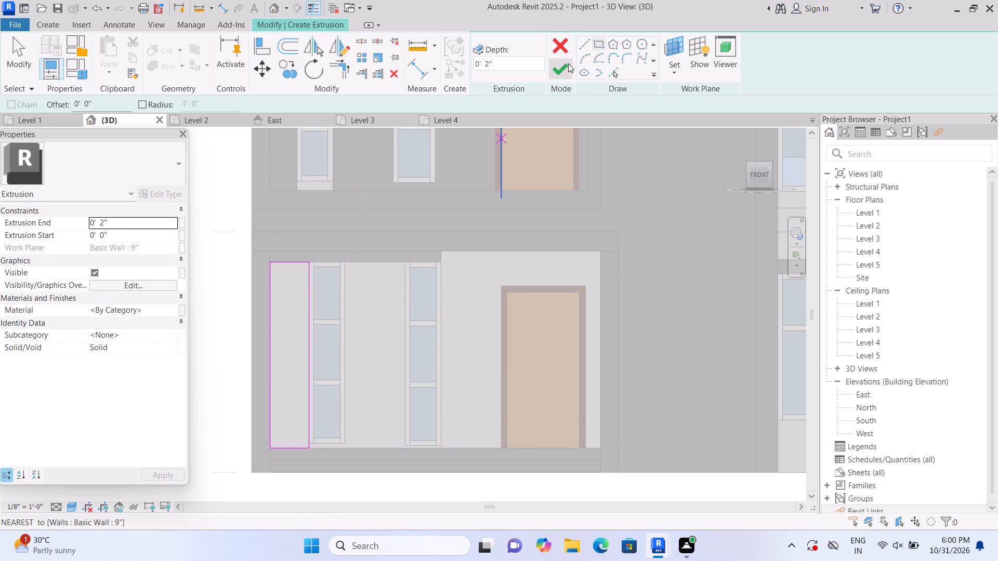
{"action": "left_click", "coordinate": [568, 62]}
{"action": "left_click", "coordinate": [232, 284]}
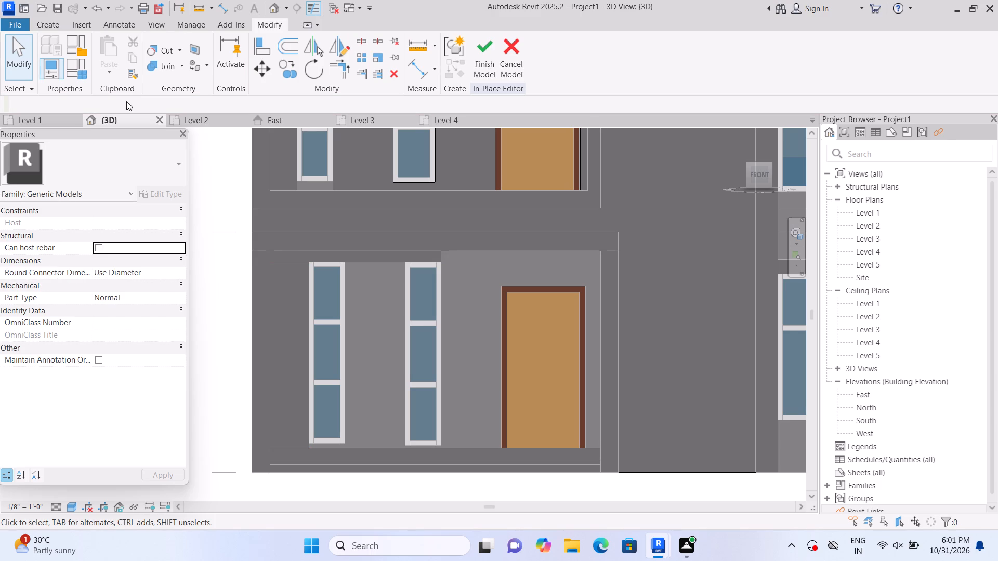
Join the ground-floor vertical panel beside the first narrow window to the strip above the windows.
{"action": "left_click", "coordinate": [178, 70]}
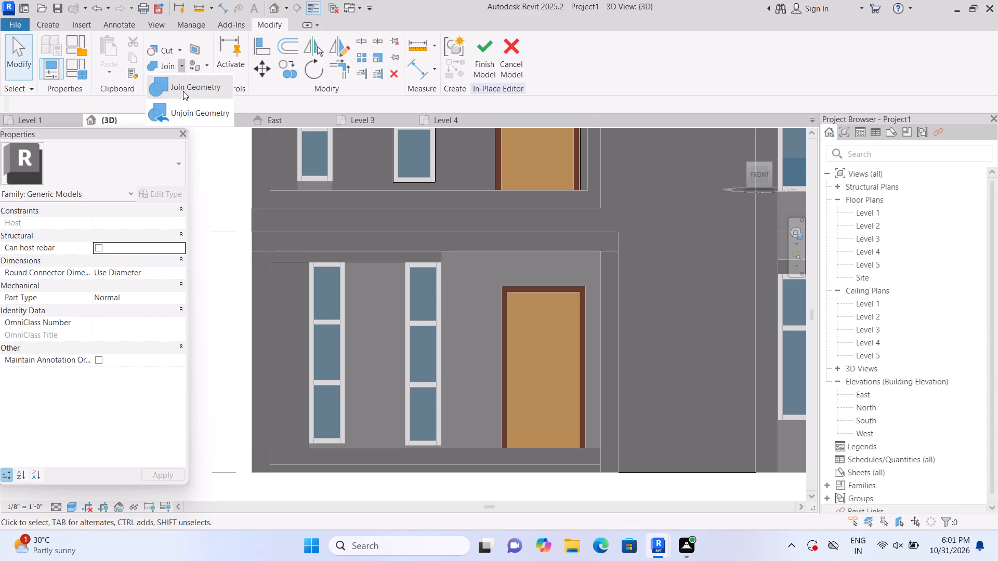
{"action": "left_click", "coordinate": [184, 91]}
{"action": "left_click", "coordinate": [310, 260]}
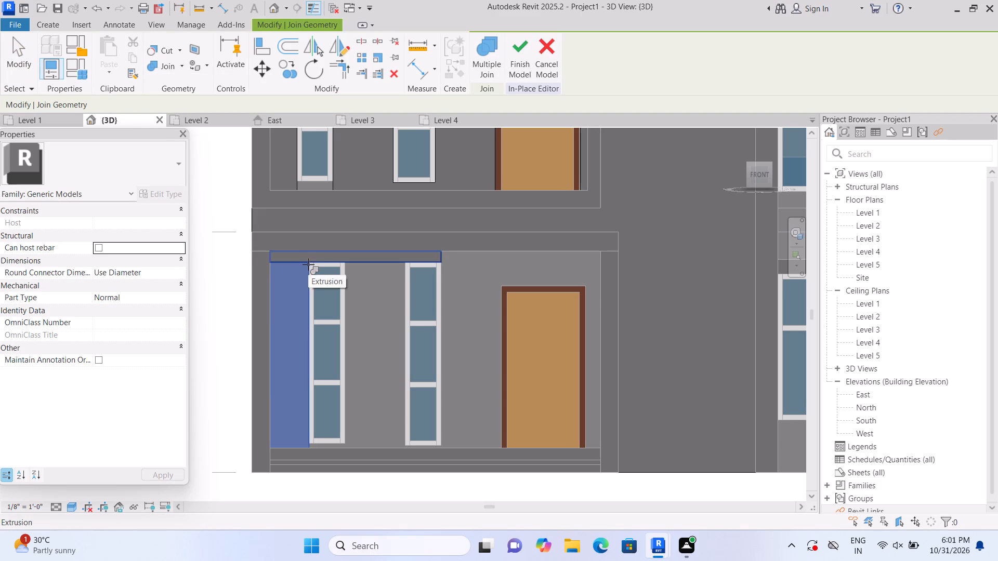
{"action": "left_click", "coordinate": [306, 259]}
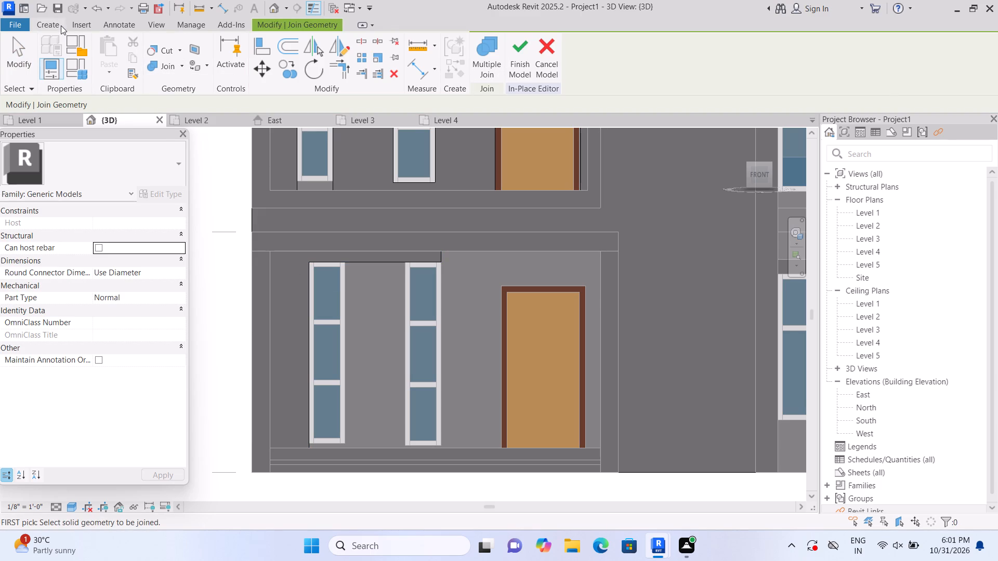
Extrude a 2" vertical panel about 2'-6" by 7'-9" on the ground-floor balcony's 9" wall, between the two narrow windows.
{"action": "left_click", "coordinate": [61, 25]}
{"action": "left_click", "coordinate": [110, 44]}
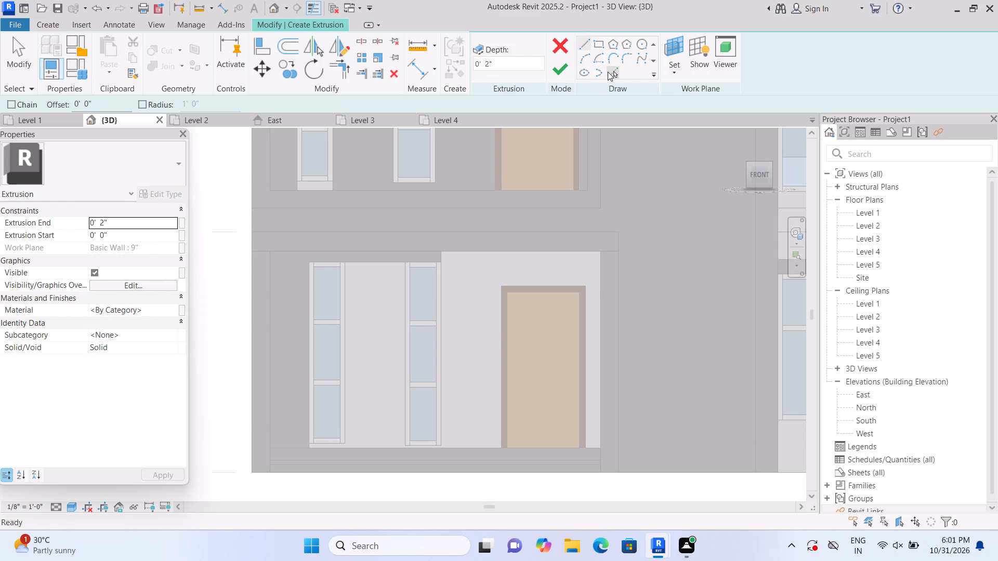
{"action": "left_click", "coordinate": [673, 76]}
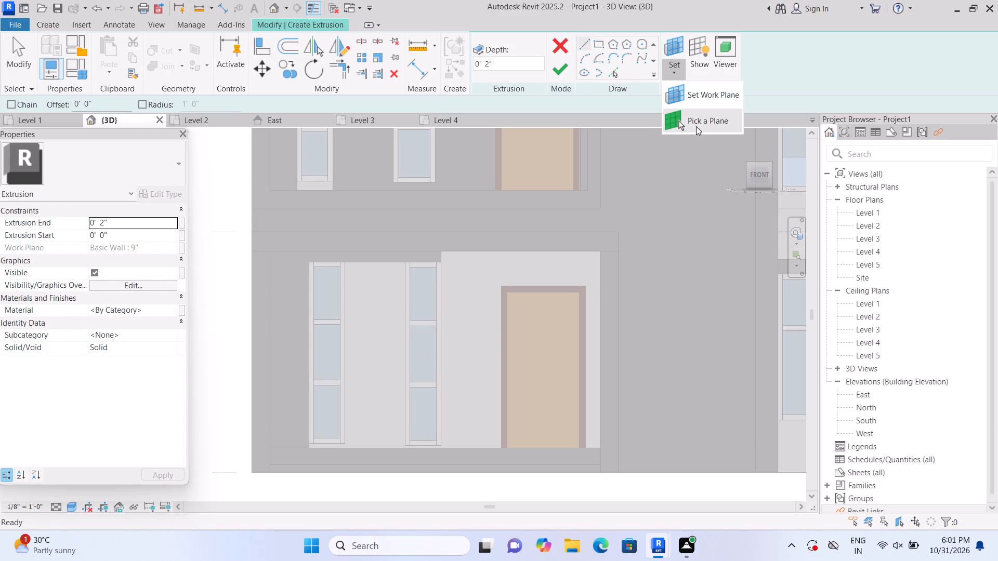
{"action": "triple_click", "coordinate": [696, 121]}
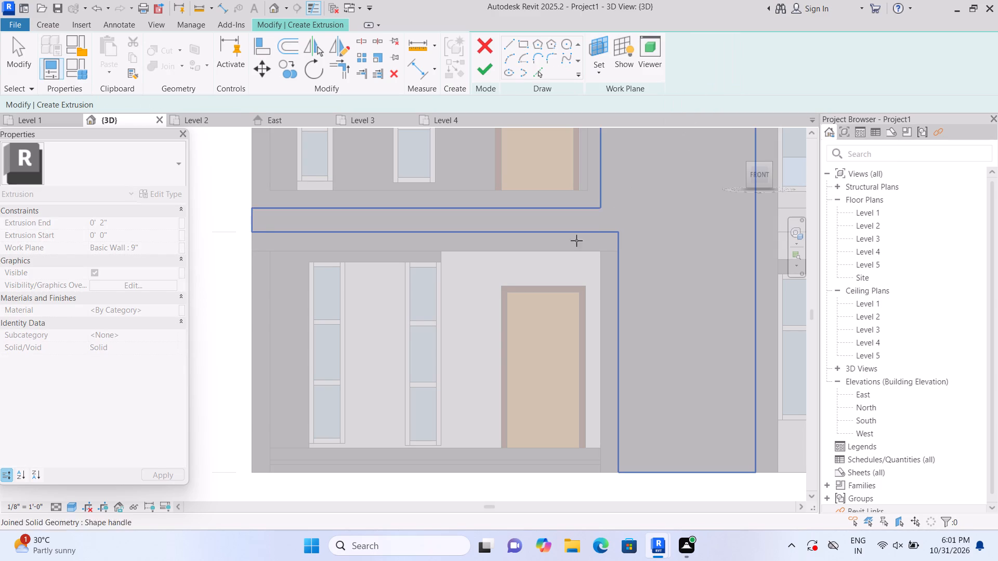
{"action": "left_click", "coordinate": [545, 275]}
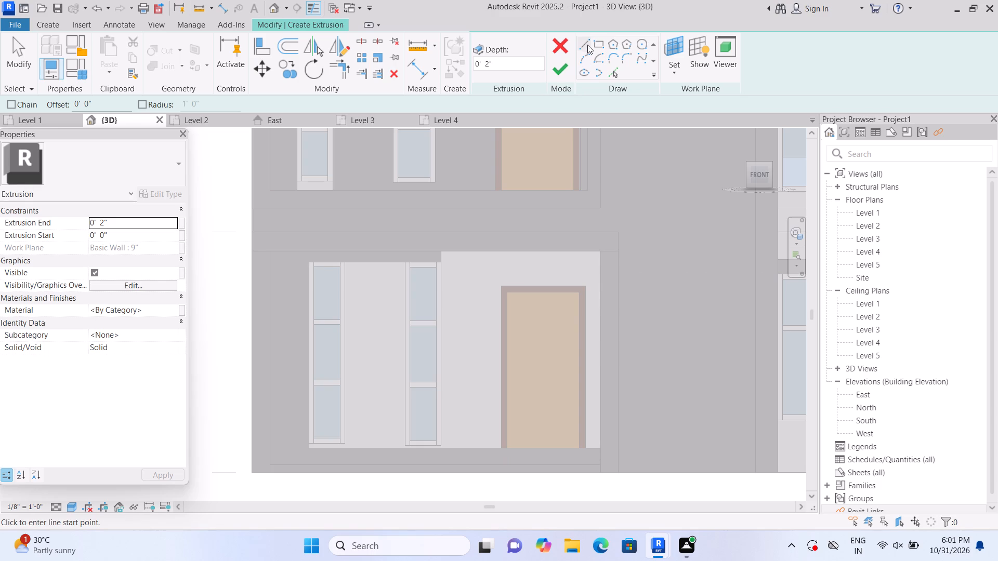
{"action": "left_click", "coordinate": [597, 39]}
{"action": "left_click", "coordinate": [343, 258]}
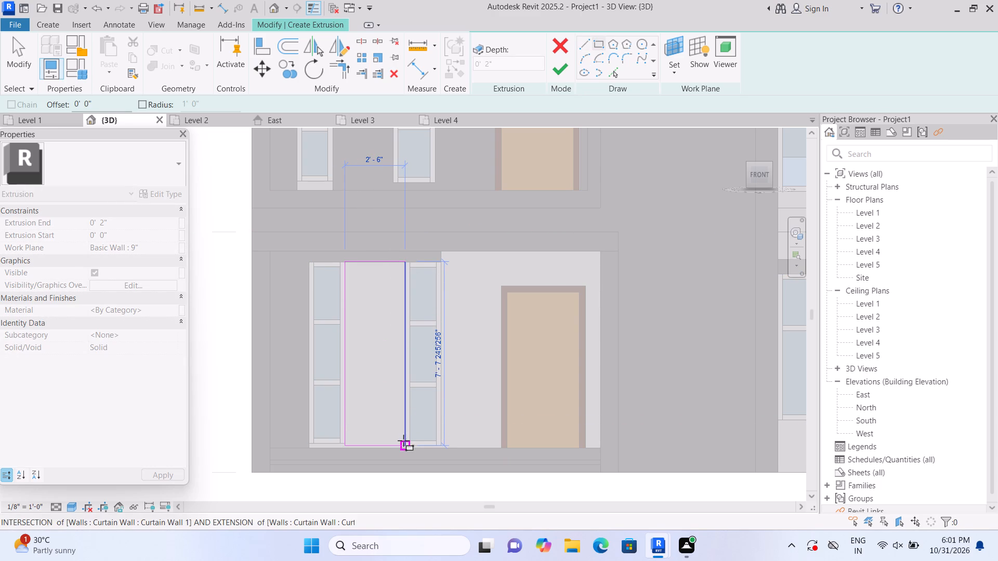
{"action": "scroll", "coordinate": [404, 445], "scroll_direction": "up", "scroll_amount": 1}
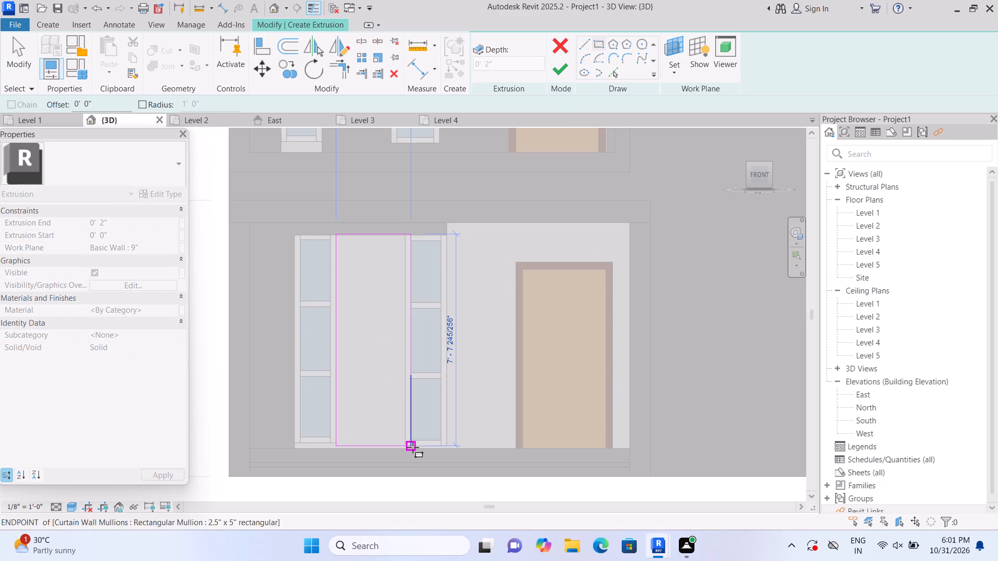
{"action": "scroll", "coordinate": [411, 453], "scroll_direction": "up", "scroll_amount": 1}
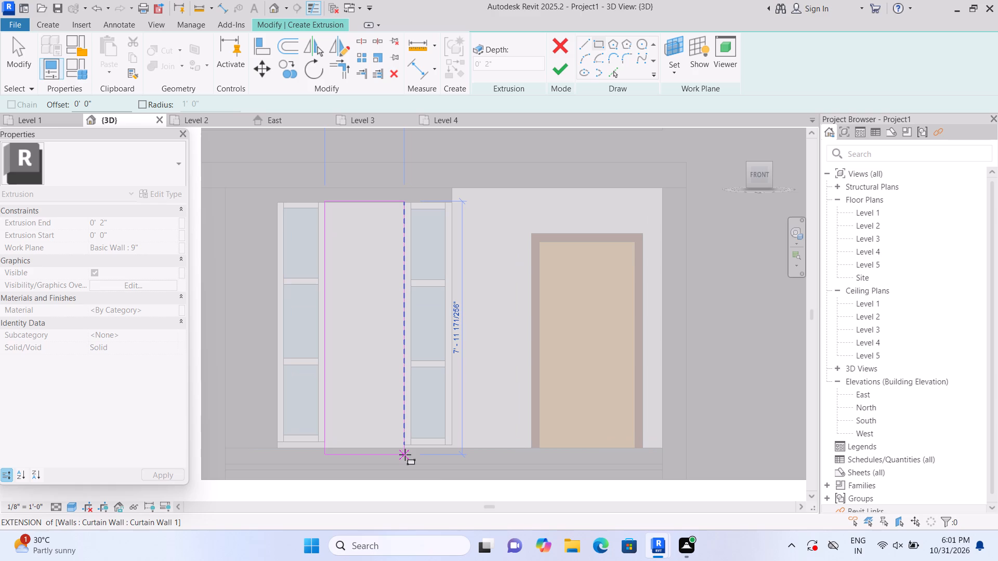
{"action": "left_click", "coordinate": [404, 453]}
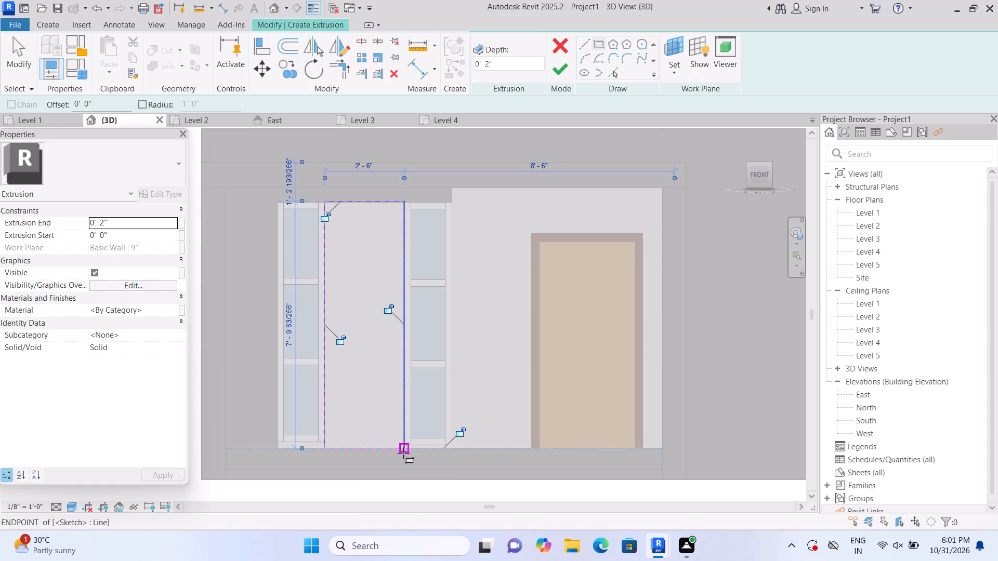
{"action": "left_click", "coordinate": [572, 71]}
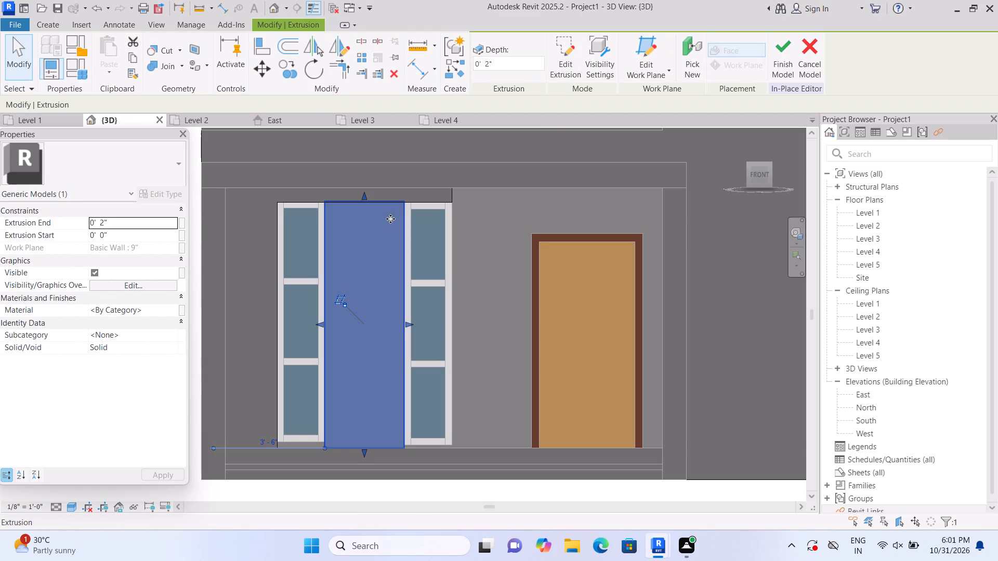
{"action": "key", "text": "Escape"}
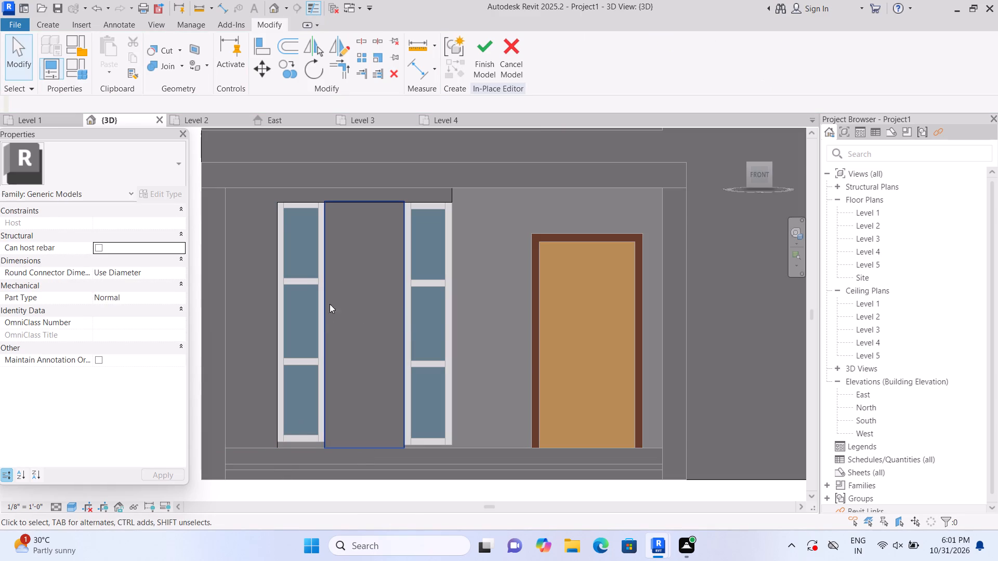
Join the vertical panel between the two narrow ground-floor windows to the strip above them.
{"action": "left_click", "coordinate": [178, 64]}
{"action": "left_click", "coordinate": [180, 65]}
{"action": "left_click", "coordinate": [184, 83]}
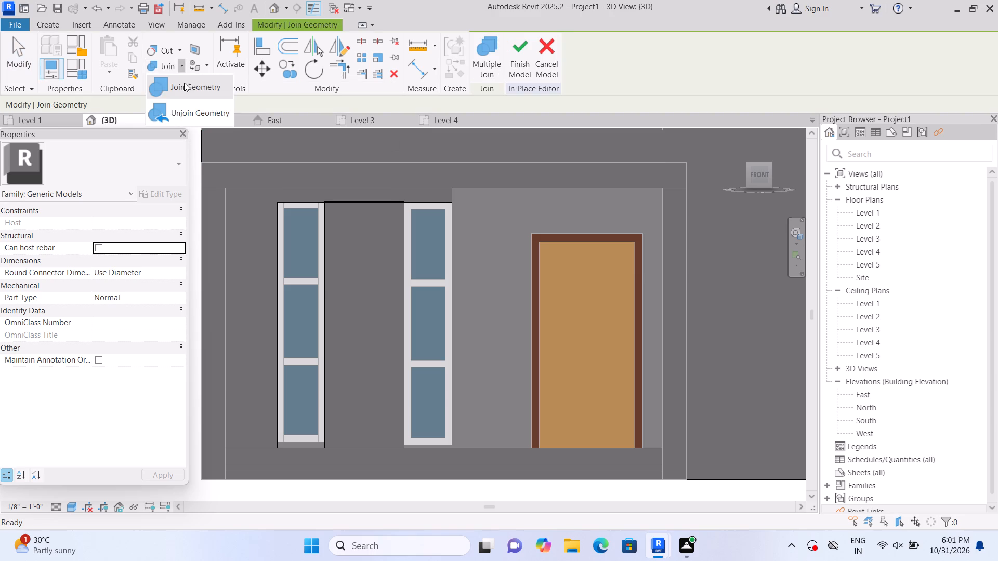
{"action": "left_click", "coordinate": [335, 215]}
{"action": "left_click", "coordinate": [338, 195]}
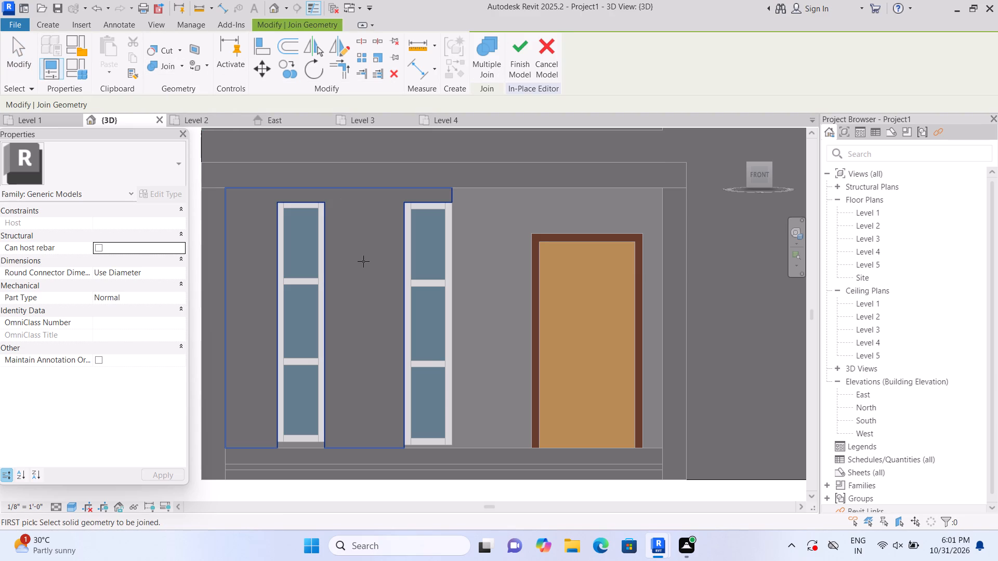
{"action": "middle_click_drag", "start_coordinate": [367, 263], "coordinate": [406, 185]}
{"action": "key", "text": "Escape"}
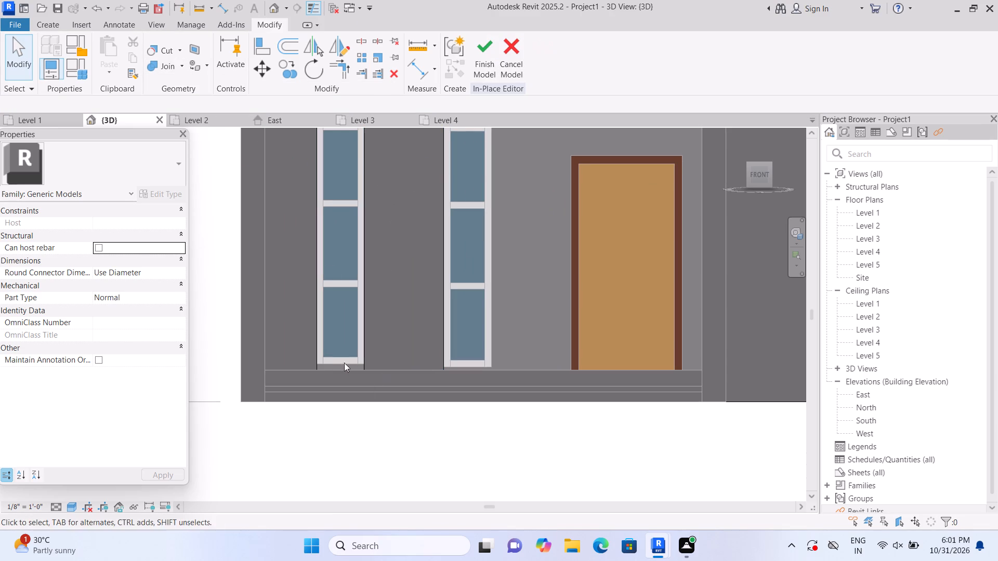
Extrude a 2" strip about 1'-6" by 2 1/2" on the 9" wall, filling the gap beneath the first narrow ground-floor window.
{"action": "left_click", "coordinate": [45, 25]}
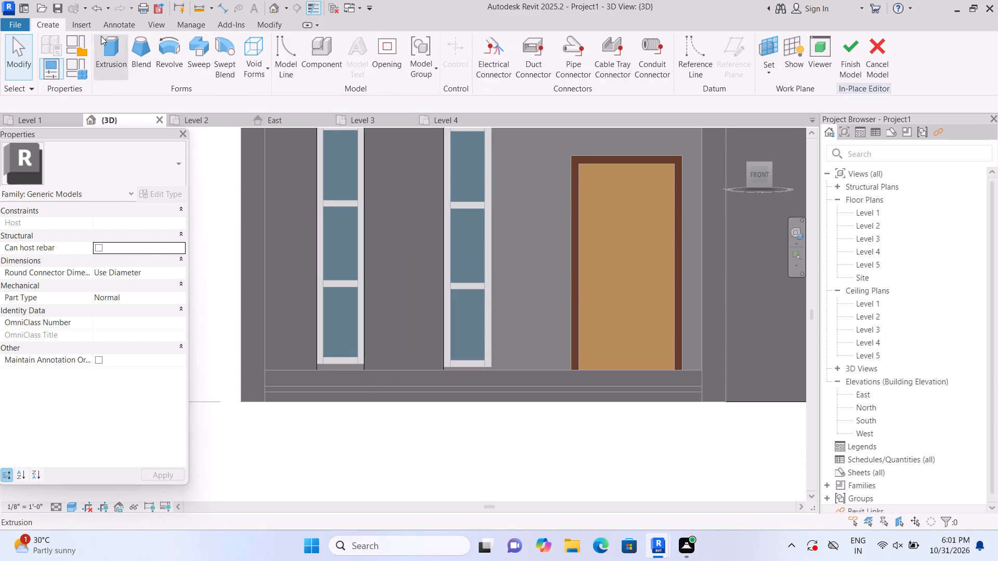
{"action": "left_click", "coordinate": [114, 47]}
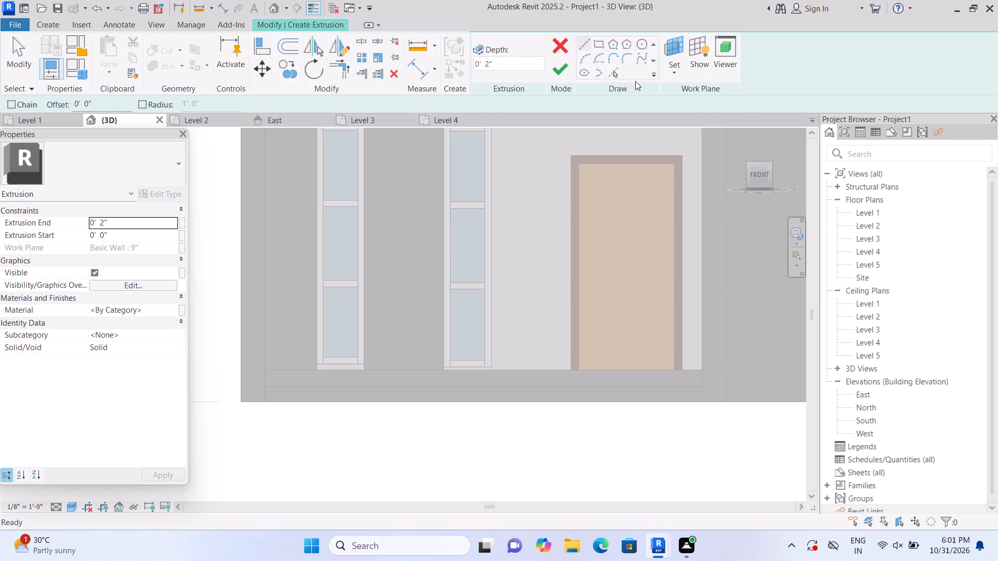
{"action": "left_click", "coordinate": [679, 75]}
{"action": "left_click", "coordinate": [687, 122]}
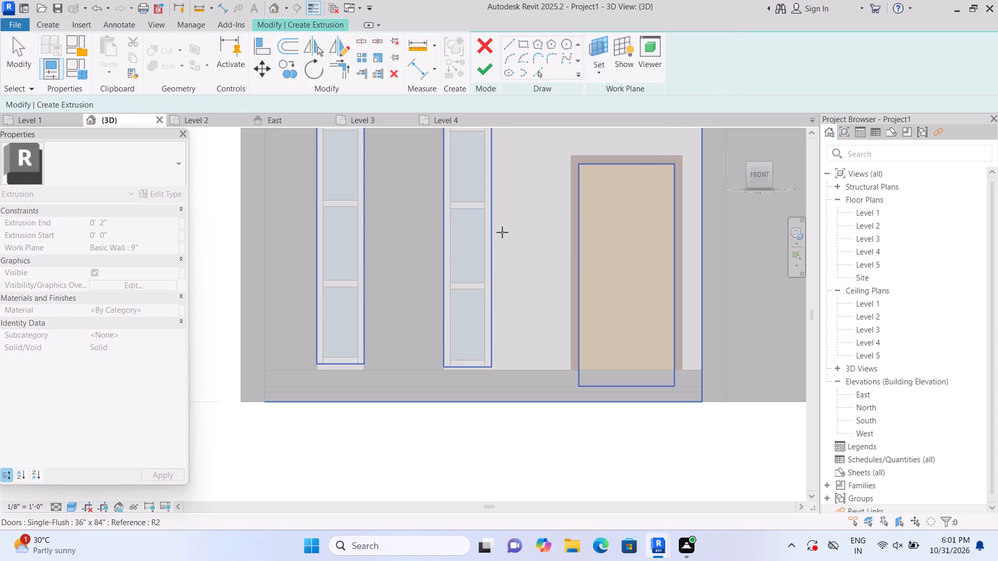
{"action": "middle_click_drag", "start_coordinate": [498, 235], "coordinate": [498, 276]}
{"action": "middle_click_drag", "start_coordinate": [498, 285], "coordinate": [493, 326]}
{"action": "left_click", "coordinate": [492, 331]}
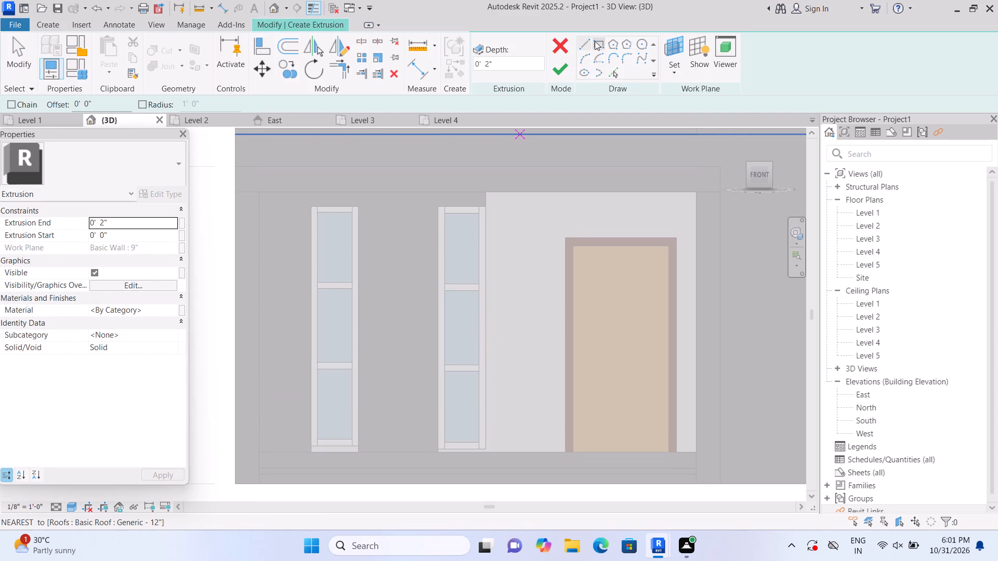
{"action": "left_click", "coordinate": [600, 38]}
{"action": "scroll", "coordinate": [358, 482], "scroll_direction": "up", "scroll_amount": 3}
{"action": "scroll", "coordinate": [320, 444], "scroll_direction": "up", "scroll_amount": 1}
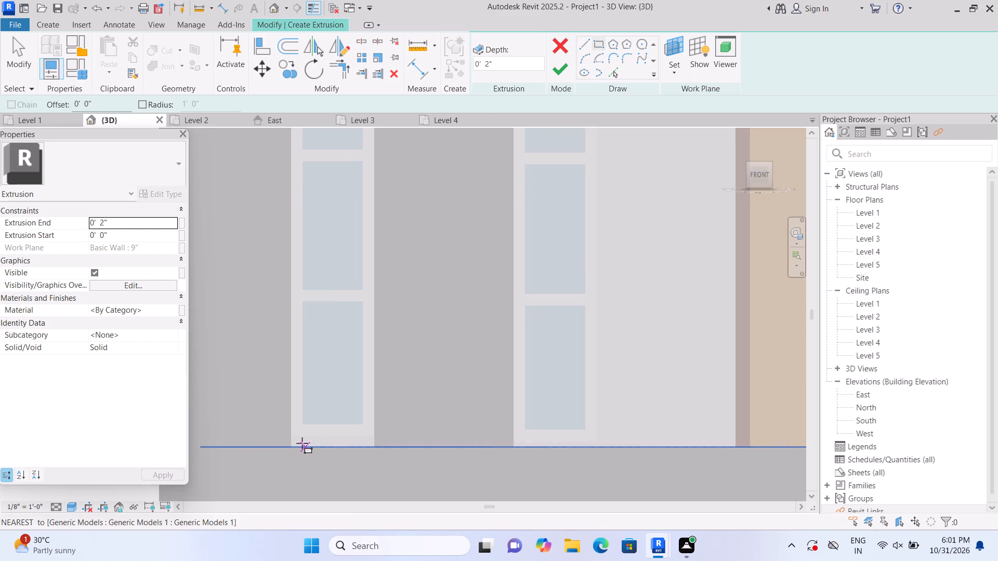
{"action": "left_click", "coordinate": [292, 436]}
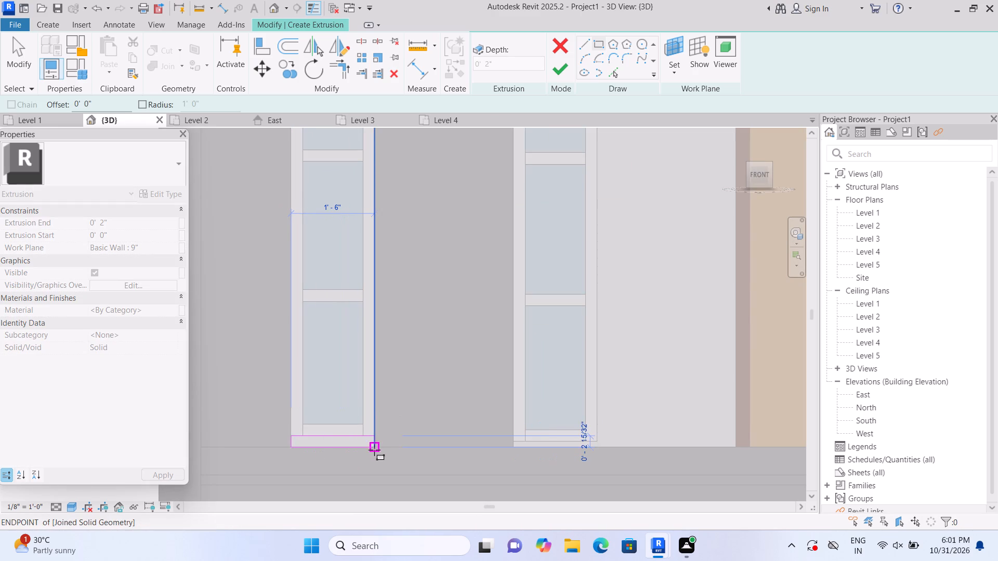
{"action": "double_click", "coordinate": [375, 450]}
{"action": "left_click", "coordinate": [562, 69]}
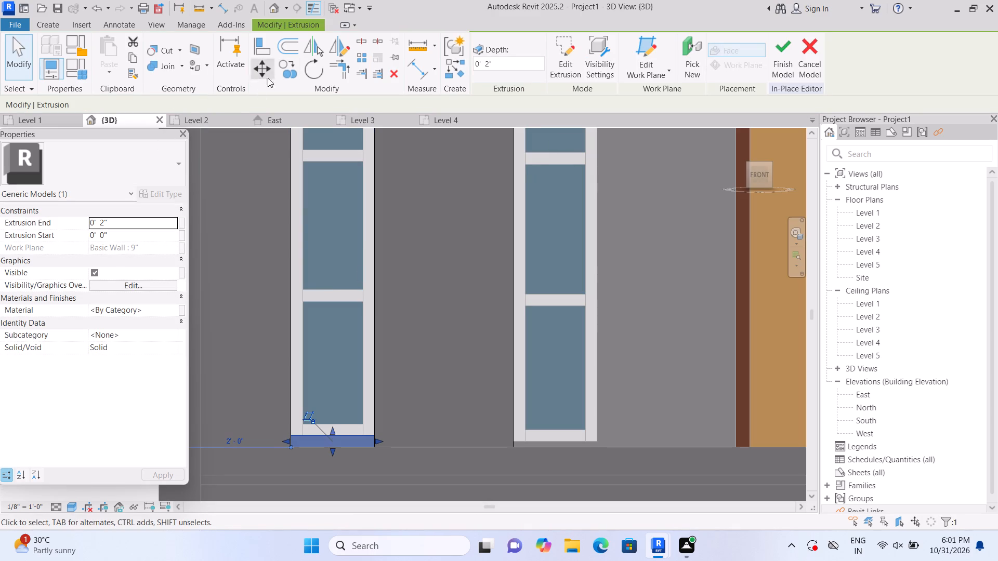
{"action": "key", "text": "Escape"}
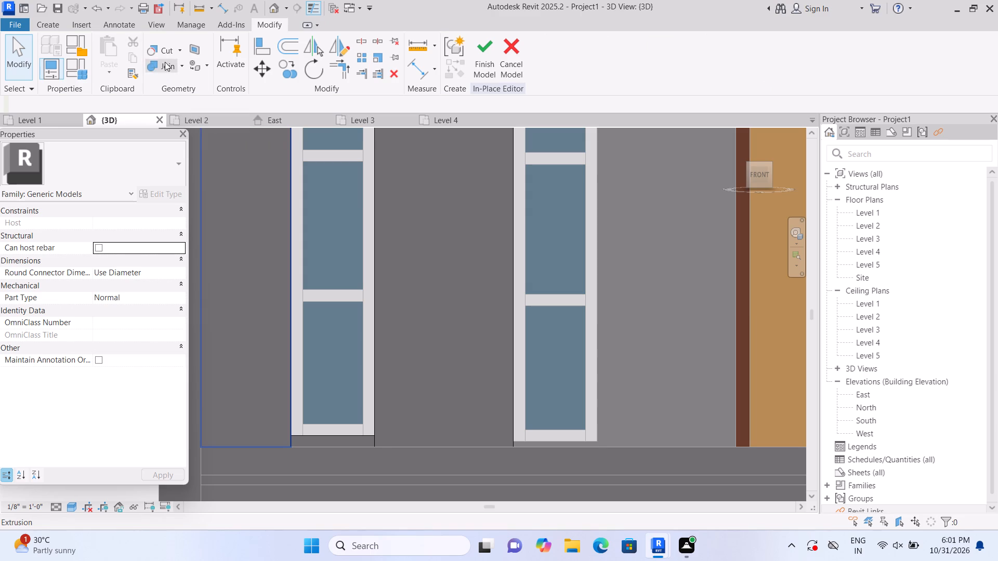
Join the small strip beneath the first narrow window to the joined panels around it.
{"action": "left_click", "coordinate": [181, 64]}
{"action": "left_click", "coordinate": [183, 86]}
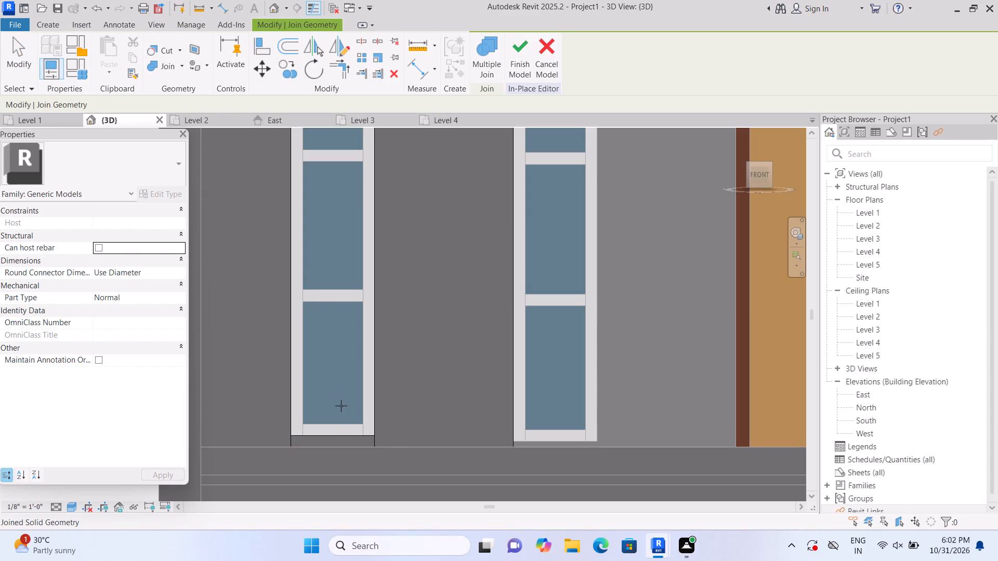
{"action": "left_click", "coordinate": [344, 447]}
{"action": "left_click", "coordinate": [398, 417]}
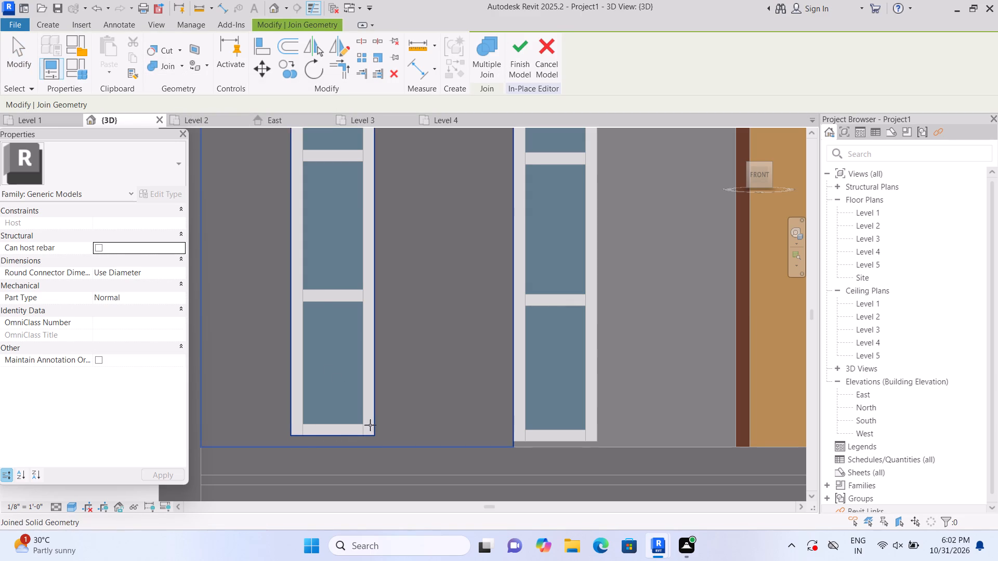
Extrude a 2" panel about 1'-5" high above the ground-floor balcony door, spanning from the second narrow window's edge to the outer frame.
{"action": "scroll", "coordinate": [523, 400], "scroll_direction": "down", "scroll_amount": 4}
{"action": "middle_click_drag", "start_coordinate": [519, 415], "coordinate": [377, 416]}
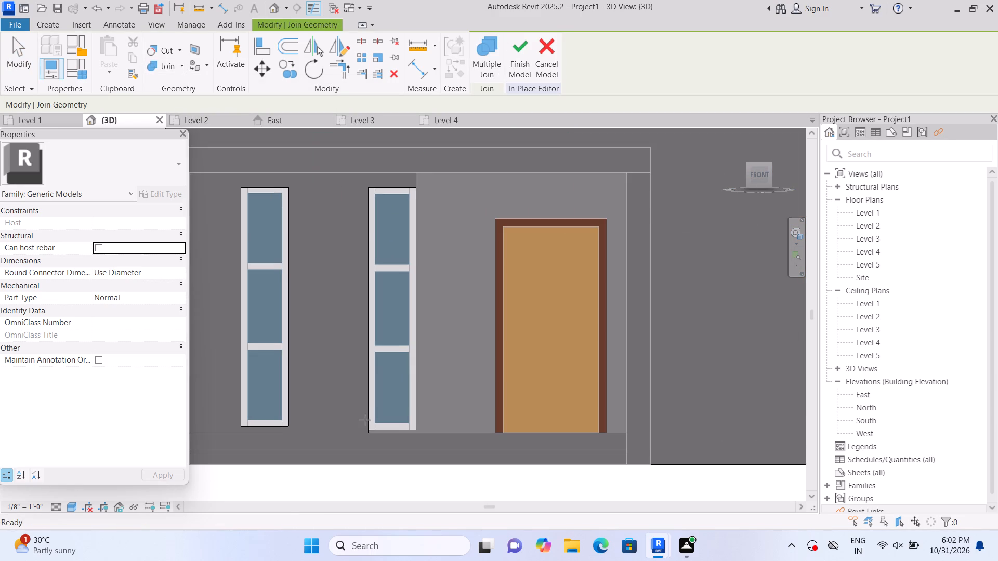
{"action": "left_click", "coordinate": [49, 25]}
{"action": "left_click", "coordinate": [112, 50]}
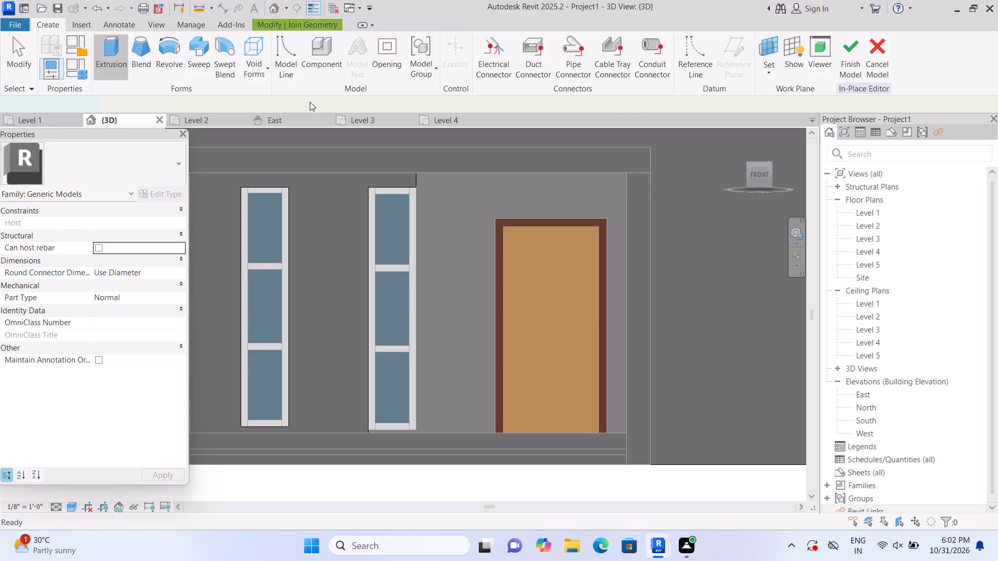
{"action": "left_click", "coordinate": [668, 60]}
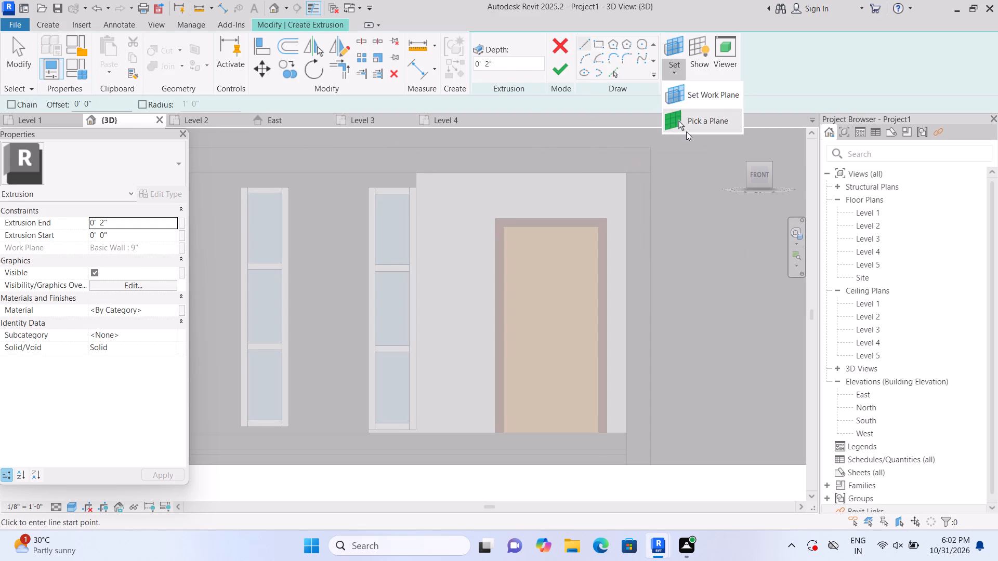
{"action": "left_click", "coordinate": [686, 131]}
{"action": "left_click", "coordinate": [596, 190]}
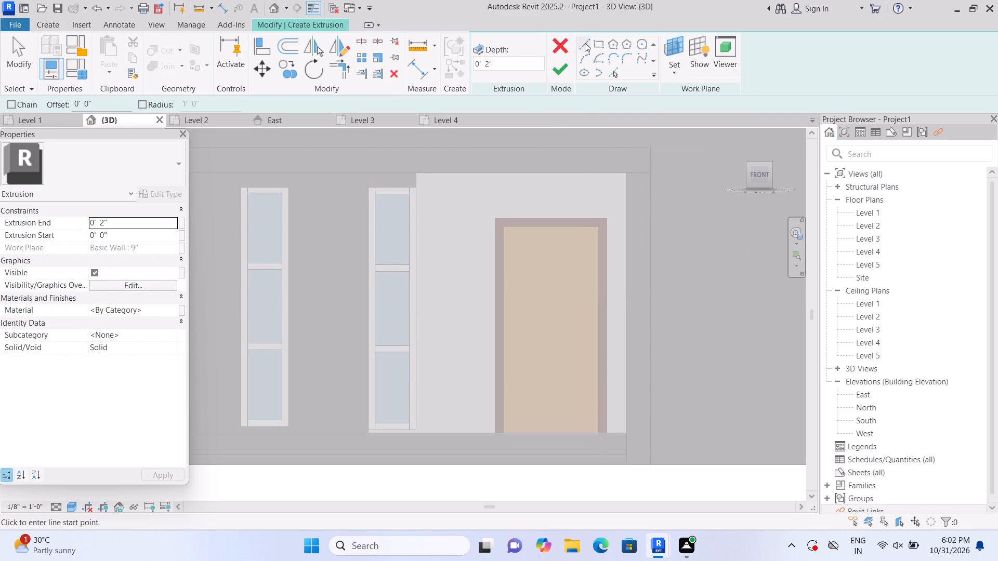
{"action": "left_click", "coordinate": [590, 44]}
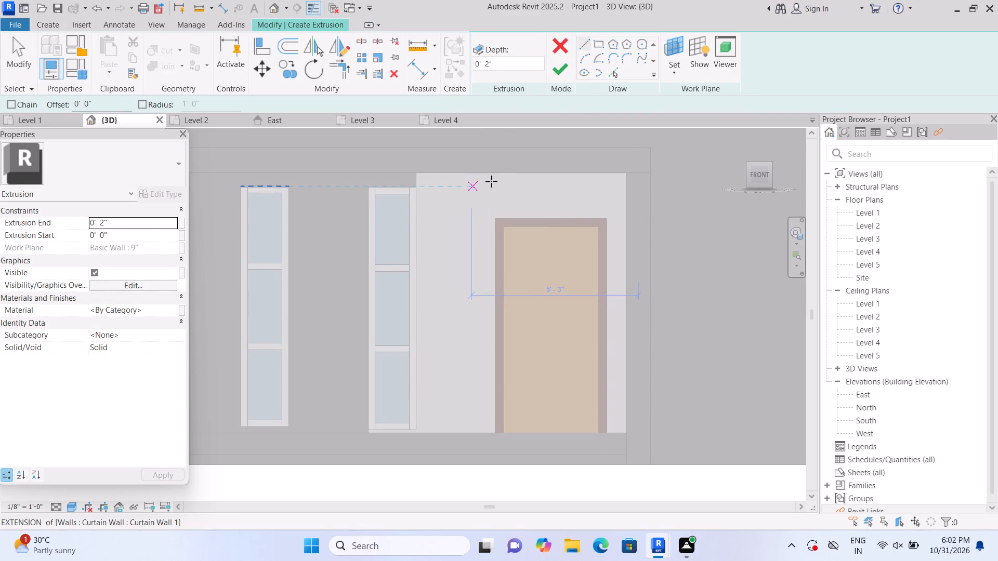
{"action": "left_click", "coordinate": [420, 171]}
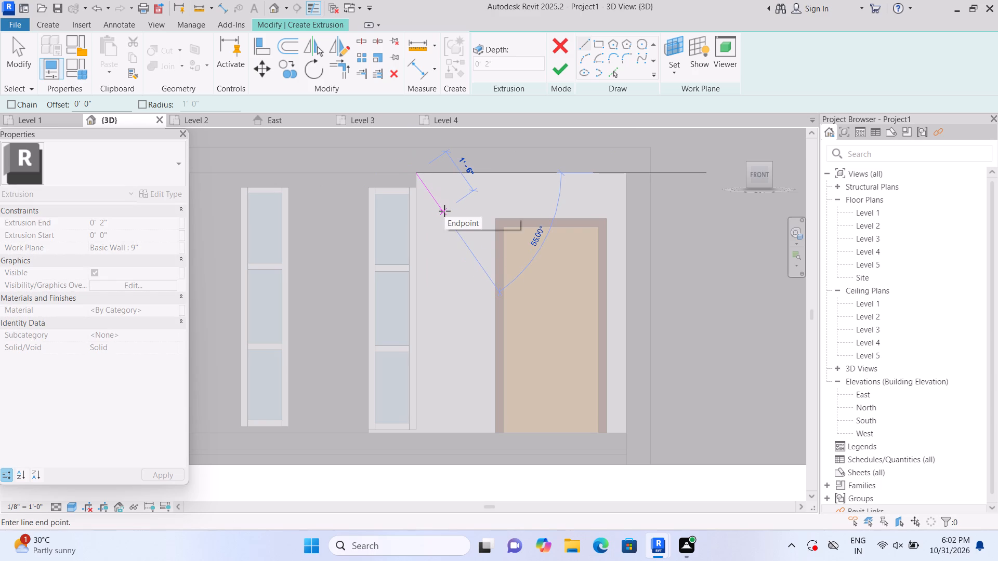
{"action": "key", "text": "Escape"}
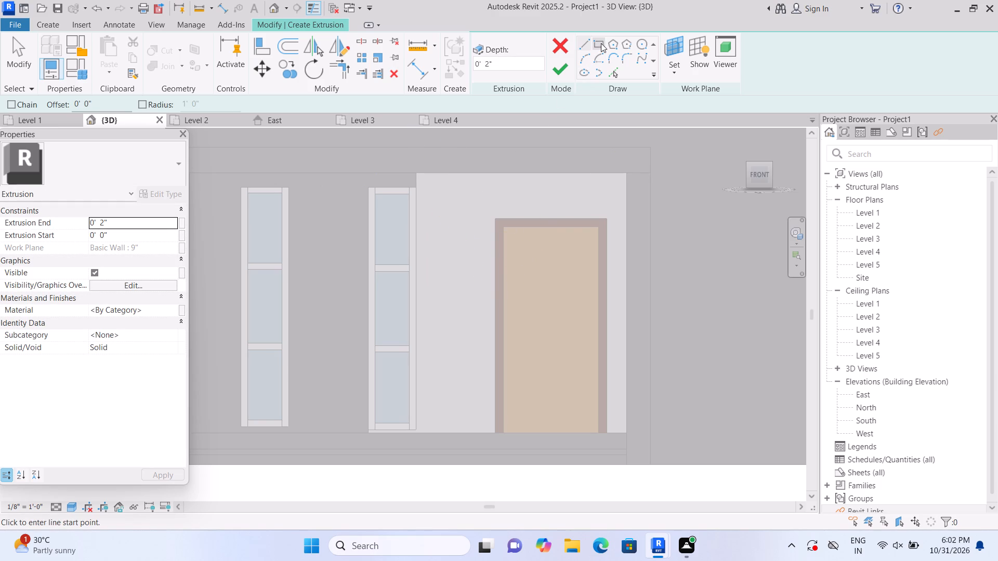
{"action": "left_click", "coordinate": [601, 43]}
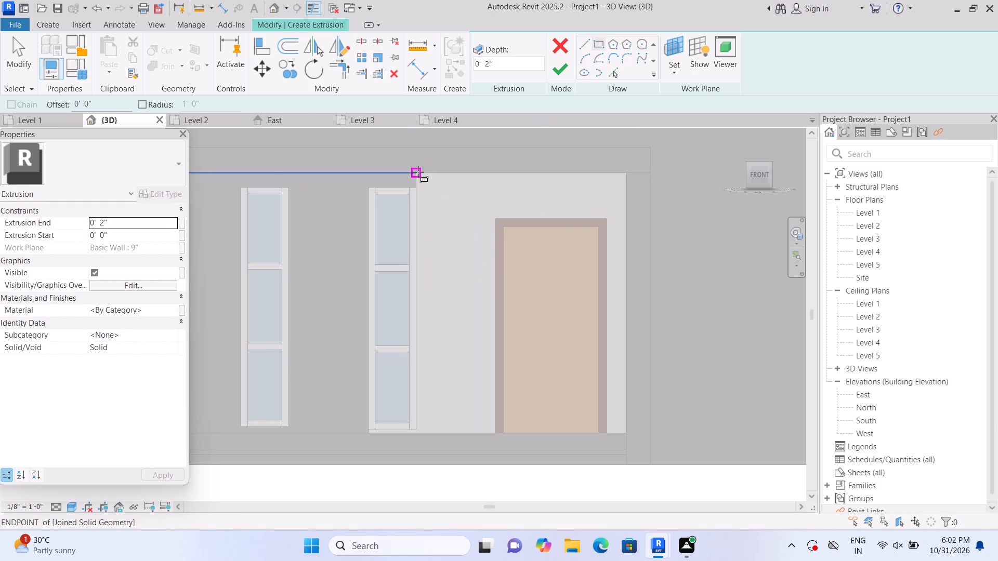
{"action": "left_click", "coordinate": [418, 172]}
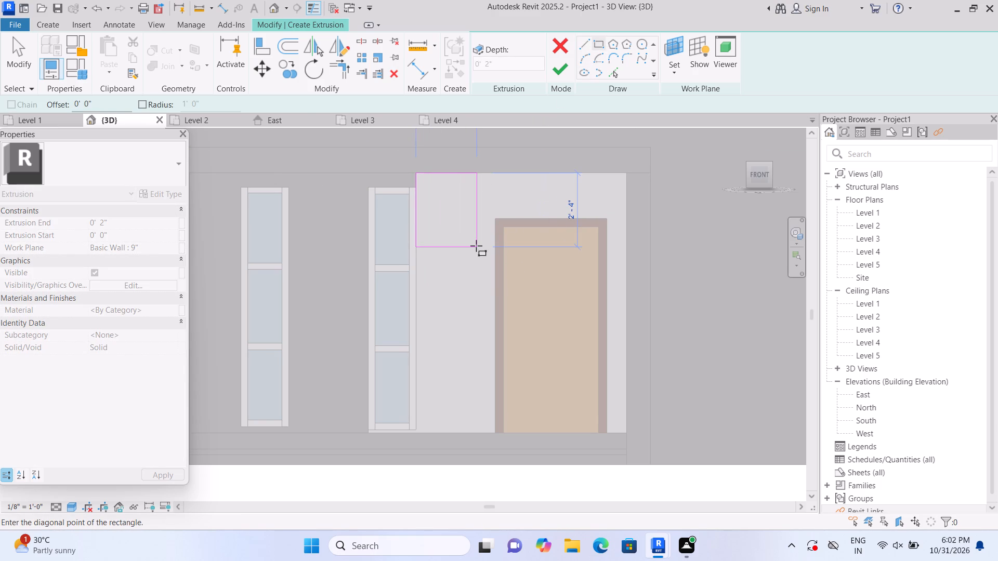
{"action": "left_click", "coordinate": [624, 218]}
{"action": "left_click", "coordinate": [568, 77]}
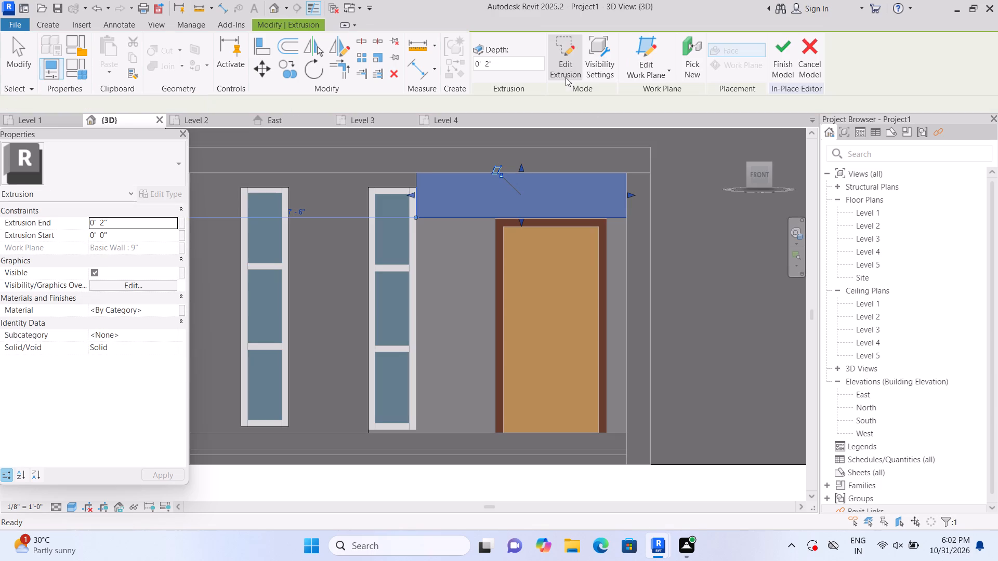
{"action": "key", "text": "Escape"}
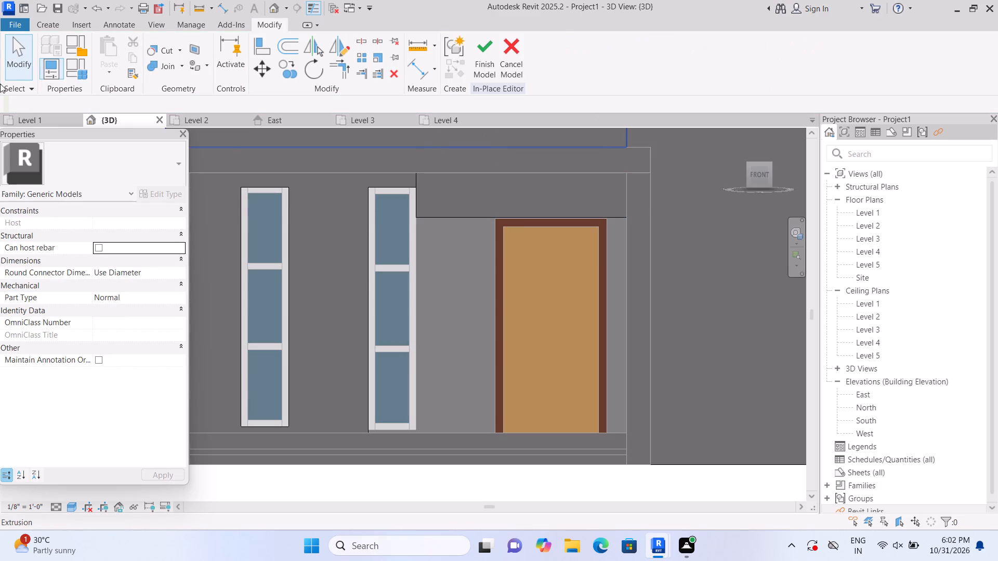
Join the new panel above the ground-floor balcony door to the joined panels around the narrow windows.
{"action": "left_click", "coordinate": [180, 61]}
{"action": "left_click", "coordinate": [183, 85]}
{"action": "left_click", "coordinate": [452, 188]}
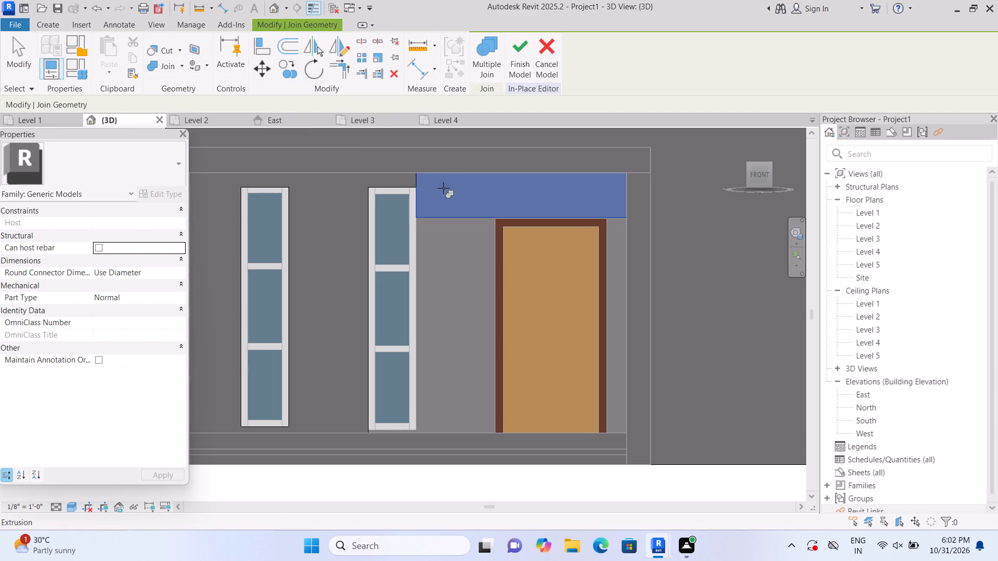
{"action": "left_click", "coordinate": [399, 183]}
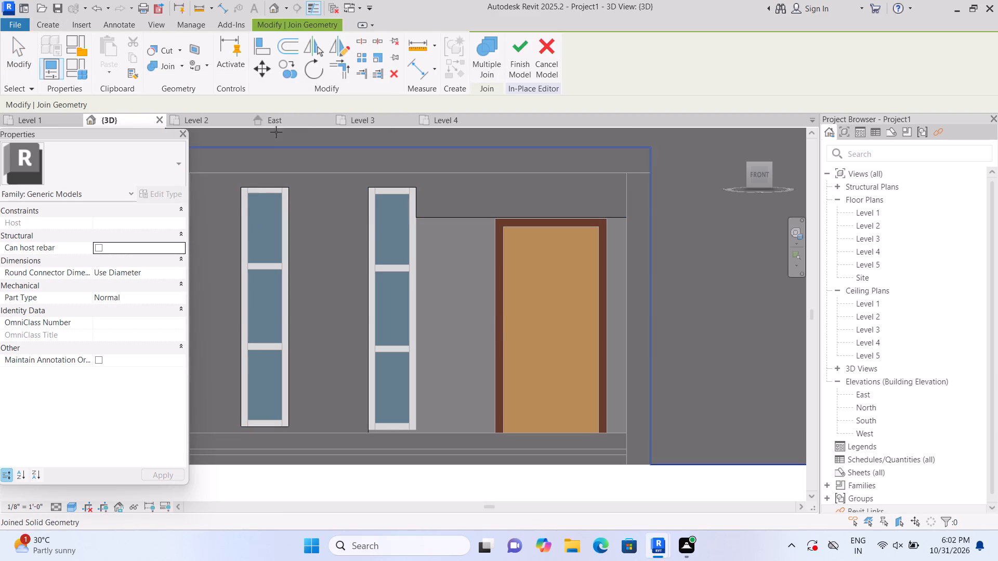
Extrude a 2" vertical strip in the gap between the ground-floor balcony door and the outer frame, from the upper panel down to the base.
{"action": "left_click", "coordinate": [42, 27]}
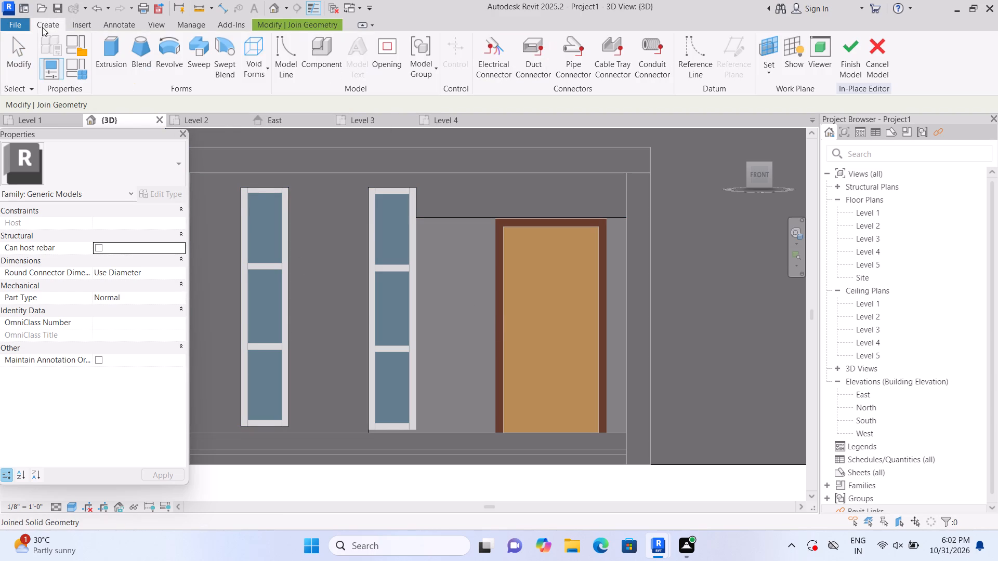
{"action": "left_click", "coordinate": [114, 38]}
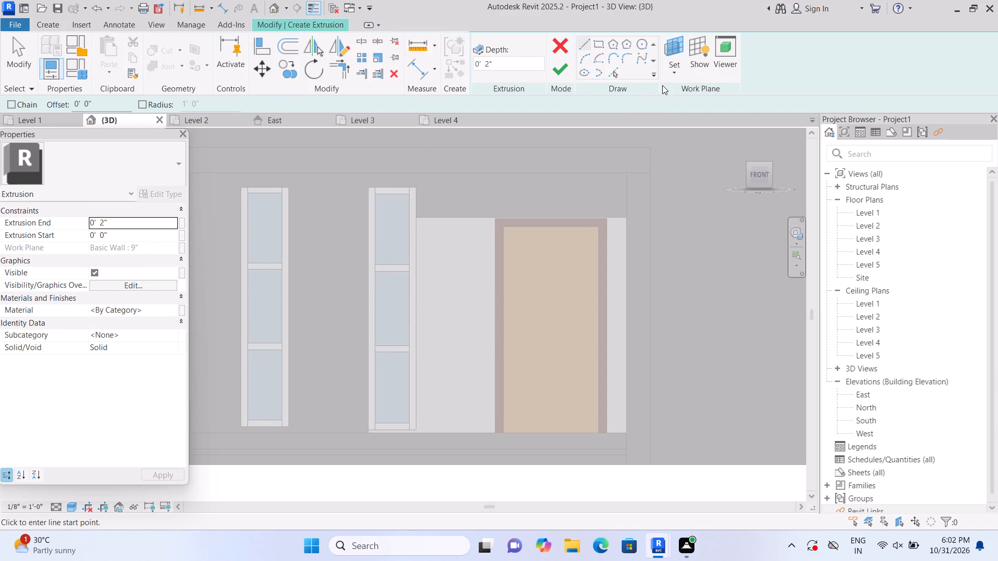
{"action": "left_click", "coordinate": [674, 75]}
{"action": "double_click", "coordinate": [683, 126]}
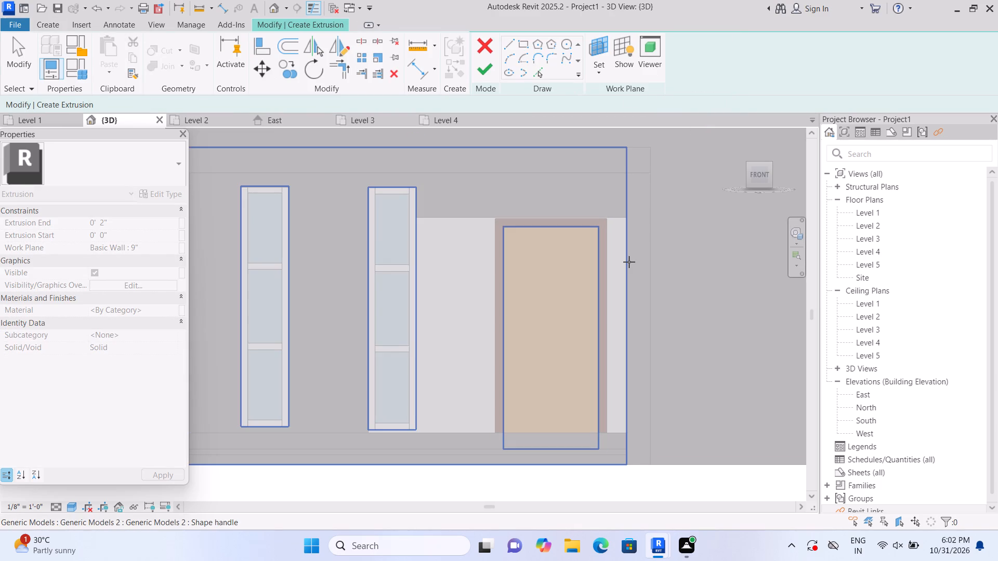
{"action": "middle_click_drag", "start_coordinate": [637, 262], "coordinate": [698, 258]}
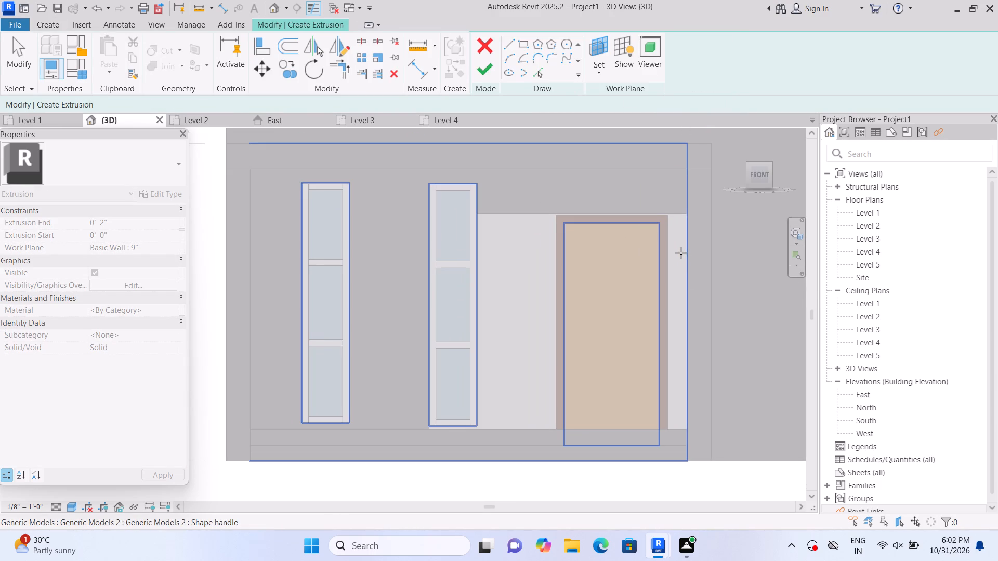
{"action": "left_click", "coordinate": [681, 253]}
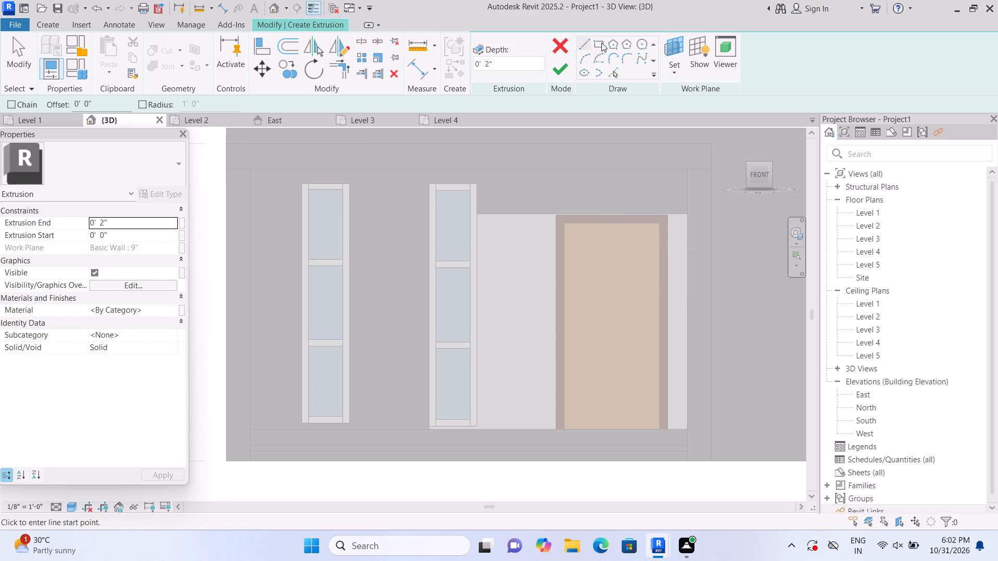
{"action": "double_click", "coordinate": [605, 44]}
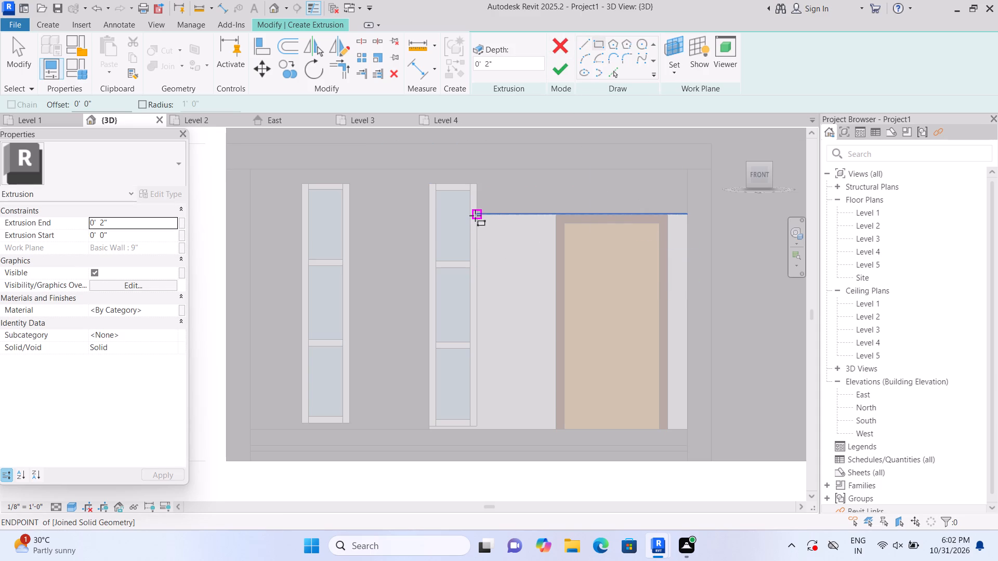
{"action": "left_click", "coordinate": [671, 214]}
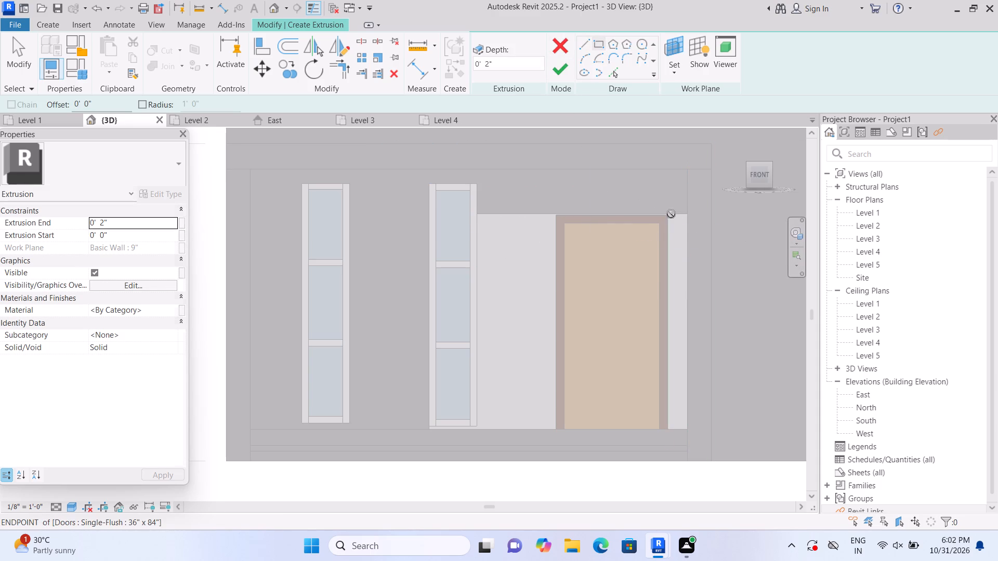
{"action": "double_click", "coordinate": [691, 432]}
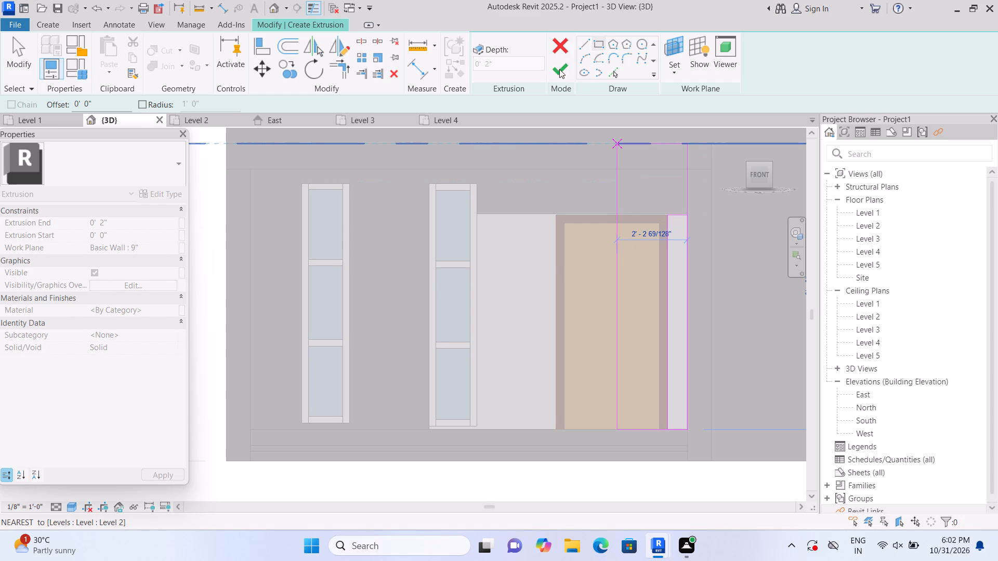
{"action": "left_click", "coordinate": [560, 69]}
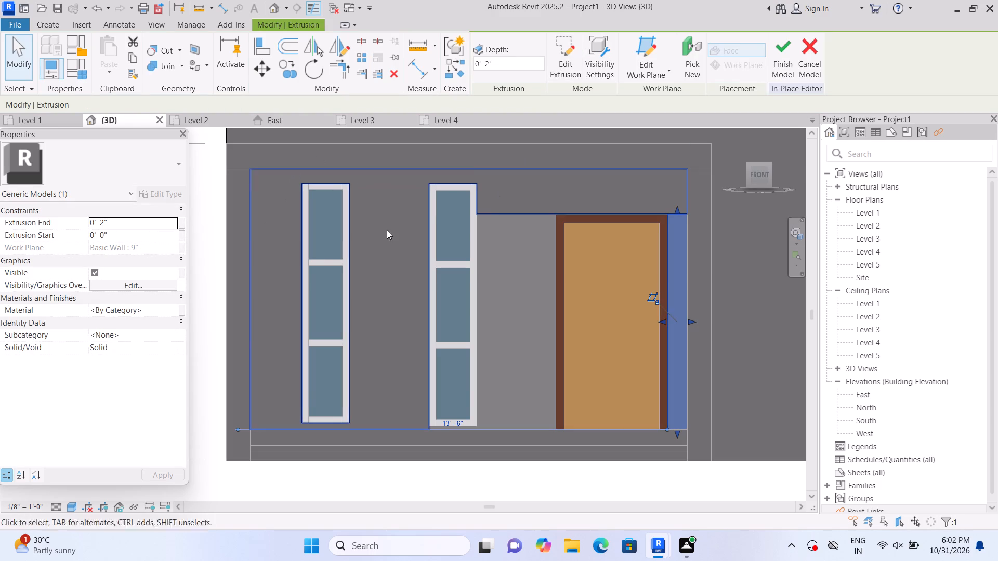
{"action": "key", "text": "Escape"}
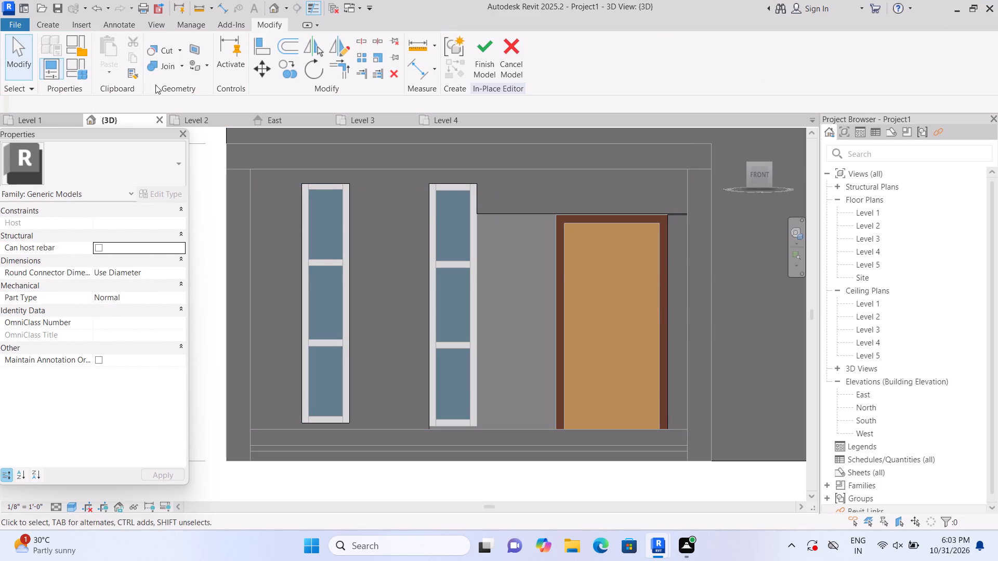
Join the panel above the balcony door to the narrow strip between the door and the outer frame.
{"action": "left_click", "coordinate": [178, 64]}
{"action": "left_click", "coordinate": [179, 96]}
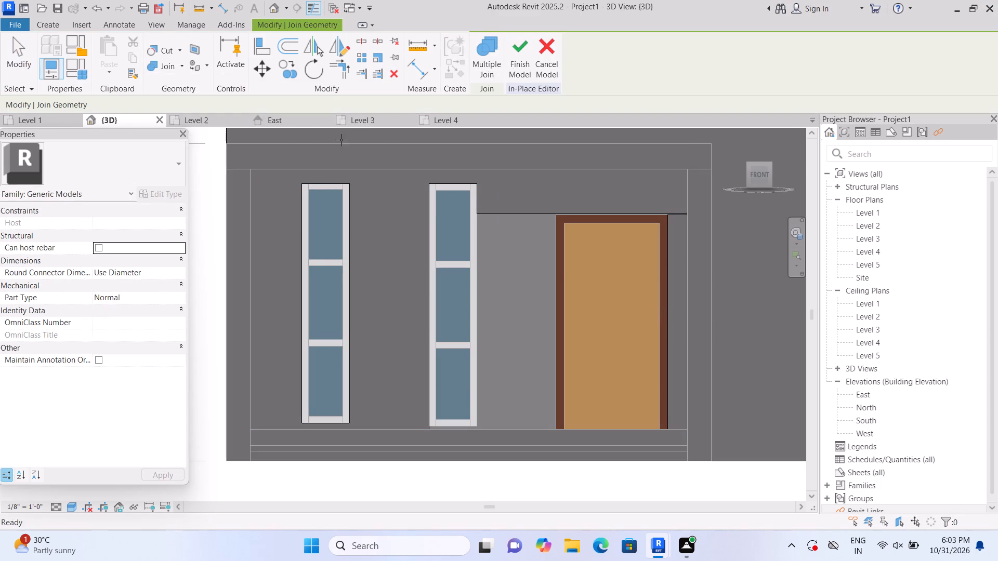
{"action": "left_click", "coordinate": [558, 180]}
{"action": "left_click", "coordinate": [687, 266]}
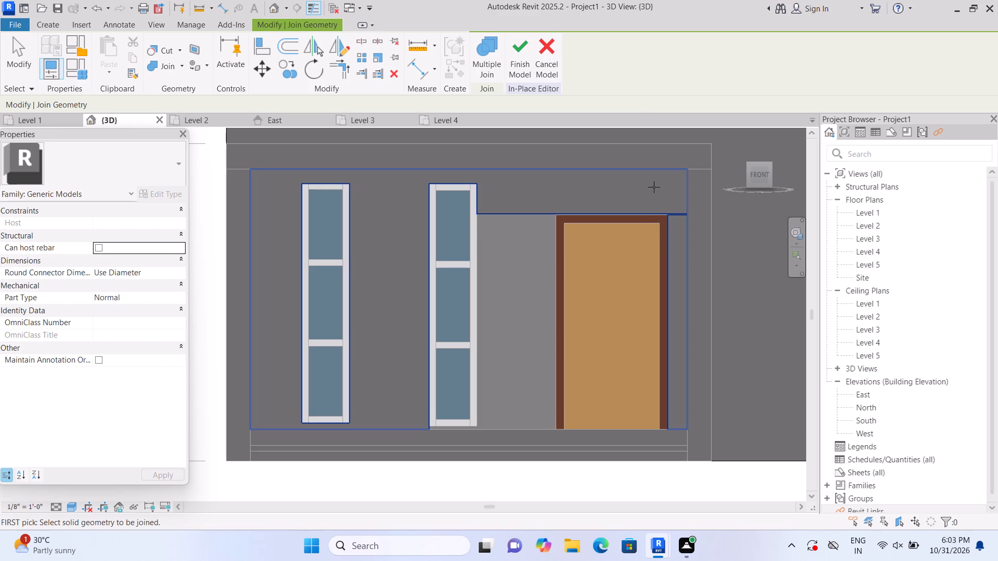
{"action": "key", "text": "Escape"}
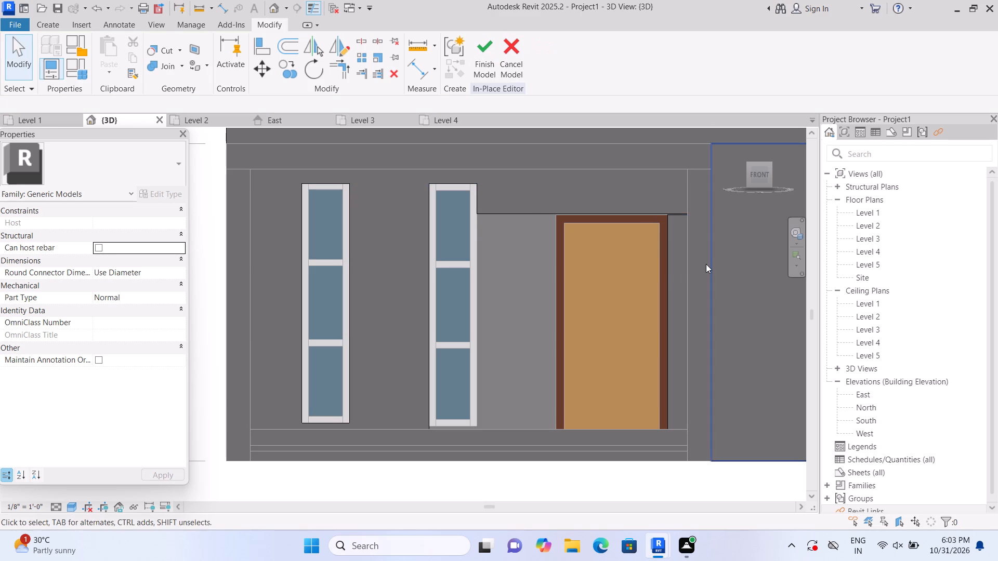
Stretch the top edge of the strip beside the door slightly upward into the panel above it.
{"action": "scroll", "coordinate": [706, 264], "scroll_direction": "up", "scroll_amount": 2}
{"action": "scroll", "coordinate": [673, 220], "scroll_direction": "up", "scroll_amount": 2}
{"action": "left_click", "coordinate": [670, 190]}
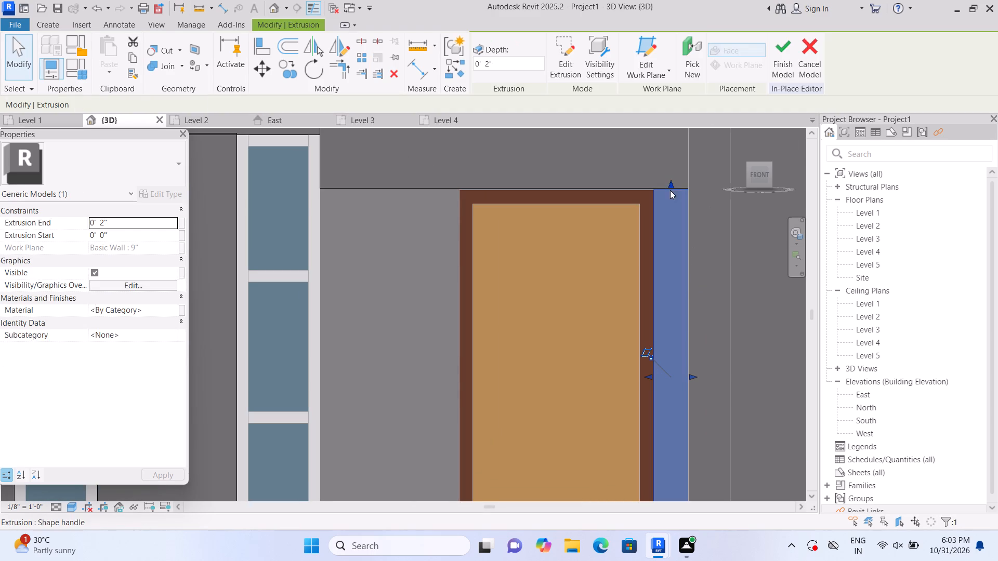
{"action": "left_click", "coordinate": [670, 181]}
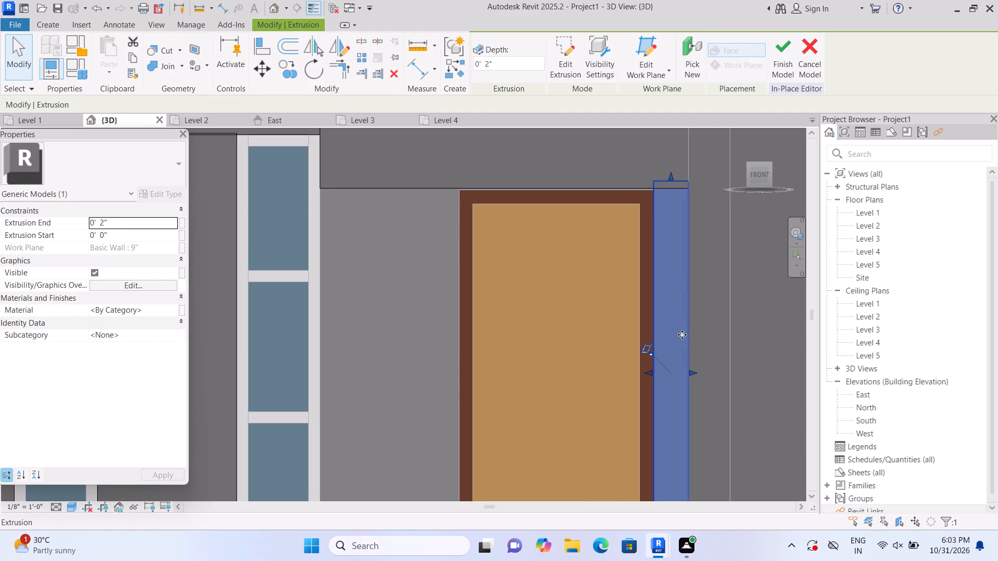
{"action": "key", "text": "Escape"}
{"action": "scroll", "coordinate": [684, 340], "scroll_direction": "down", "scroll_amount": 3}
{"action": "middle_click_drag", "start_coordinate": [515, 416], "coordinate": [534, 370]}
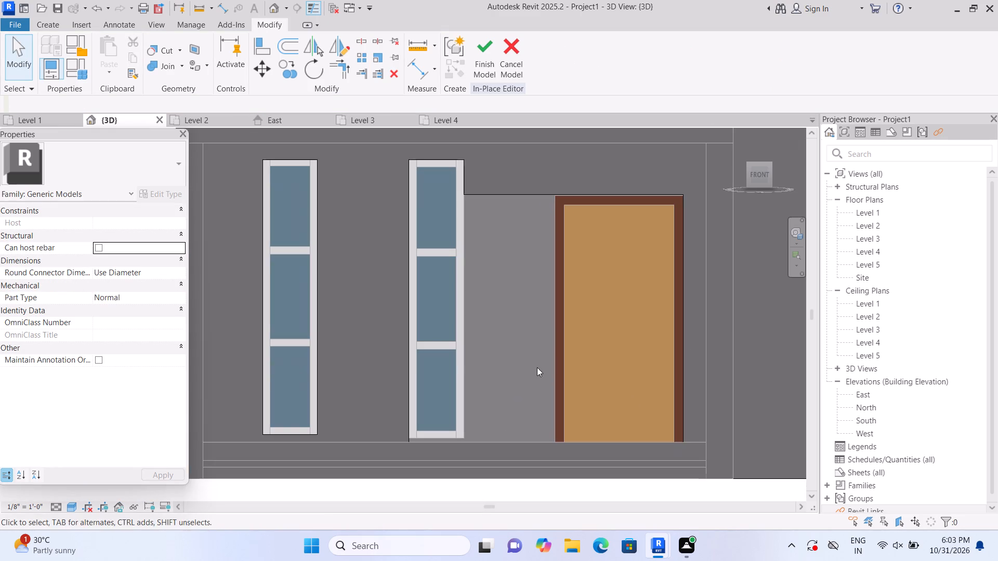
Extrude a 2" panel 2'-6" wide and about 6'-9" high between the second narrow window and the balcony door.
{"action": "left_click", "coordinate": [44, 25]}
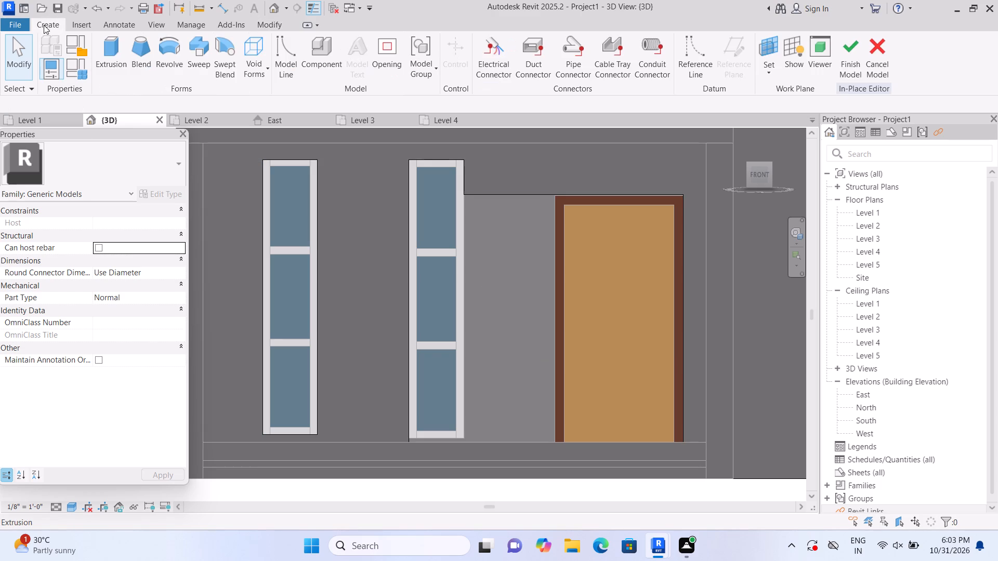
{"action": "left_click", "coordinate": [97, 42]}
{"action": "double_click", "coordinate": [678, 72]}
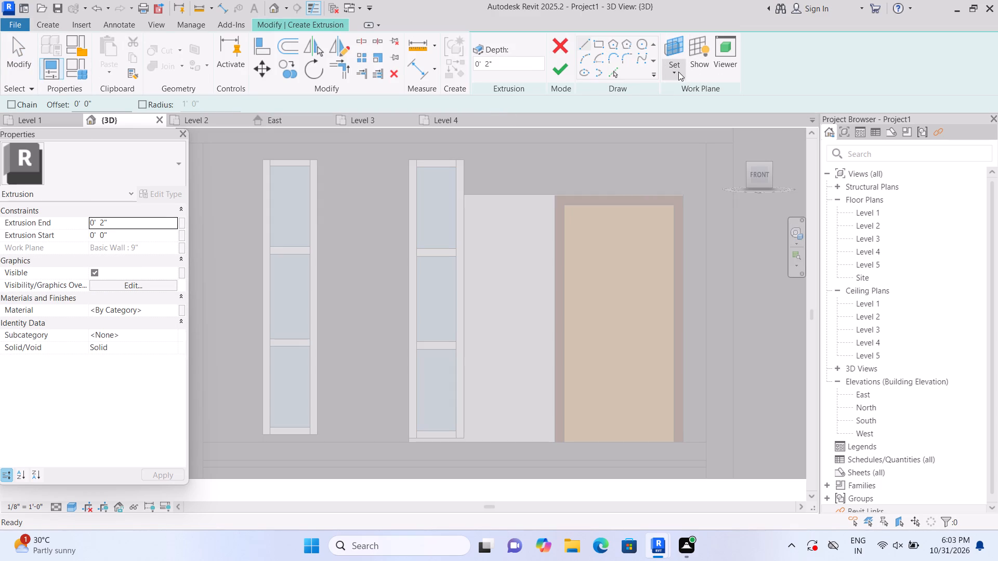
{"action": "left_click", "coordinate": [675, 72]}
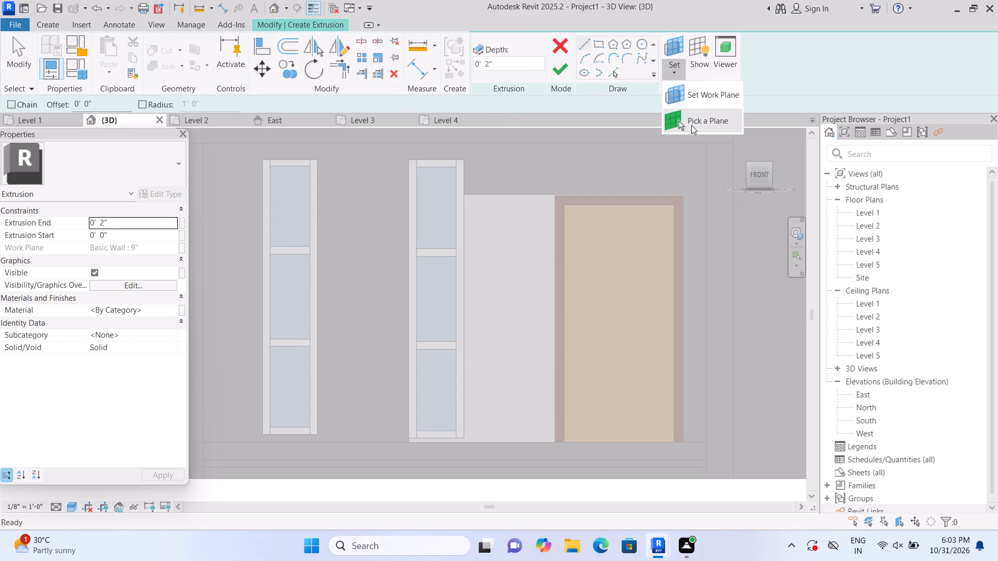
{"action": "double_click", "coordinate": [691, 125]}
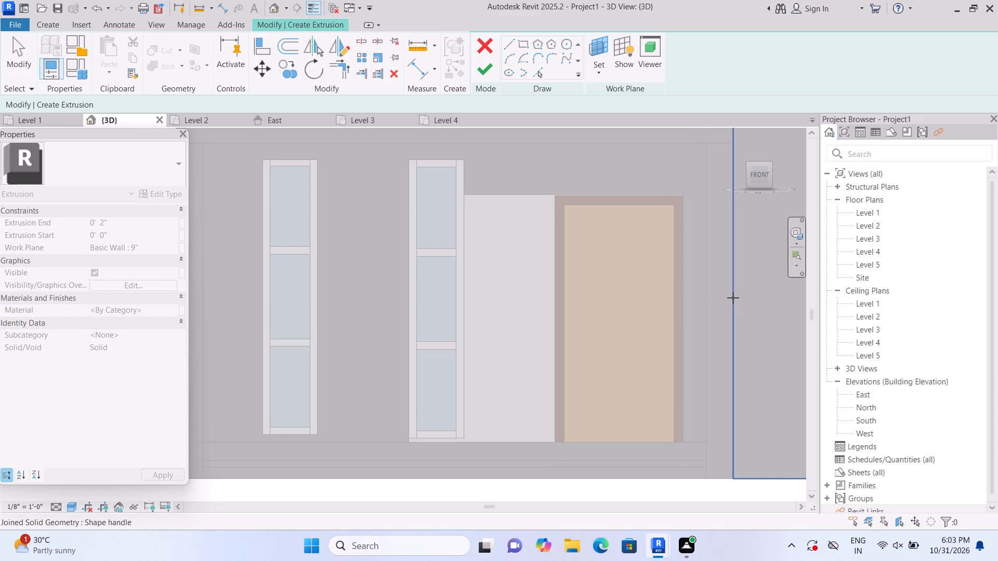
{"action": "scroll", "coordinate": [730, 301], "scroll_direction": "down", "scroll_amount": 2}
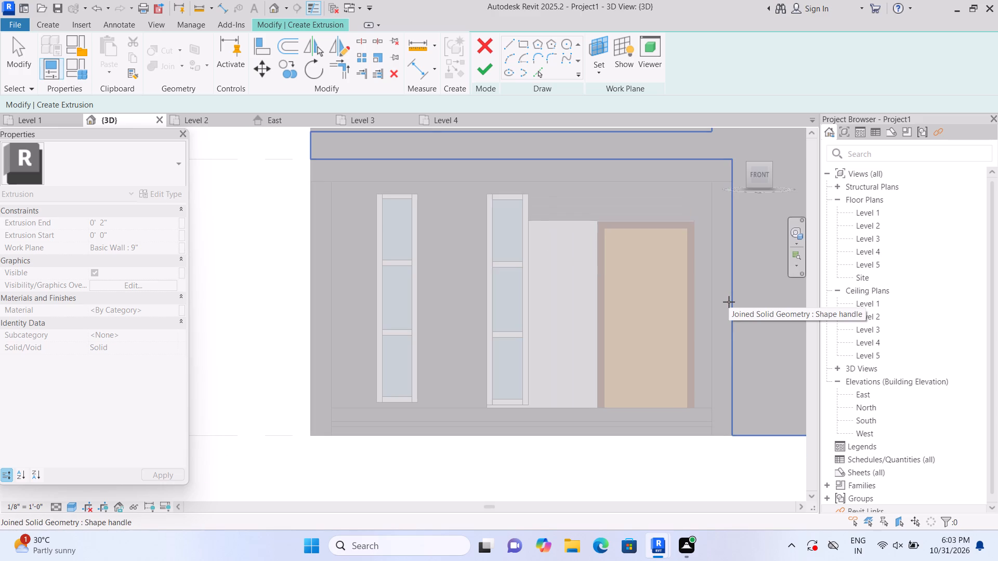
{"action": "left_click", "coordinate": [729, 302]}
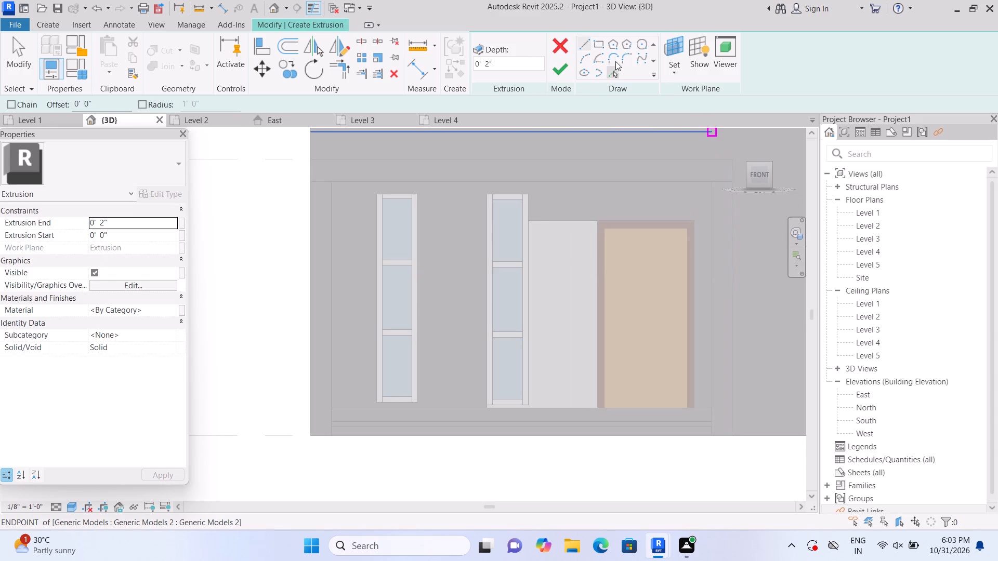
{"action": "left_click", "coordinate": [599, 43]}
{"action": "left_click", "coordinate": [530, 223]}
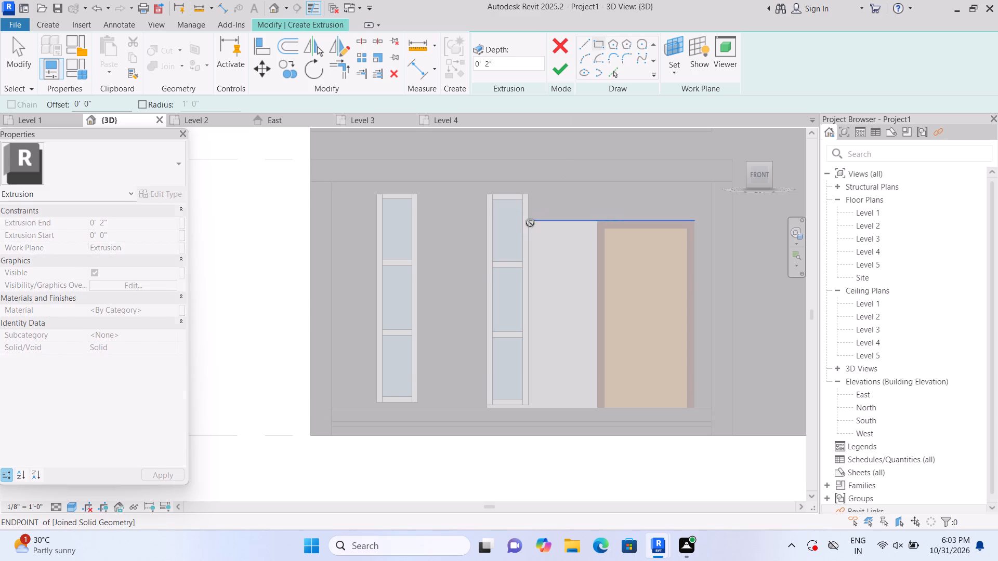
{"action": "left_click", "coordinate": [599, 408]}
{"action": "left_click", "coordinate": [555, 73]}
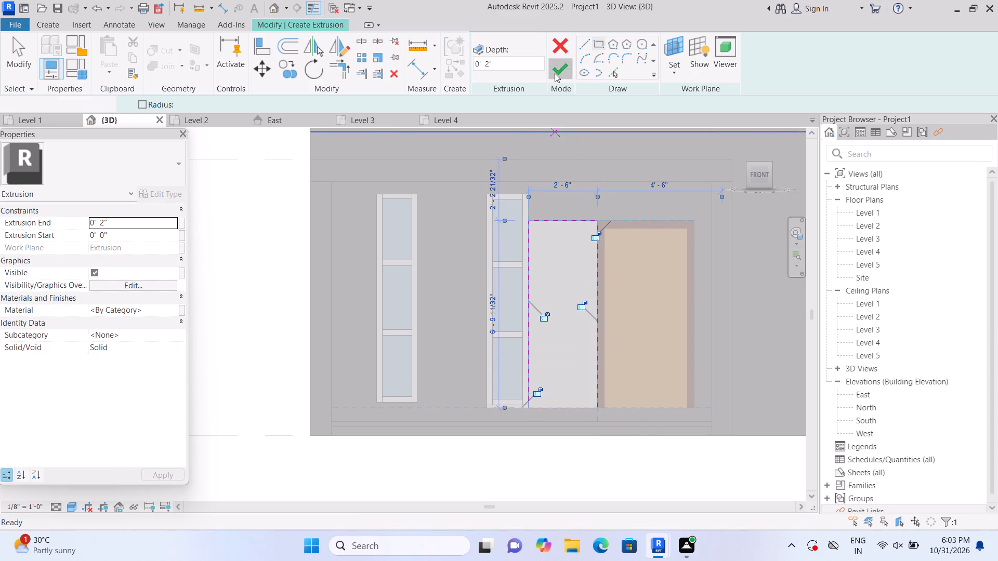
{"action": "double_click", "coordinate": [261, 355]}
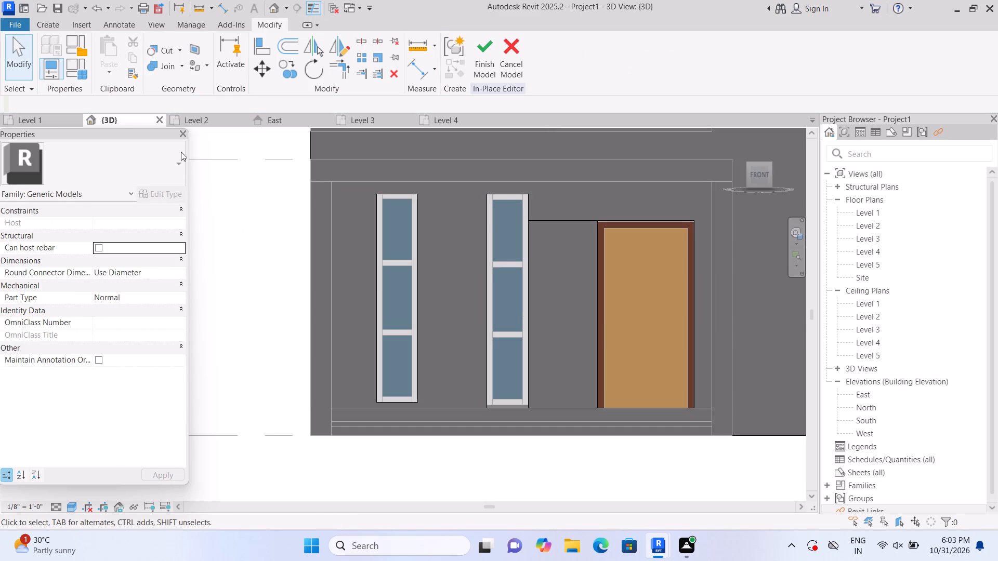
Join the panel between the second narrow window and the door to the joined panel above it.
{"action": "left_click", "coordinate": [179, 66]}
{"action": "left_click", "coordinate": [181, 86]}
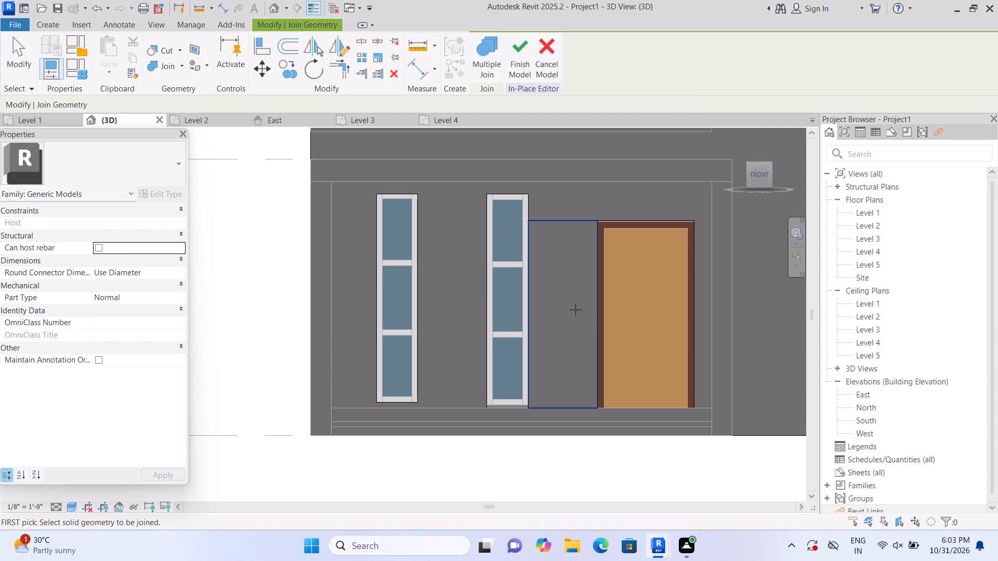
{"action": "left_click", "coordinate": [587, 310]}
{"action": "left_click", "coordinate": [594, 211]}
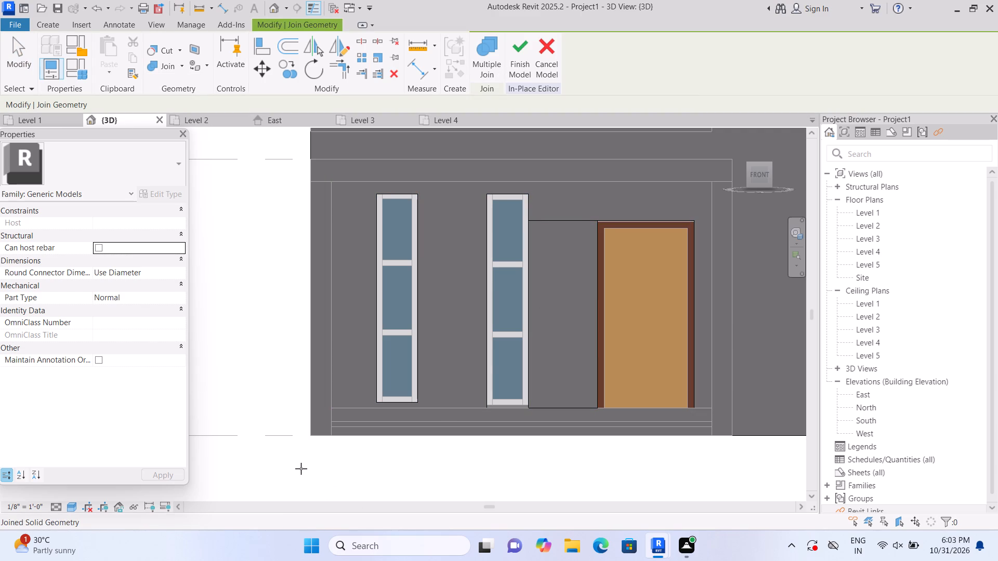
{"action": "key", "text": "Escape"}
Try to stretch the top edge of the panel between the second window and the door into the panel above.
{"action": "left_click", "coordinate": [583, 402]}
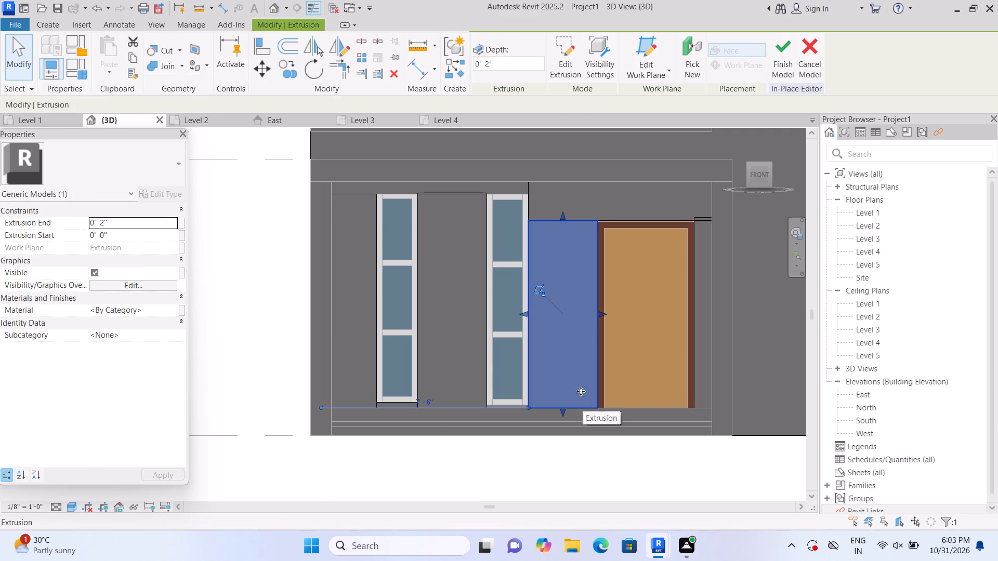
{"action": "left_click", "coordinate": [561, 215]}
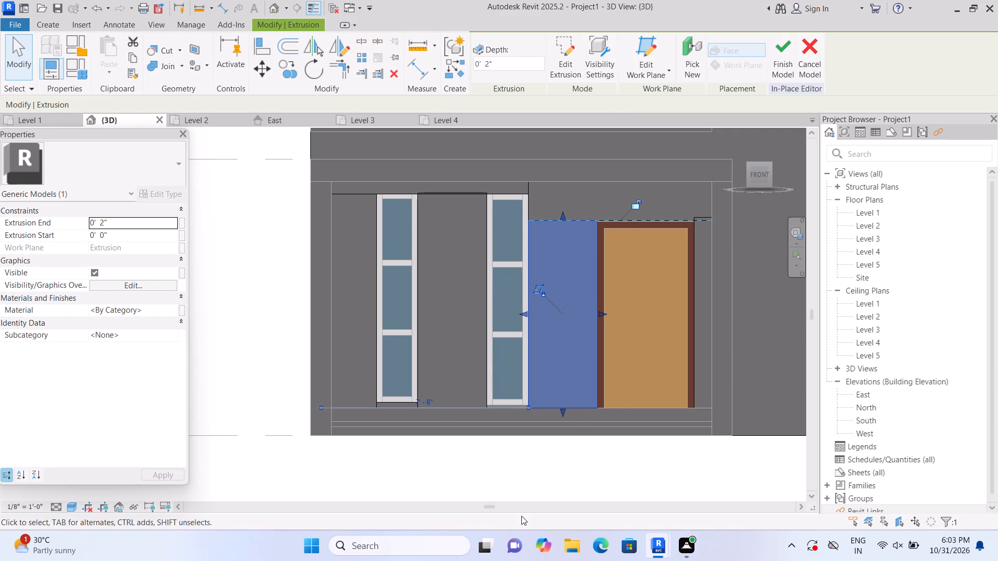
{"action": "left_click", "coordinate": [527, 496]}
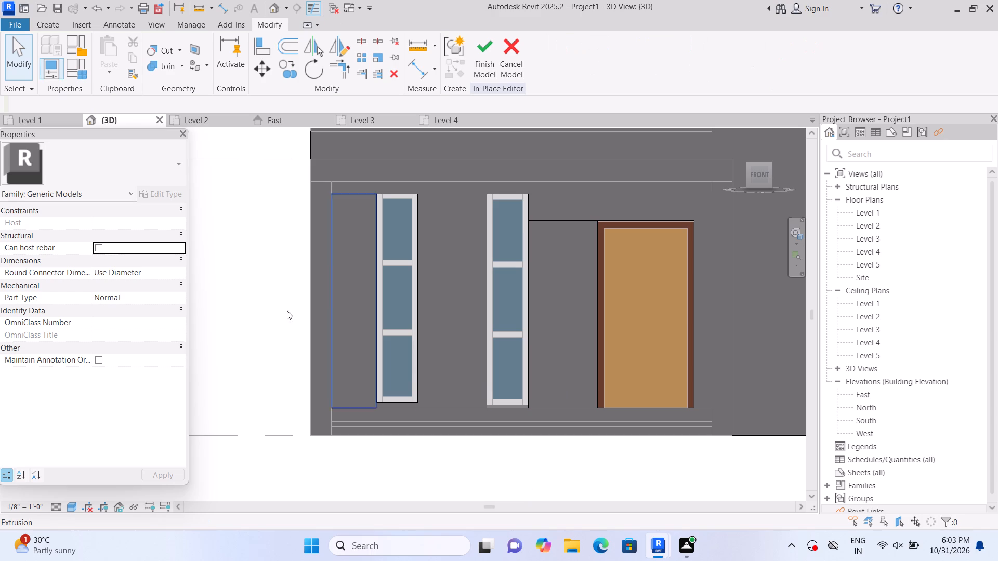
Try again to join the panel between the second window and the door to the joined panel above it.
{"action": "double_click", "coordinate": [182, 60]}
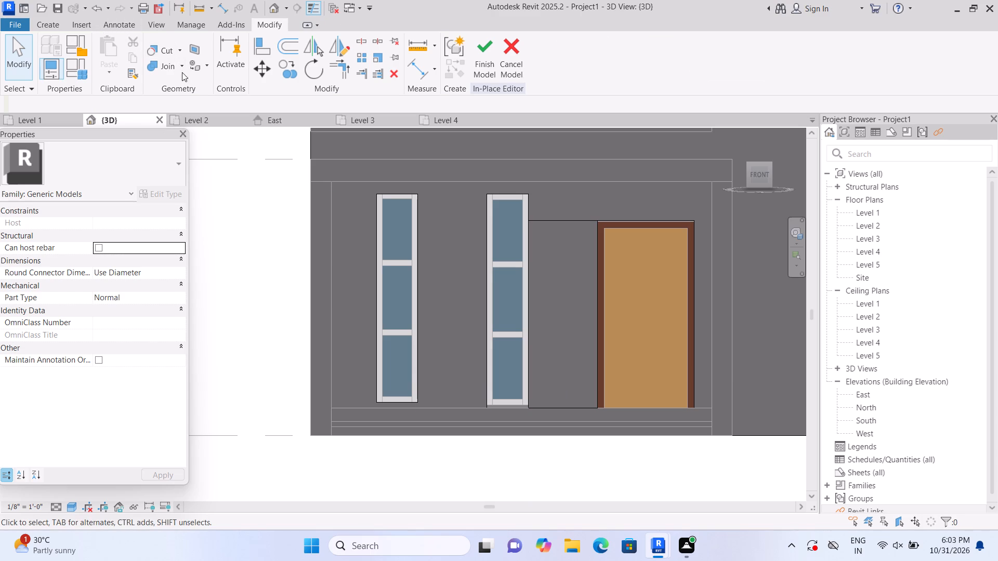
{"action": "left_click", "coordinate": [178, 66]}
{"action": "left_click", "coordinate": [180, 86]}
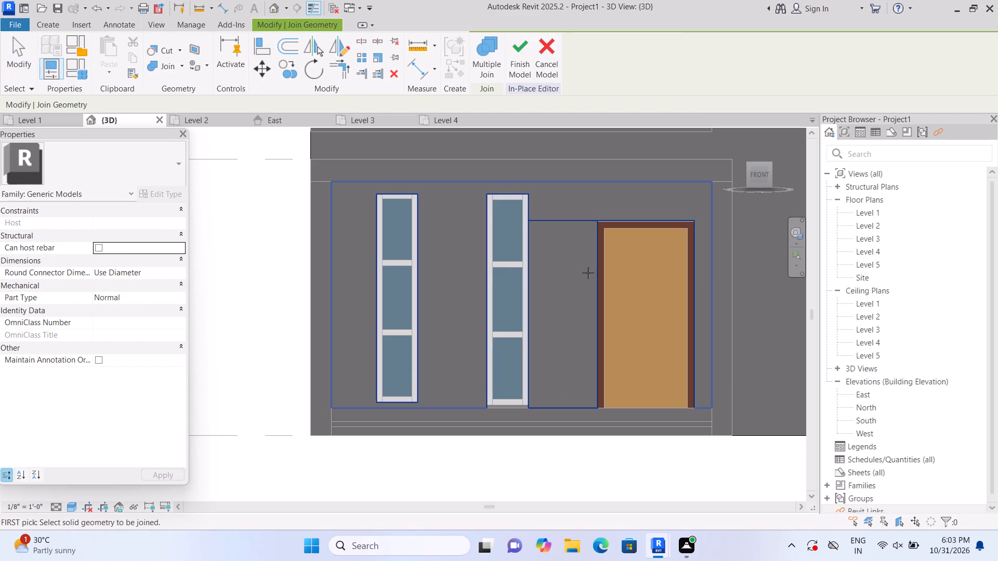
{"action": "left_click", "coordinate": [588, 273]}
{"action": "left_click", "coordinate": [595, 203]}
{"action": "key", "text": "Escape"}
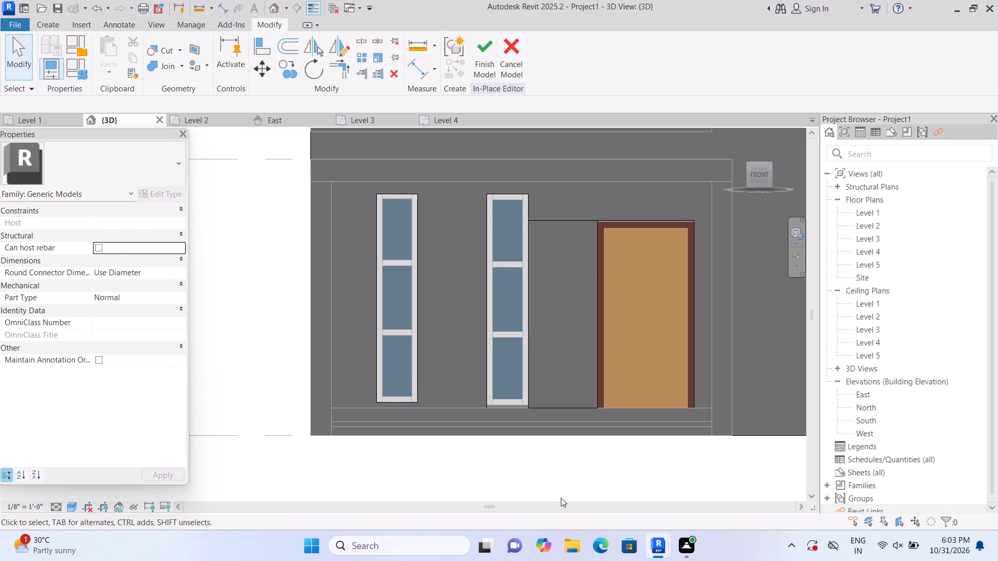
Delete the panel between the second narrow window and the ground-floor balcony door.
{"action": "left_click", "coordinate": [587, 356]}
{"action": "key", "text": "Delete"}
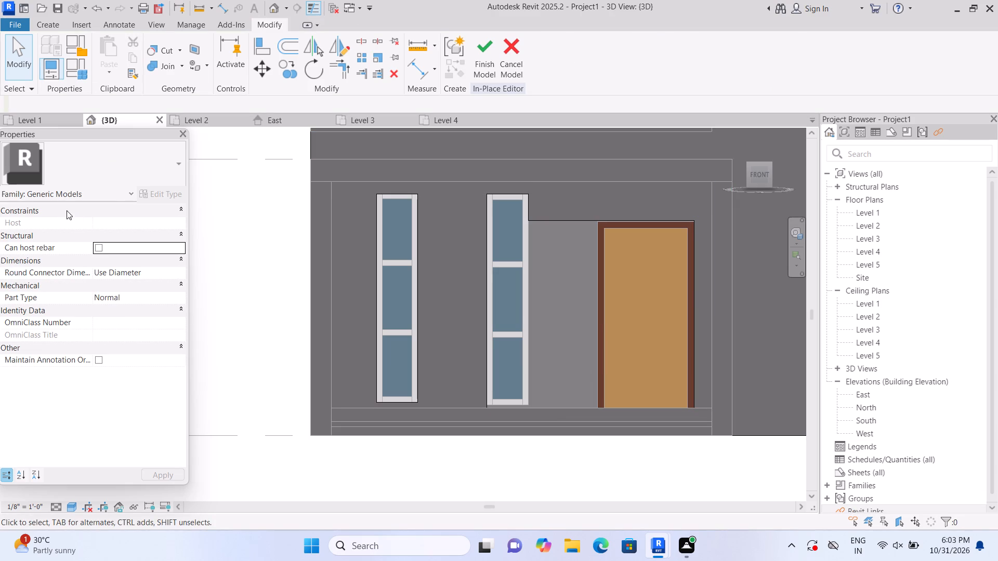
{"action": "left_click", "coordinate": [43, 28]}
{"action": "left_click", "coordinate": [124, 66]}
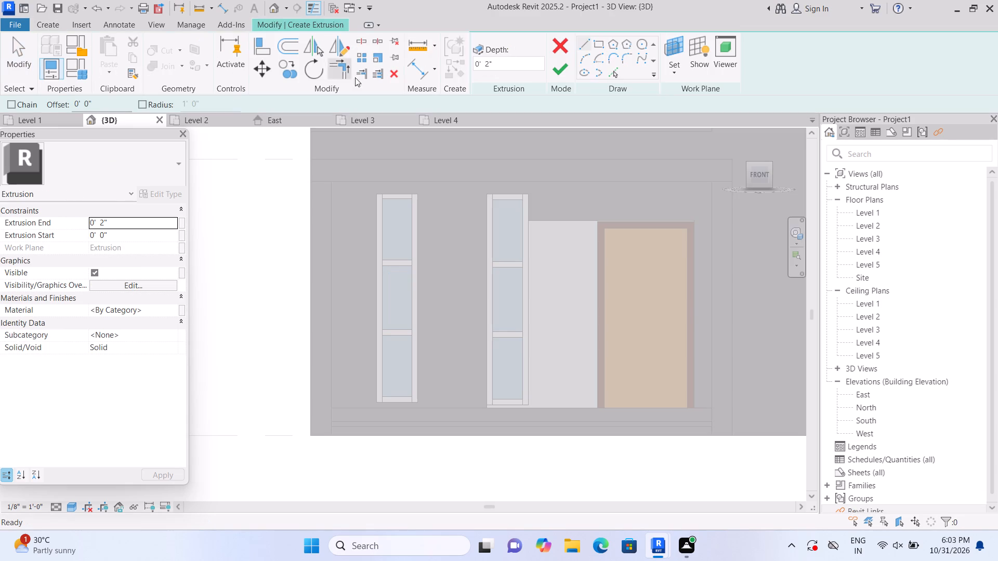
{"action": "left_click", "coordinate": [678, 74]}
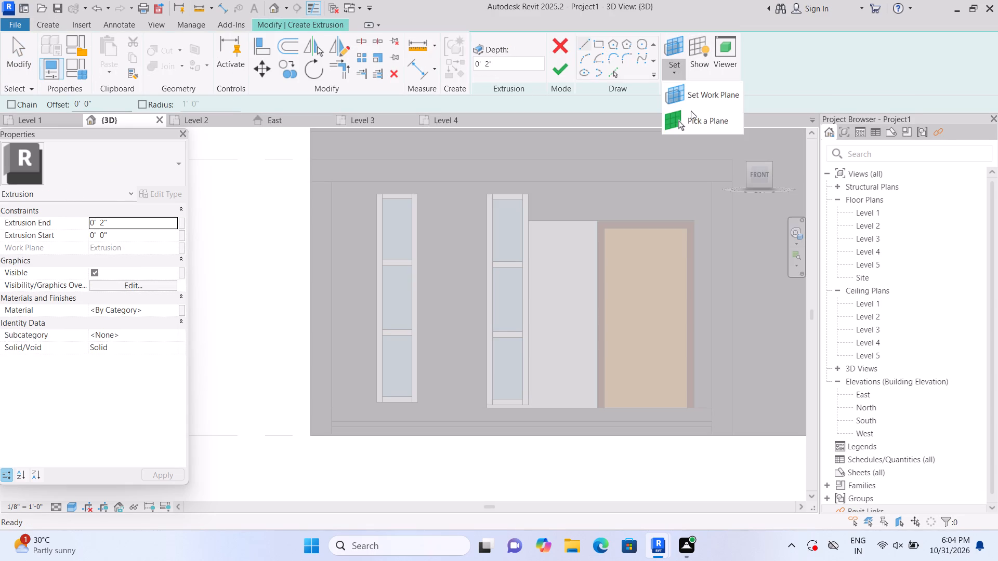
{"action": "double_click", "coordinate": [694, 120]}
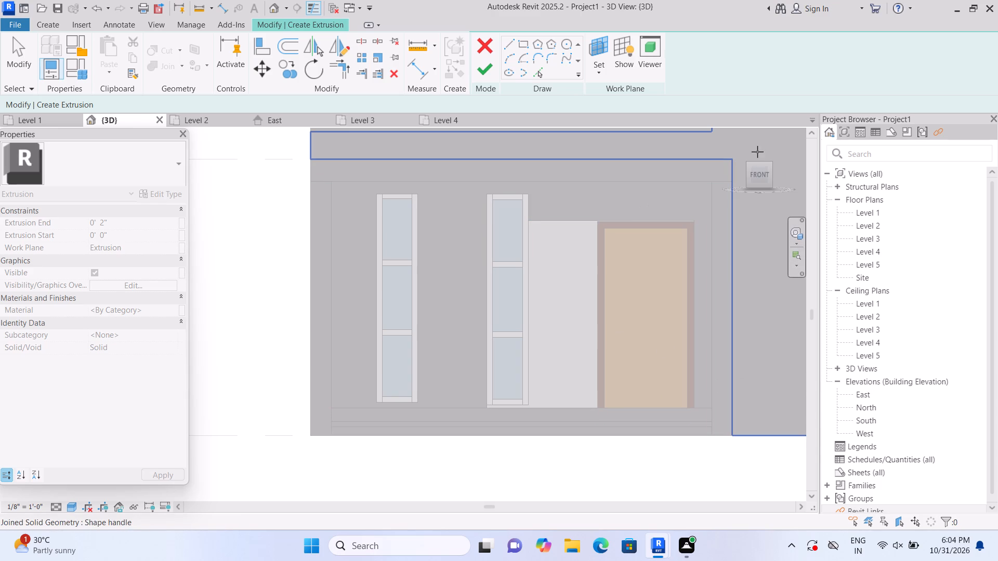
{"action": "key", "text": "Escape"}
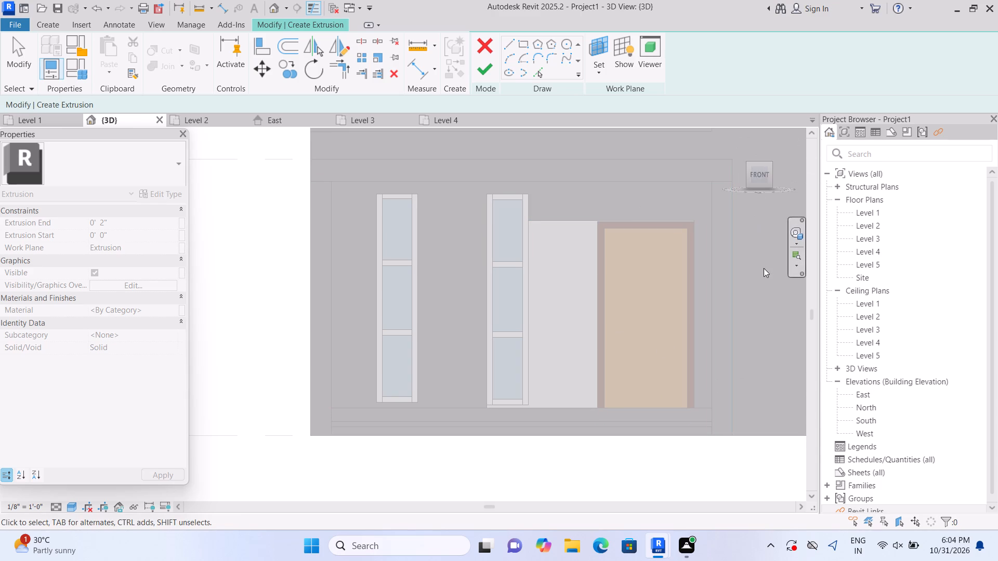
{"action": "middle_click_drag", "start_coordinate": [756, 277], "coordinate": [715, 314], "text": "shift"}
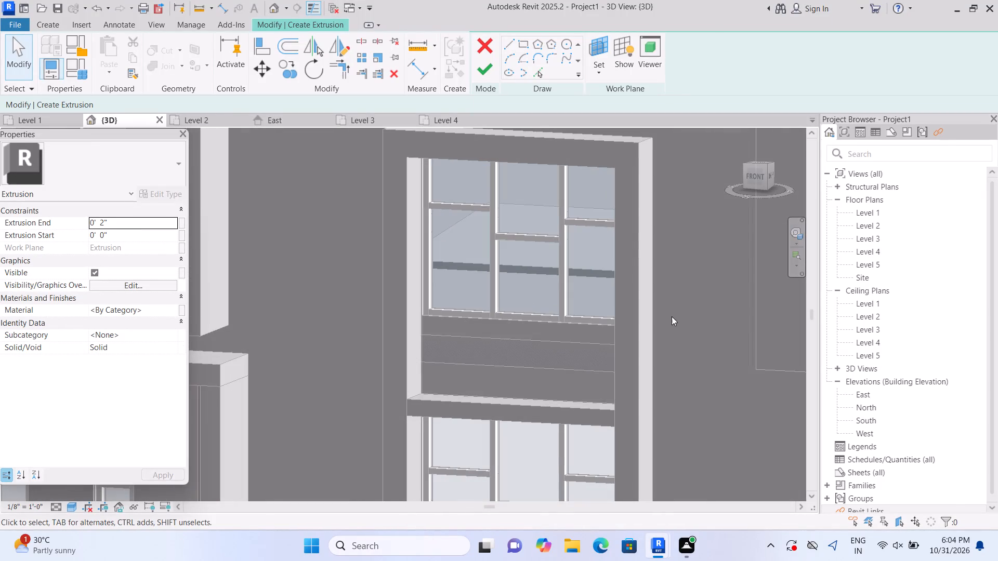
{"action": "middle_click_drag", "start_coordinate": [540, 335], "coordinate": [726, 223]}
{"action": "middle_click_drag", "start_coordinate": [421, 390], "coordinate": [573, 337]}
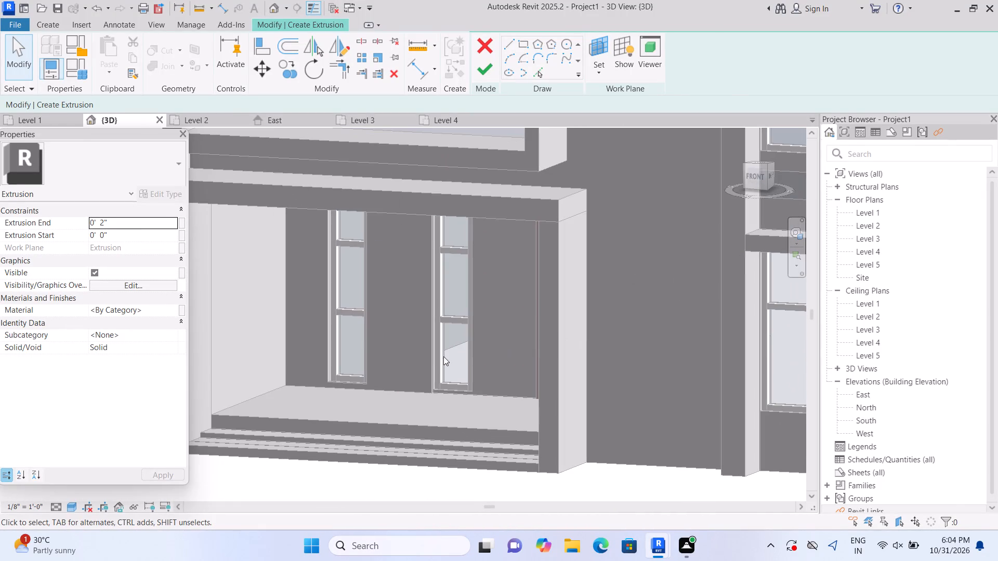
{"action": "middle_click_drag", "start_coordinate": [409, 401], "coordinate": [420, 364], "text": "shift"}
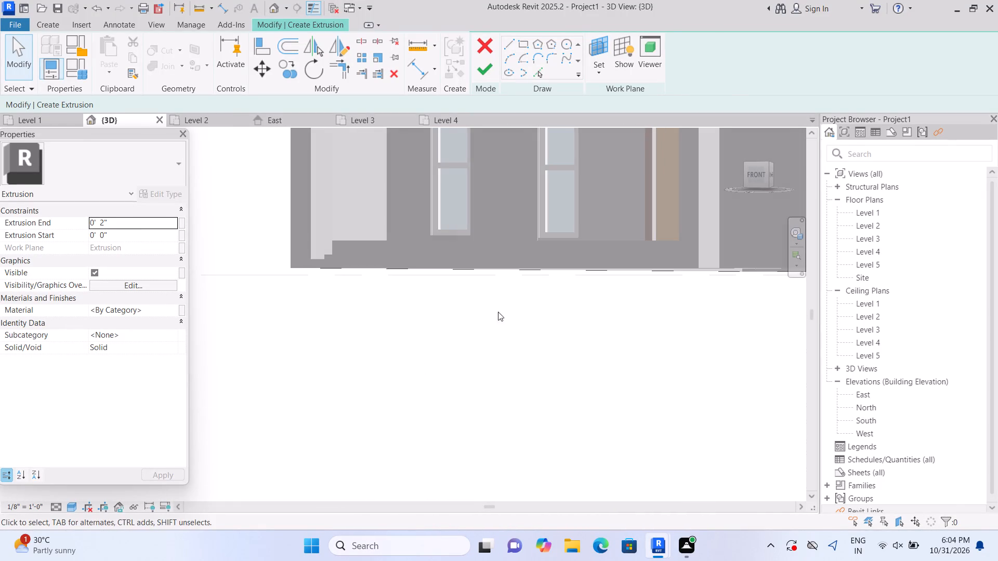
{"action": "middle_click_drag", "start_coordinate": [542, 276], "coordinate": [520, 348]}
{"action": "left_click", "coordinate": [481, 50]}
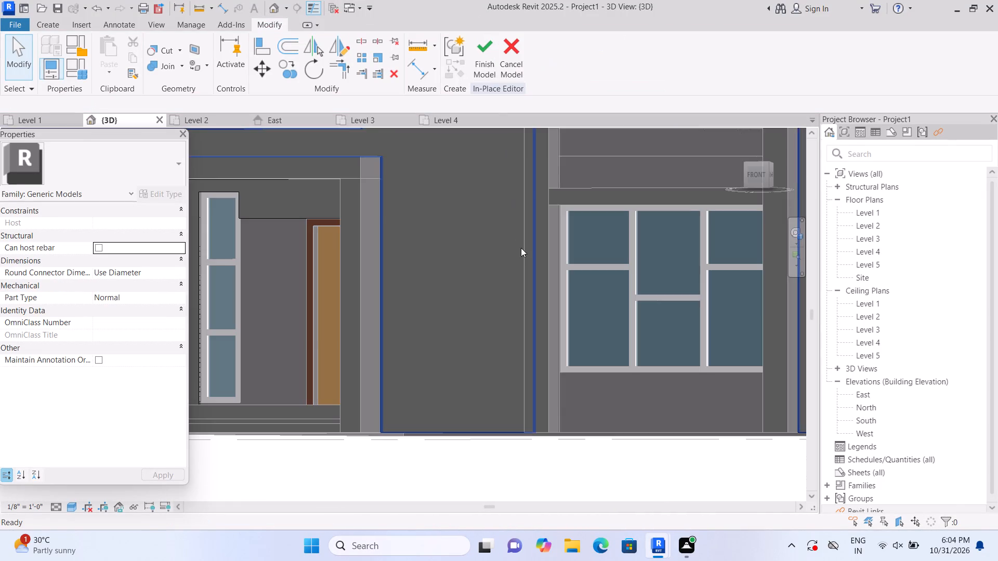
Inspect the ground-floor balcony recess and the bare wall between the second narrow window and the door from several angles.
{"action": "scroll", "coordinate": [525, 248], "scroll_direction": "down", "scroll_amount": 3}
{"action": "scroll", "coordinate": [370, 301], "scroll_direction": "up", "scroll_amount": 2}
{"action": "middle_click_drag", "start_coordinate": [365, 308], "coordinate": [506, 300]}
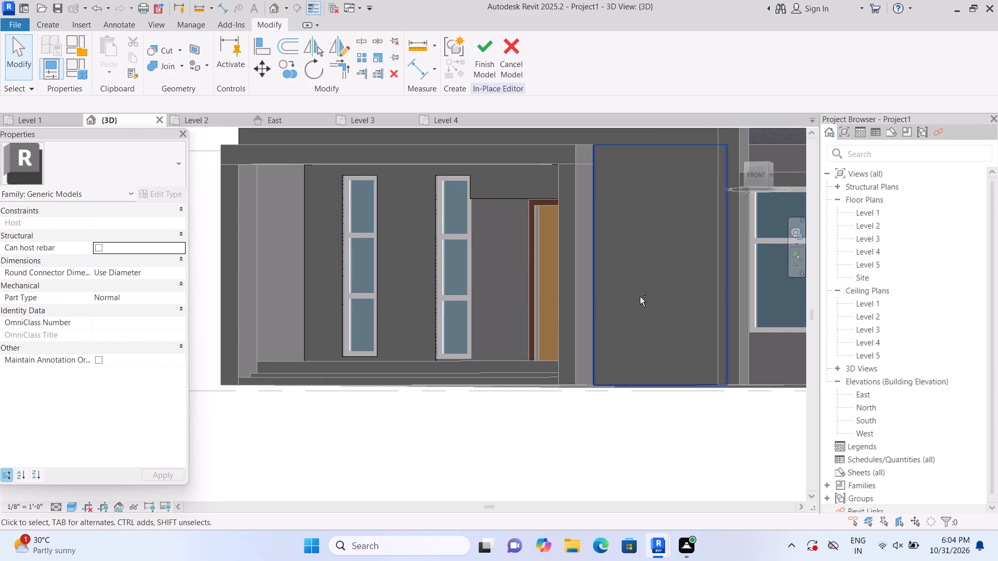
{"action": "middle_click_drag", "start_coordinate": [640, 297], "coordinate": [604, 323], "text": "shift"}
{"action": "middle_click_drag", "start_coordinate": [307, 402], "coordinate": [634, 332]}
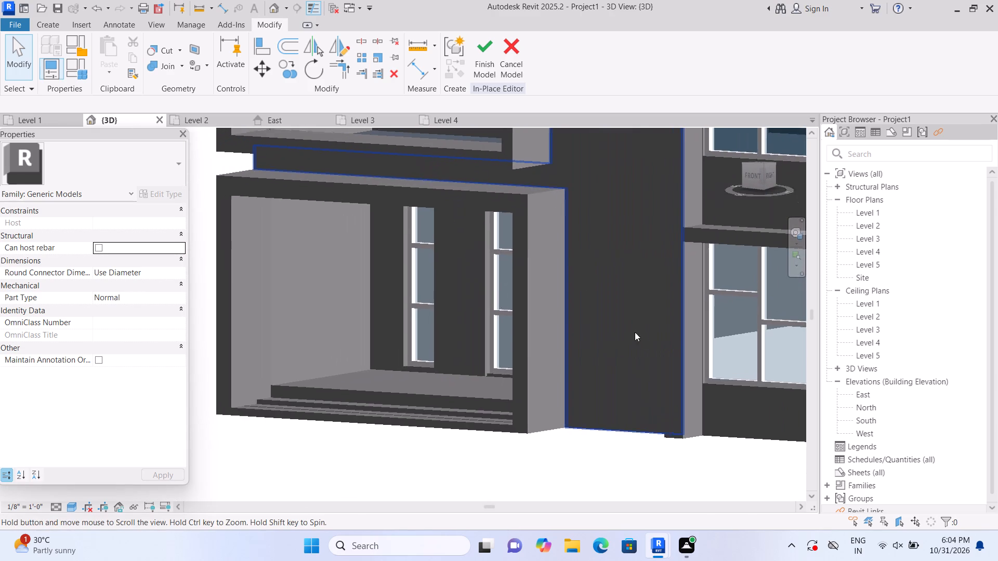
{"action": "scroll", "coordinate": [468, 355], "scroll_direction": "up", "scroll_amount": 1, "text": "shift"}
{"action": "middle_click_drag", "start_coordinate": [474, 331], "coordinate": [483, 295], "text": "shift"}
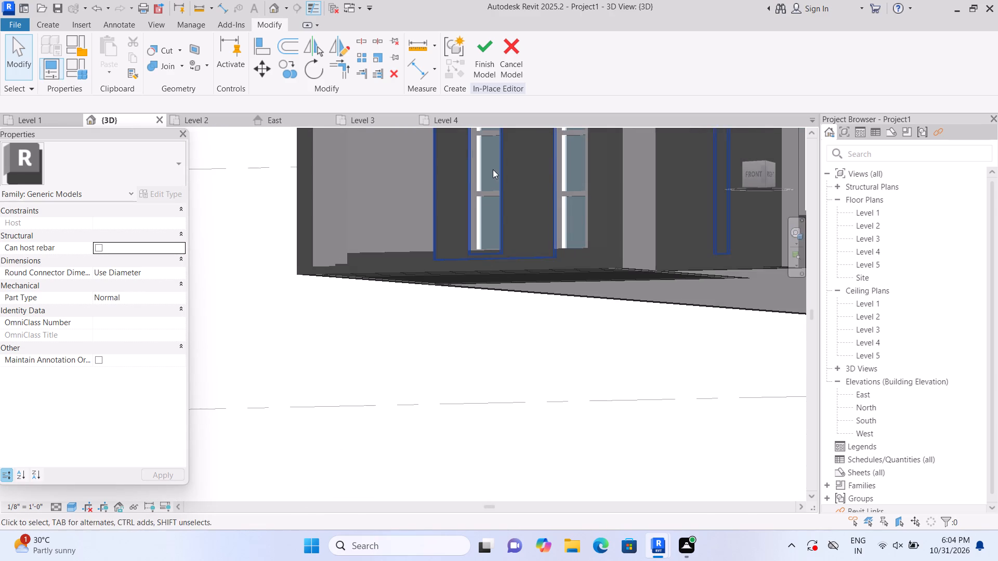
{"action": "middle_click_drag", "start_coordinate": [493, 170], "coordinate": [490, 317]}
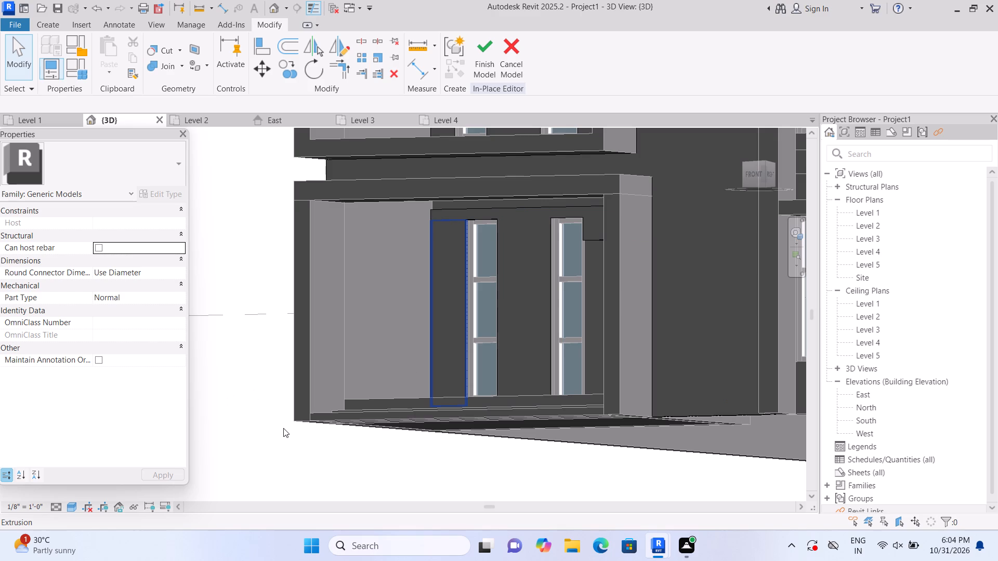
{"action": "middle_click_drag", "start_coordinate": [240, 352], "coordinate": [442, 413], "text": "shift"}
{"action": "scroll", "coordinate": [540, 402], "scroll_direction": "up", "scroll_amount": 1}
{"action": "middle_click_drag", "start_coordinate": [536, 400], "coordinate": [206, 273]}
{"action": "middle_click_drag", "start_coordinate": [466, 385], "coordinate": [435, 389], "text": "shift"}
{"action": "middle_click_drag", "start_coordinate": [417, 392], "coordinate": [403, 392], "text": "shift"}
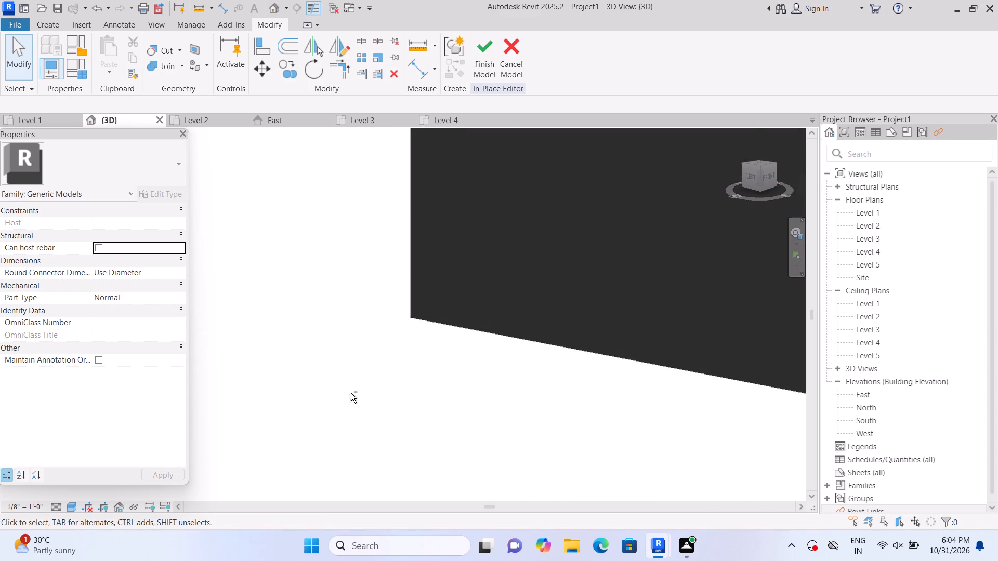
{"action": "scroll", "coordinate": [513, 392], "scroll_direction": "down", "scroll_amount": 5}
{"action": "middle_click_drag", "start_coordinate": [575, 415], "coordinate": [513, 420], "text": "shift"}
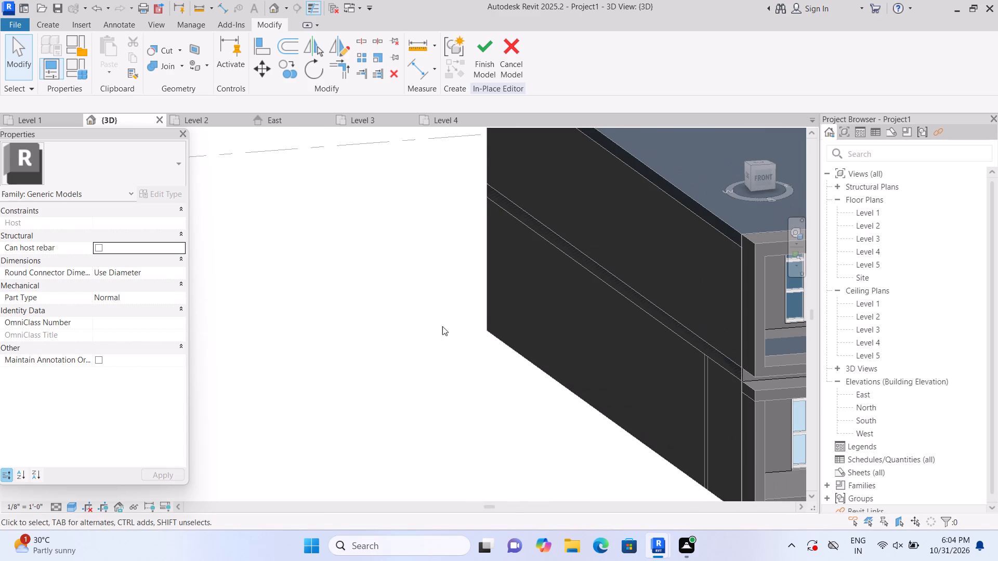
{"action": "middle_click_drag", "start_coordinate": [603, 415], "coordinate": [310, 351]}
{"action": "scroll", "coordinate": [618, 481], "scroll_direction": "up", "scroll_amount": 1}
{"action": "scroll", "coordinate": [575, 369], "scroll_direction": "up", "scroll_amount": 2}
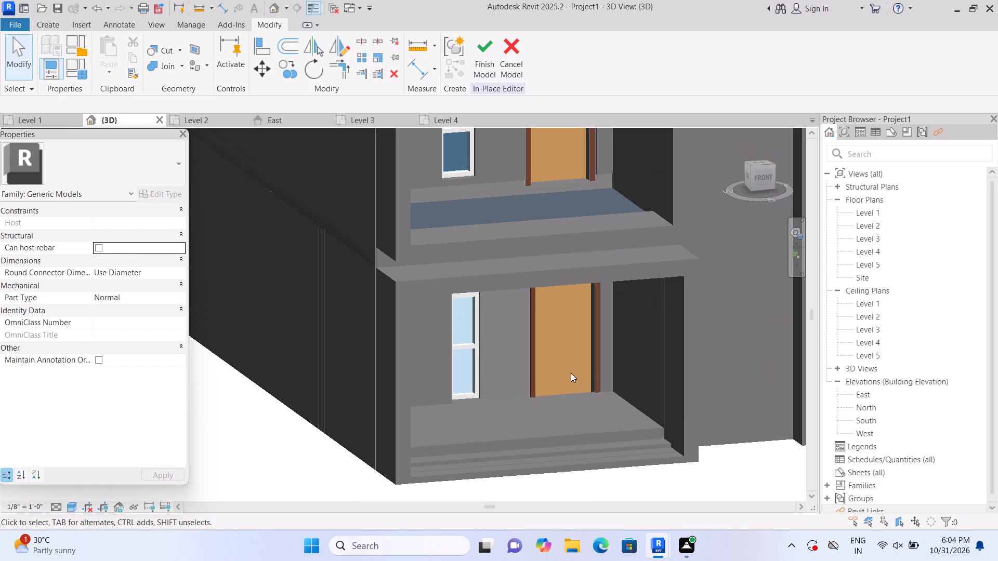
{"action": "scroll", "coordinate": [571, 379], "scroll_direction": "up", "scroll_amount": 2}
{"action": "middle_click_drag", "start_coordinate": [602, 429], "coordinate": [590, 380], "text": "shift"}
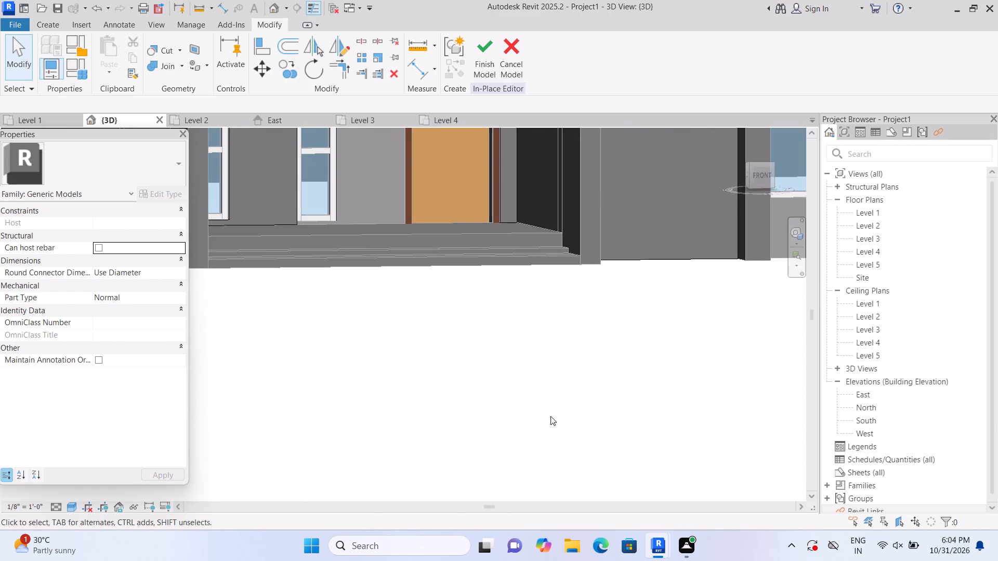
{"action": "middle_click_drag", "start_coordinate": [429, 372], "coordinate": [463, 450]}
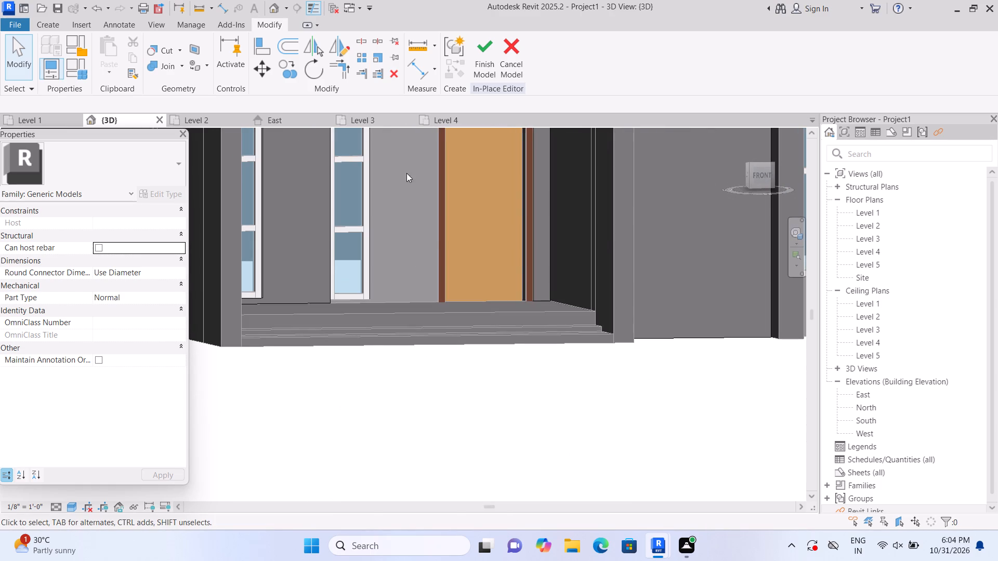
{"action": "scroll", "coordinate": [414, 194], "scroll_direction": "down", "scroll_amount": 2}
{"action": "middle_click_drag", "start_coordinate": [418, 201], "coordinate": [424, 278]}
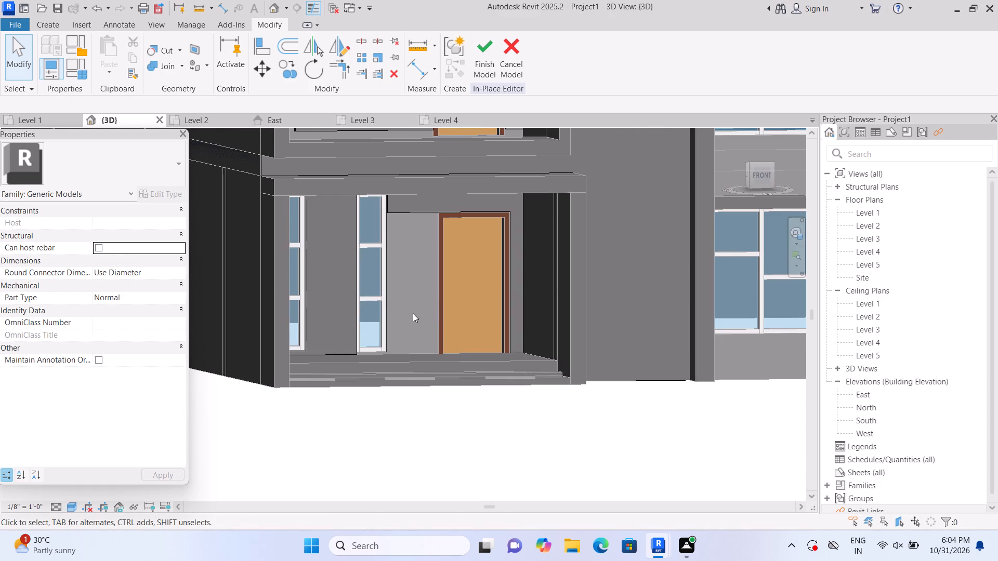
{"action": "scroll", "coordinate": [413, 304], "scroll_direction": "up", "scroll_amount": 1}
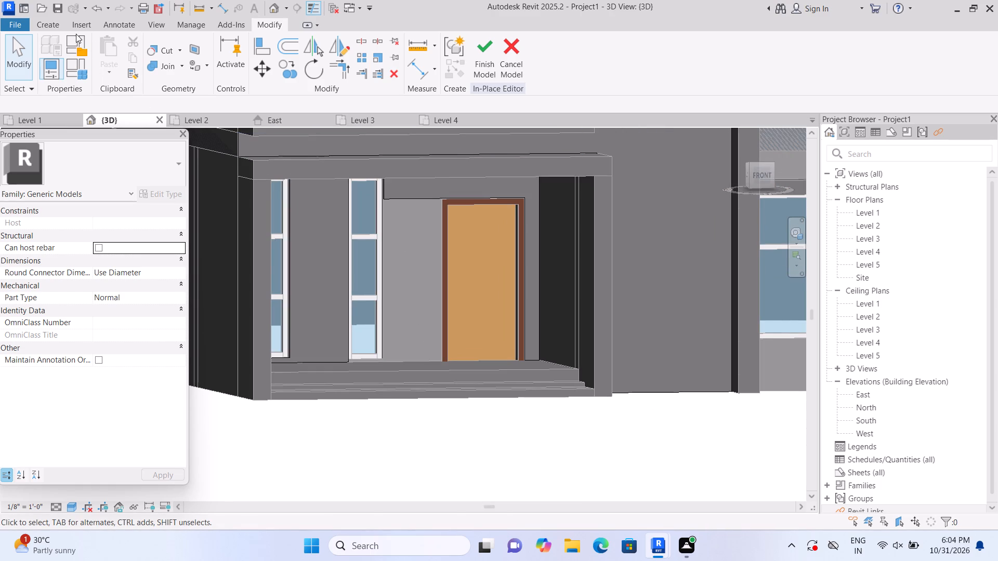
Extrude a 2" panel about 6'-9" high on the 9" wall's face, filling the gap between the second narrow window and the door.
{"action": "left_click", "coordinate": [50, 24]}
{"action": "left_click", "coordinate": [124, 64]}
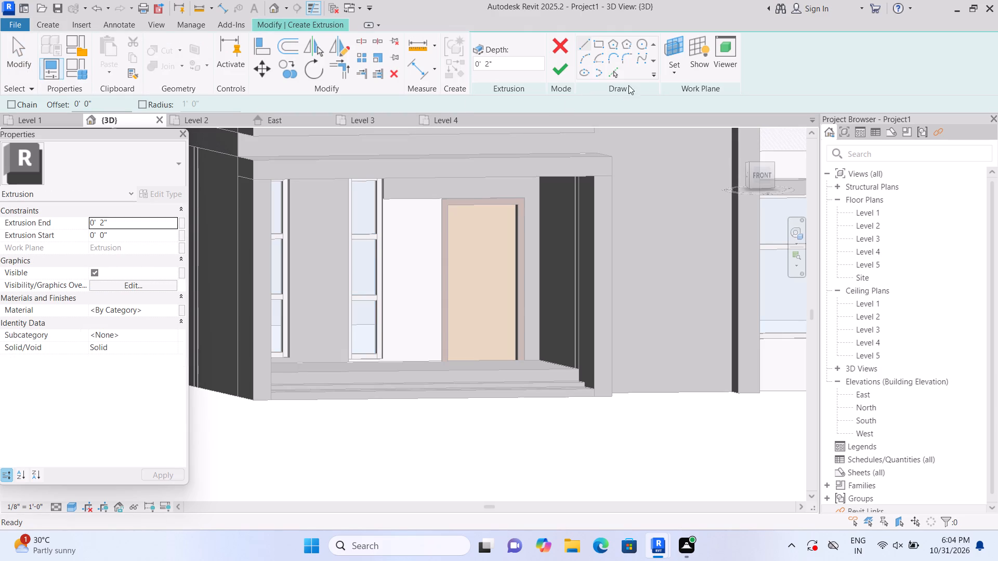
{"action": "left_click", "coordinate": [668, 75]}
{"action": "left_click", "coordinate": [680, 117]}
{"action": "scroll", "coordinate": [425, 287], "scroll_direction": "up", "scroll_amount": 1}
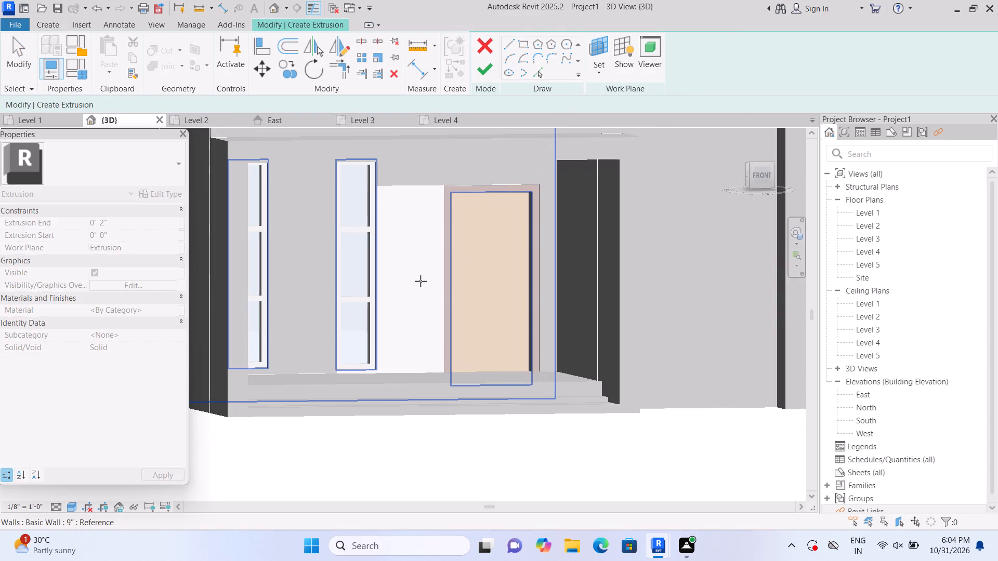
{"action": "double_click", "coordinate": [420, 279]}
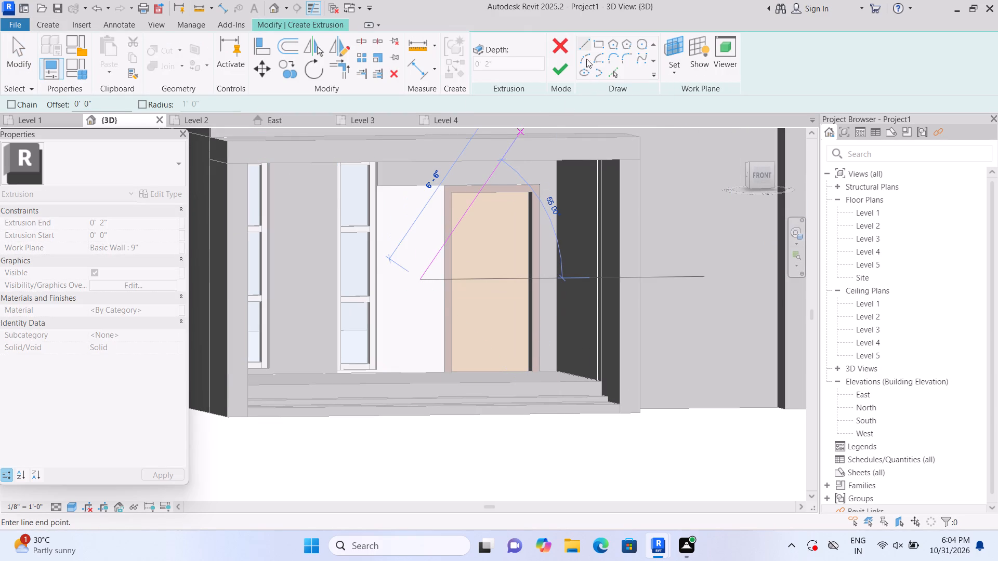
{"action": "left_click", "coordinate": [595, 43]}
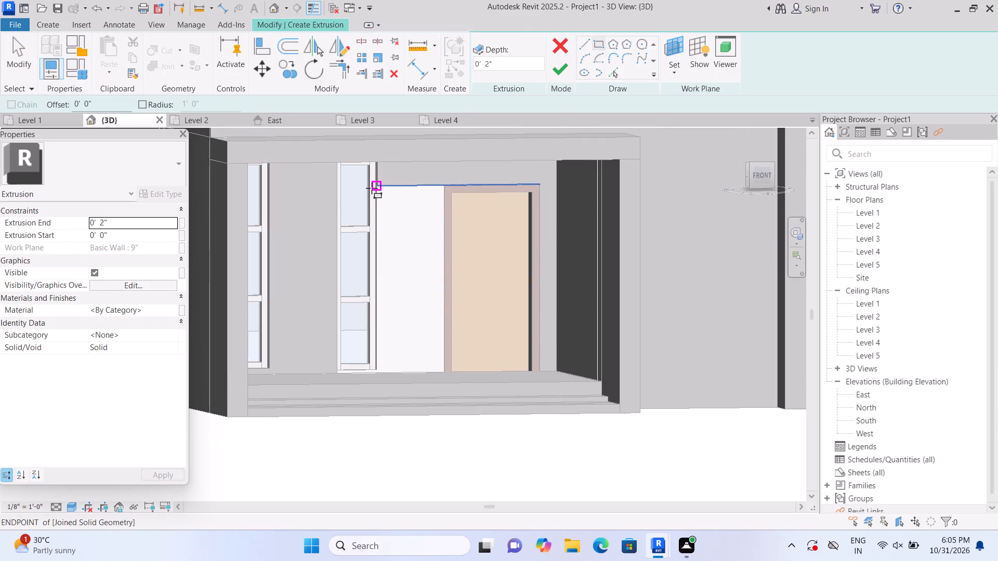
{"action": "left_click", "coordinate": [376, 188]}
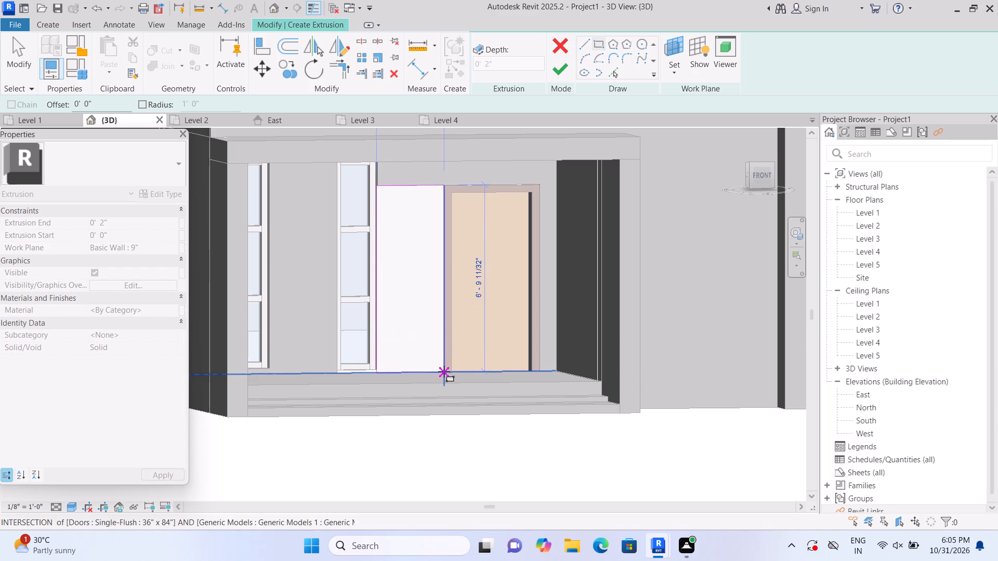
{"action": "left_click", "coordinate": [444, 371]}
{"action": "left_click", "coordinate": [556, 69]}
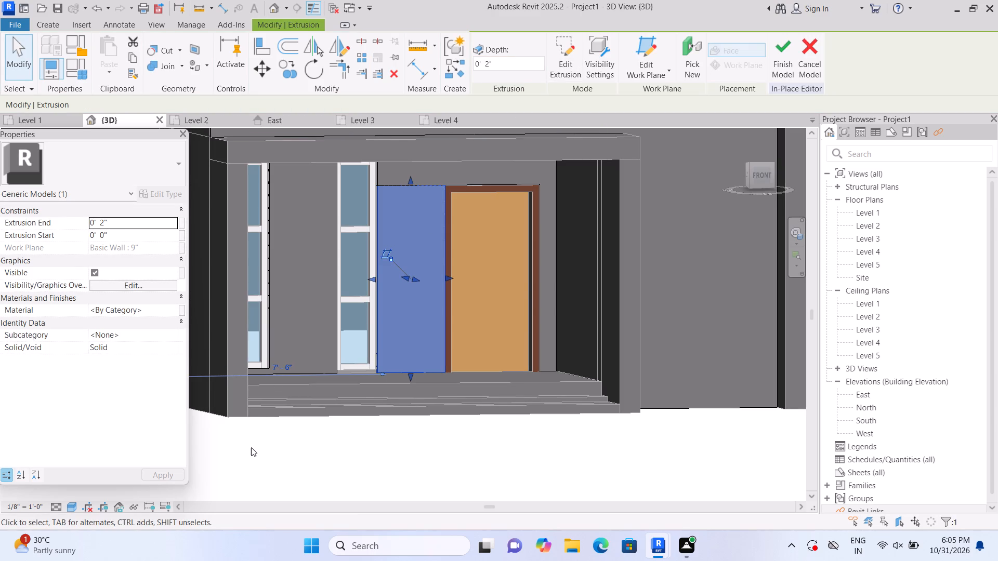
{"action": "left_click", "coordinate": [251, 447]}
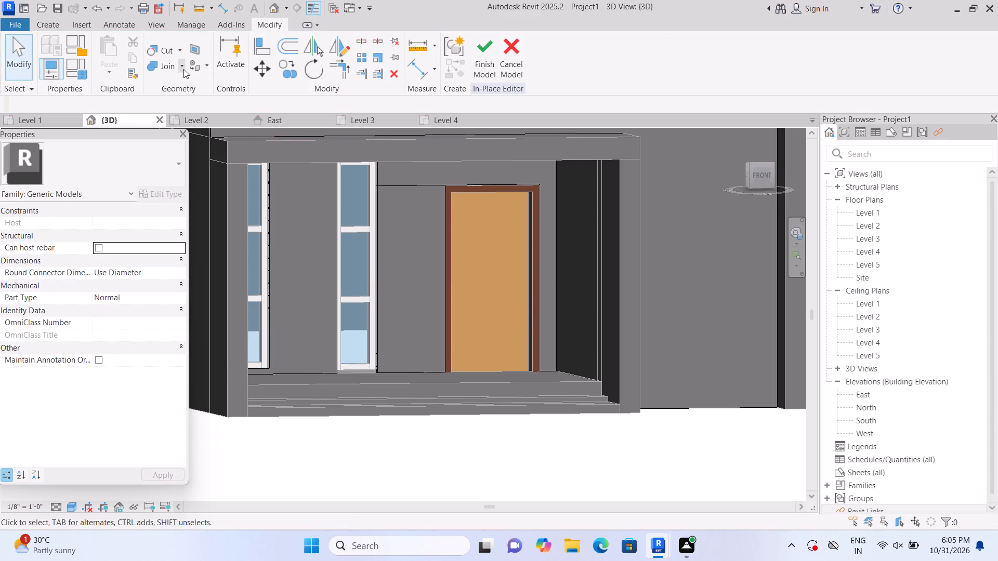
Join the new panel between the second narrow window and the door to the joined panel above it.
{"action": "left_click", "coordinate": [183, 62]}
{"action": "left_click", "coordinate": [180, 88]}
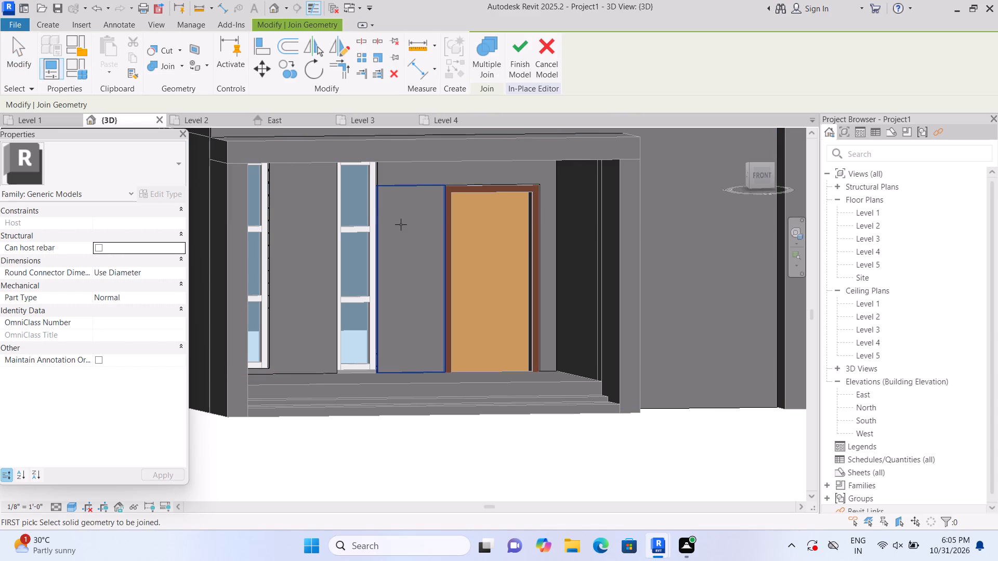
{"action": "left_click", "coordinate": [401, 224]}
{"action": "left_click", "coordinate": [441, 168]}
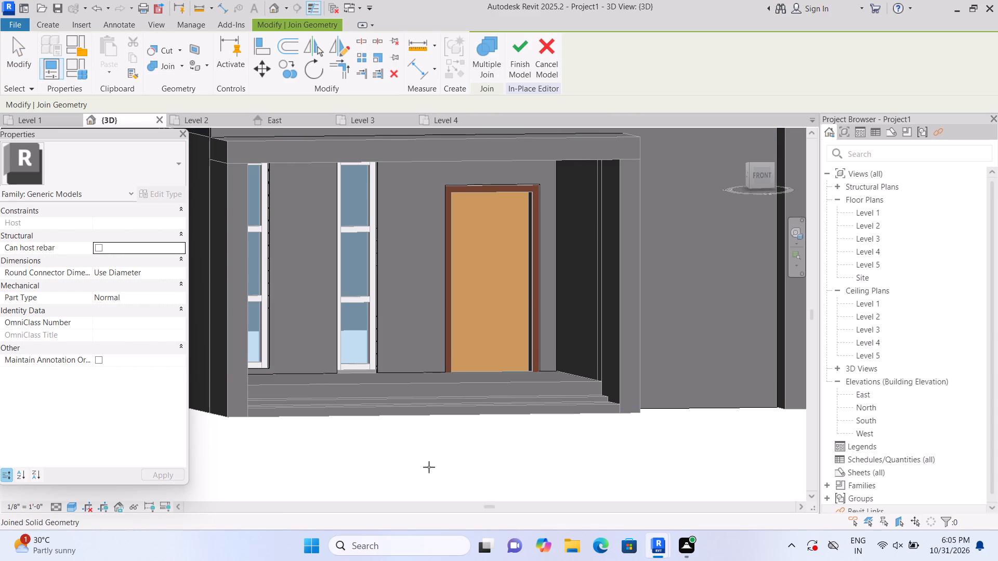
Examine the joined panels around the balcony door and across the whole front facade, in corner and straight-on front views.
{"action": "scroll", "coordinate": [349, 364], "scroll_direction": "up", "scroll_amount": 2}
{"action": "scroll", "coordinate": [304, 388], "scroll_direction": "up", "scroll_amount": 1}
{"action": "scroll", "coordinate": [361, 468], "scroll_direction": "down", "scroll_amount": 1}
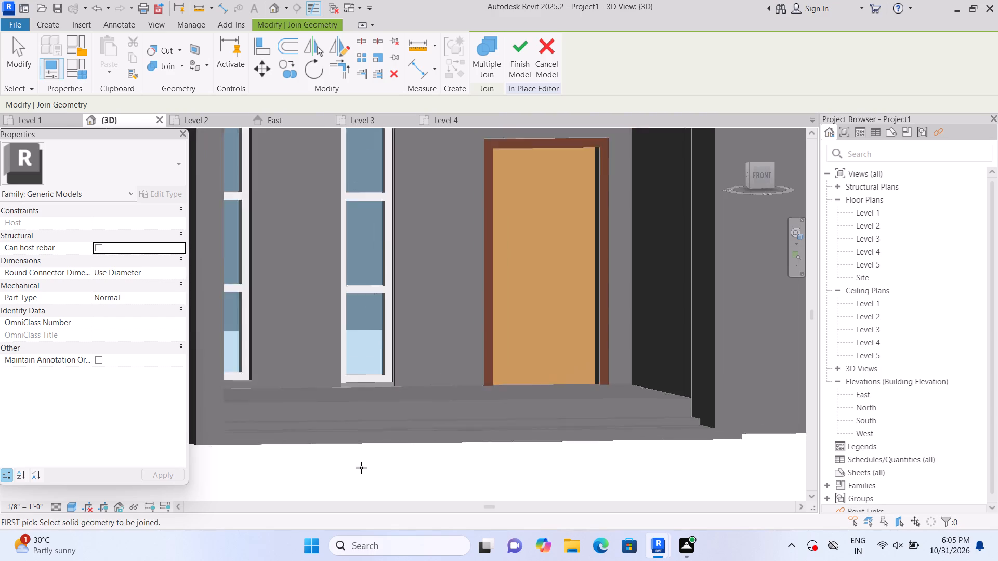
{"action": "scroll", "coordinate": [361, 468], "scroll_direction": "down", "scroll_amount": 10}
{"action": "scroll", "coordinate": [419, 496], "scroll_direction": "down", "scroll_amount": 2}
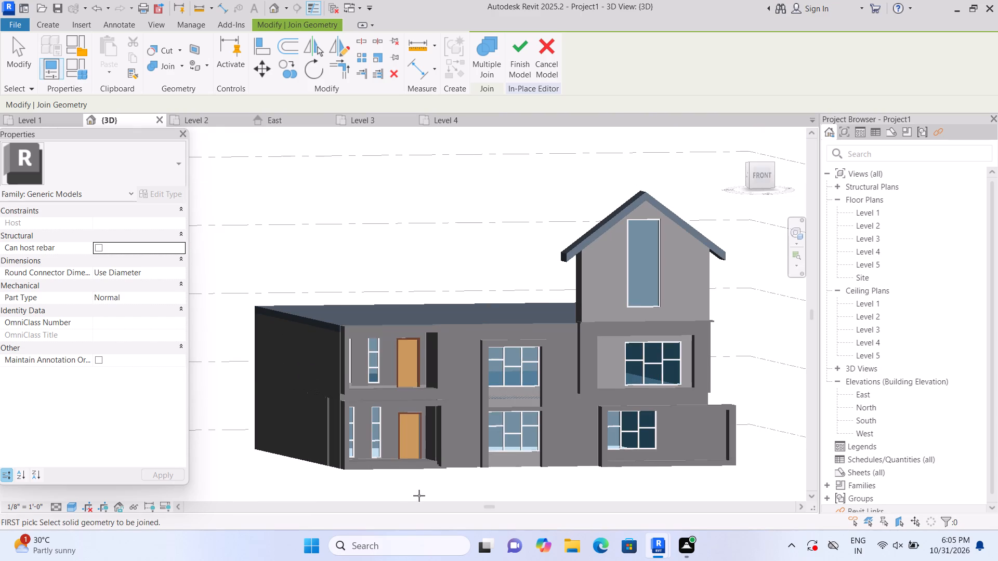
{"action": "left_click", "coordinate": [732, 134]}
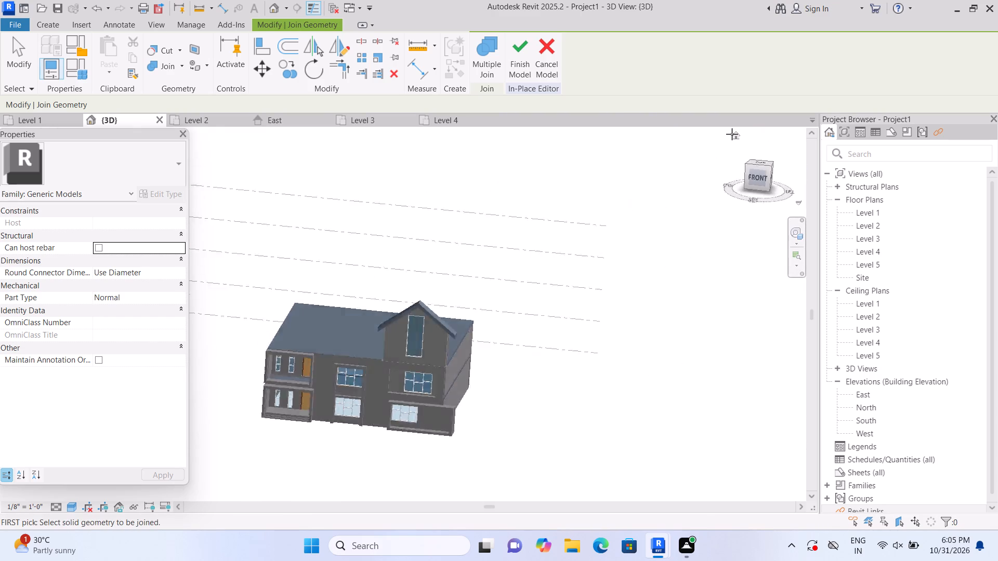
{"action": "scroll", "coordinate": [285, 510], "scroll_direction": "up", "scroll_amount": 11}
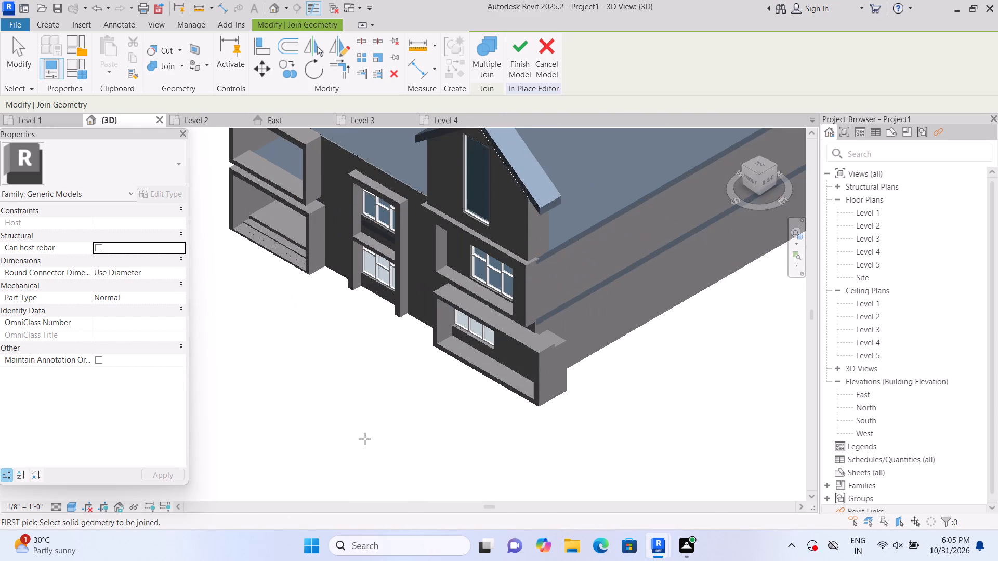
{"action": "middle_click_drag", "start_coordinate": [365, 439], "coordinate": [400, 493]}
{"action": "scroll", "coordinate": [362, 345], "scroll_direction": "up", "scroll_amount": 1}
{"action": "middle_click_drag", "start_coordinate": [367, 366], "coordinate": [375, 419]}
{"action": "scroll", "coordinate": [374, 417], "scroll_direction": "up", "scroll_amount": 1}
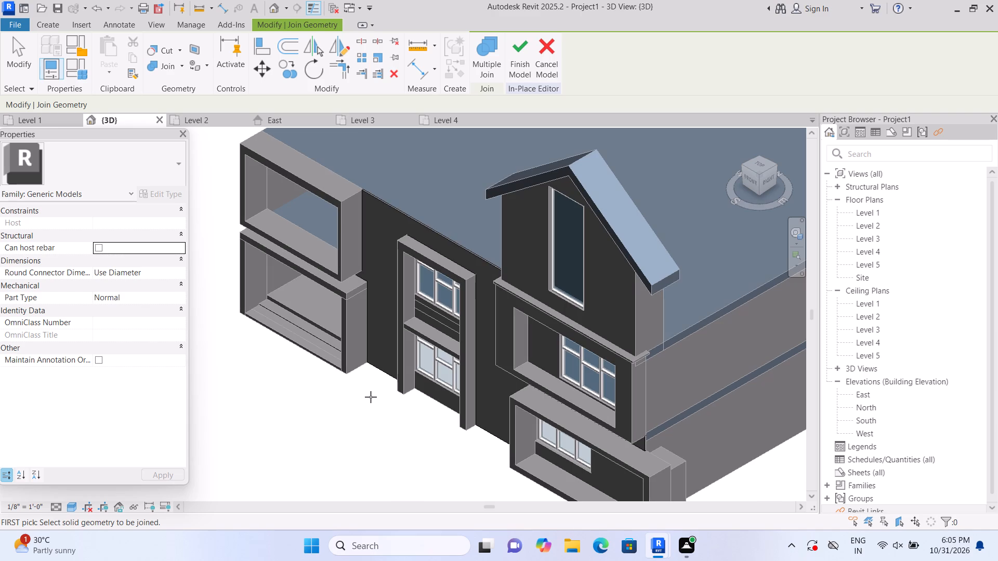
{"action": "scroll", "coordinate": [371, 397], "scroll_direction": "up", "scroll_amount": 5}
{"action": "scroll", "coordinate": [371, 397], "scroll_direction": "down", "scroll_amount": 6}
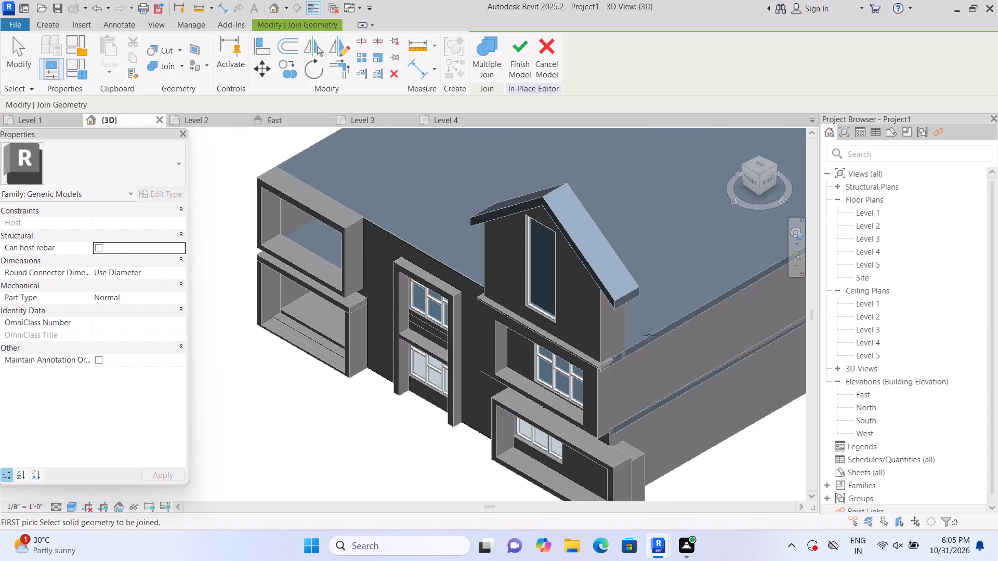
{"action": "left_click", "coordinate": [753, 181]}
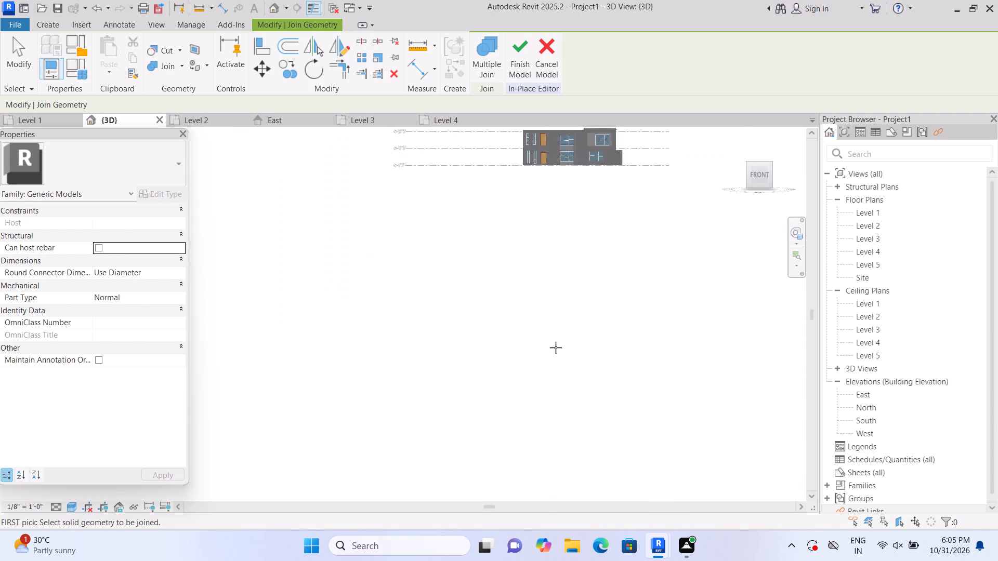
{"action": "scroll", "coordinate": [454, 338], "scroll_direction": "up", "scroll_amount": 8}
{"action": "scroll", "coordinate": [581, 424], "scroll_direction": "up", "scroll_amount": 1}
{"action": "middle_click_drag", "start_coordinate": [581, 424], "coordinate": [506, 455]}
{"action": "scroll", "coordinate": [507, 303], "scroll_direction": "up", "scroll_amount": 3}
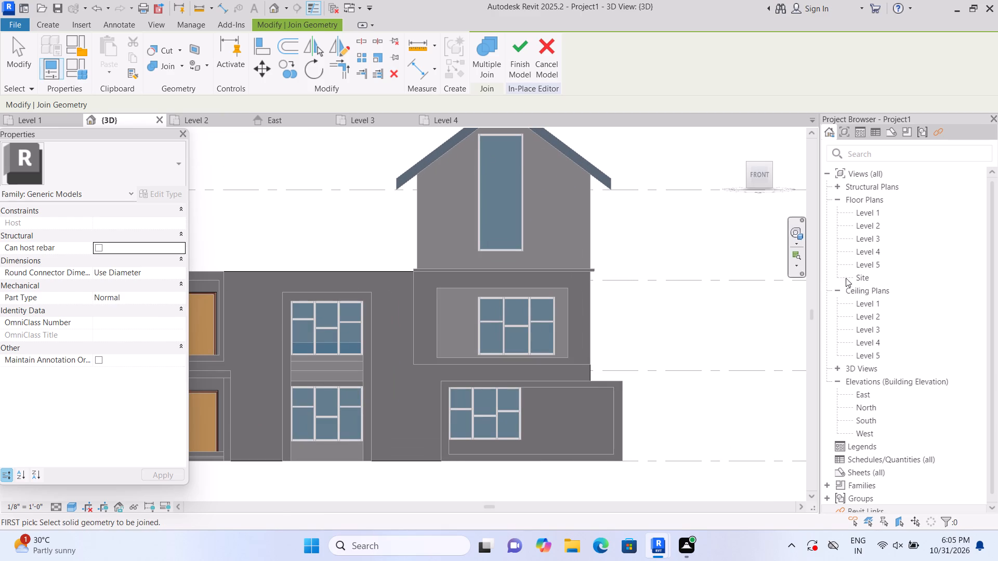
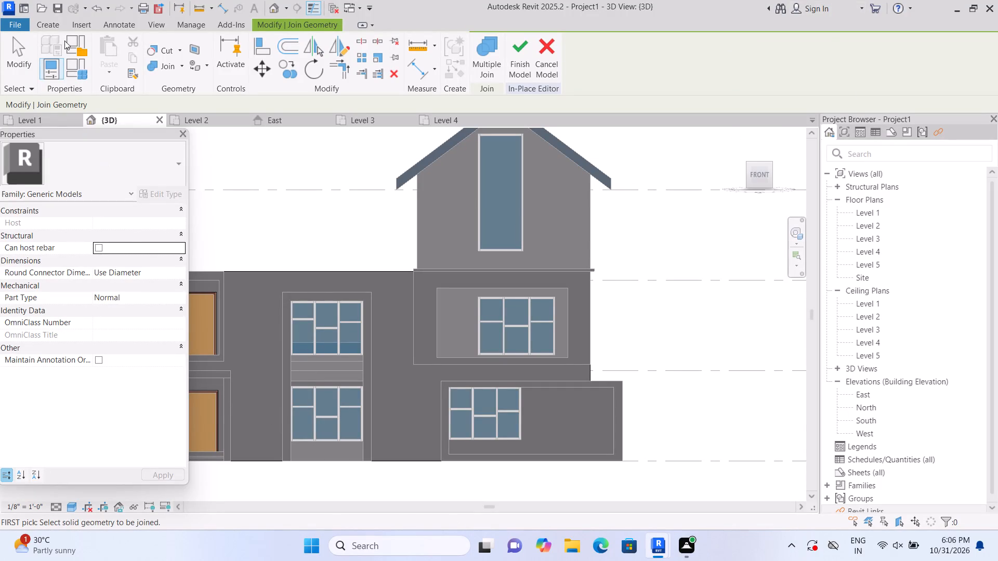
Extrude a 2" deep horizontal strip on the recessed wall face above the upper-floor window, about 14'-6" wide and 1' high.
{"action": "left_click", "coordinate": [42, 28]}
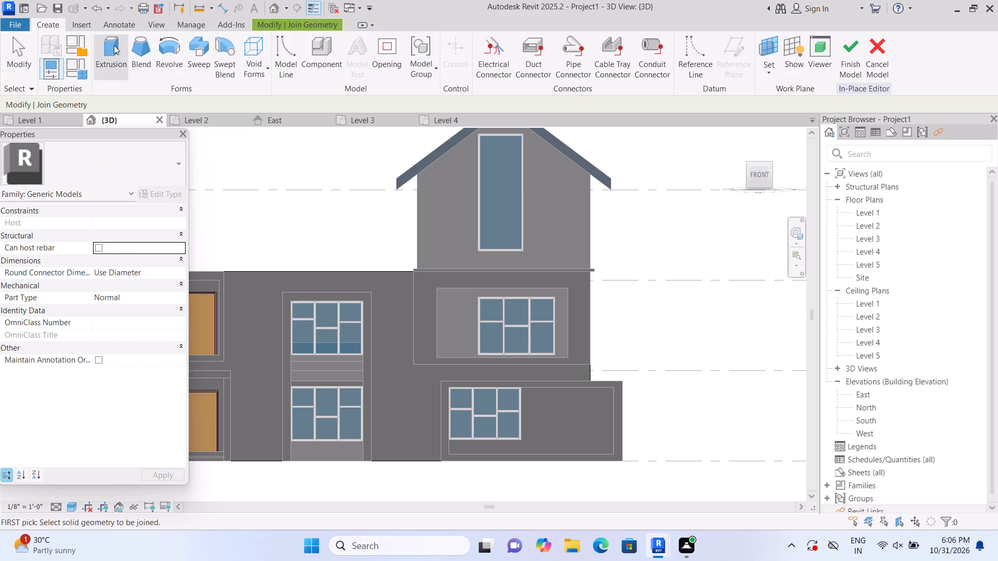
{"action": "left_click", "coordinate": [114, 46]}
{"action": "left_click", "coordinate": [677, 72]}
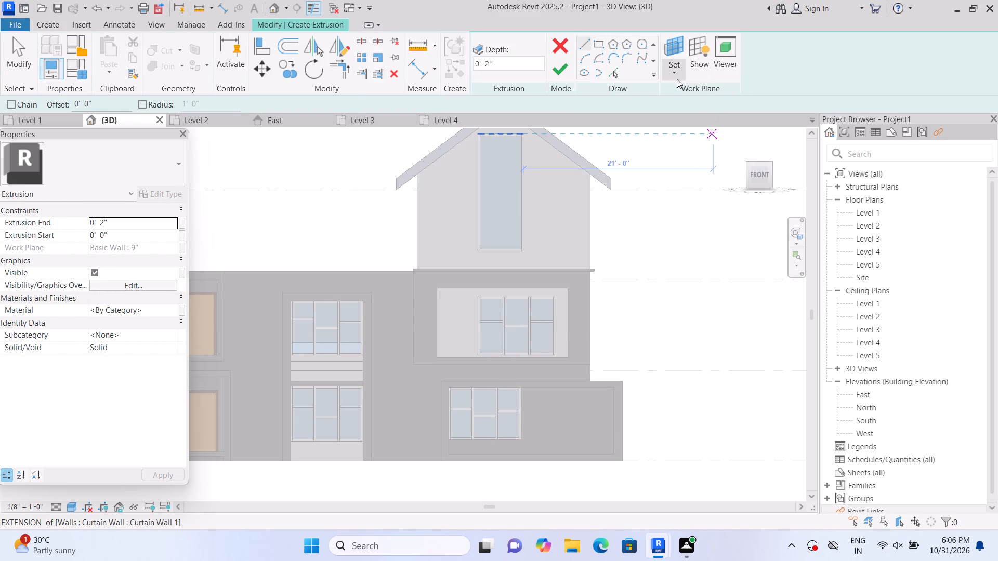
{"action": "left_click", "coordinate": [696, 132]}
{"action": "scroll", "coordinate": [560, 318], "scroll_direction": "up", "scroll_amount": 1}
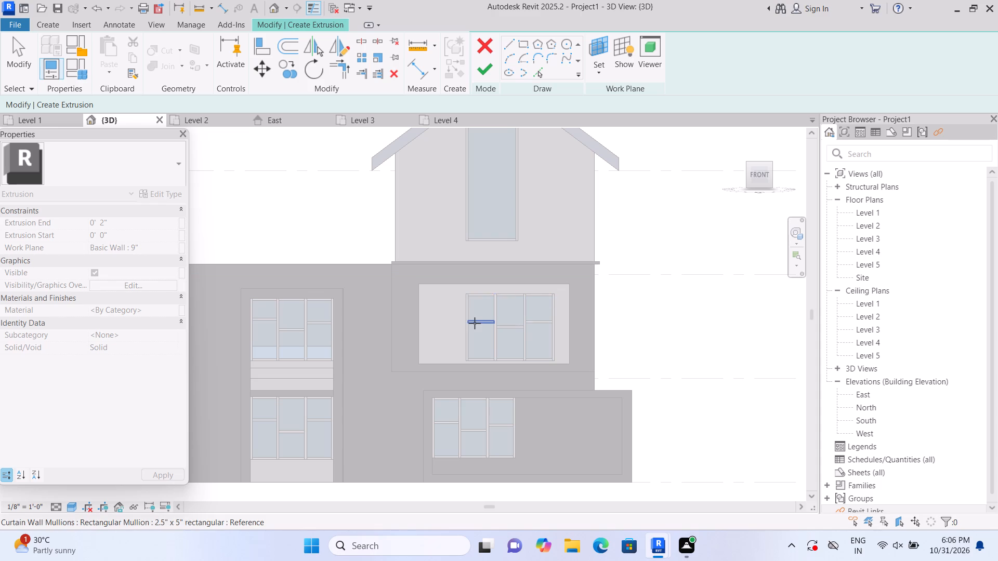
{"action": "left_click", "coordinate": [451, 294]}
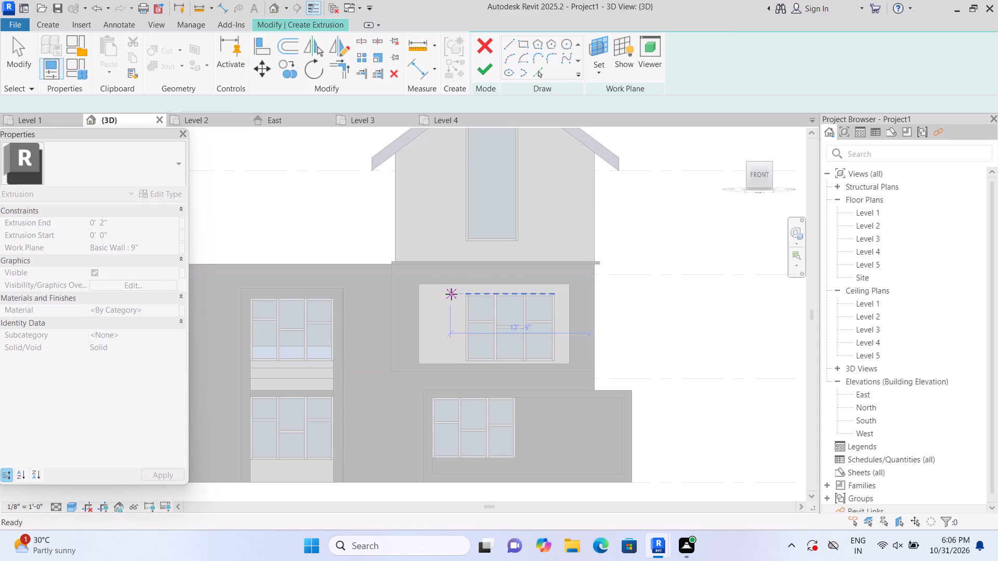
{"action": "left_click", "coordinate": [592, 46]}
{"action": "scroll", "coordinate": [459, 314], "scroll_direction": "up", "scroll_amount": 1}
{"action": "left_click", "coordinate": [413, 279]}
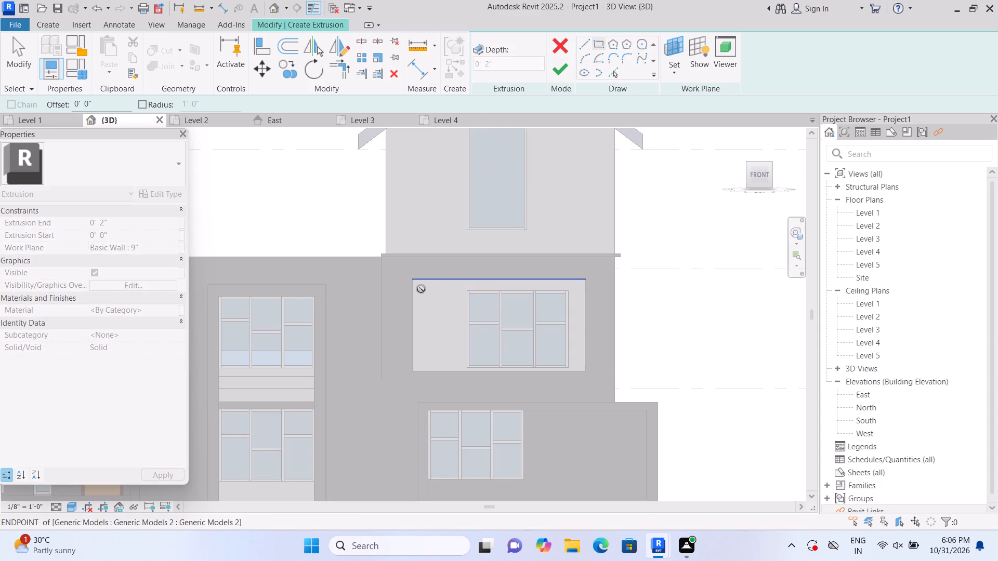
{"action": "left_click", "coordinate": [583, 293]}
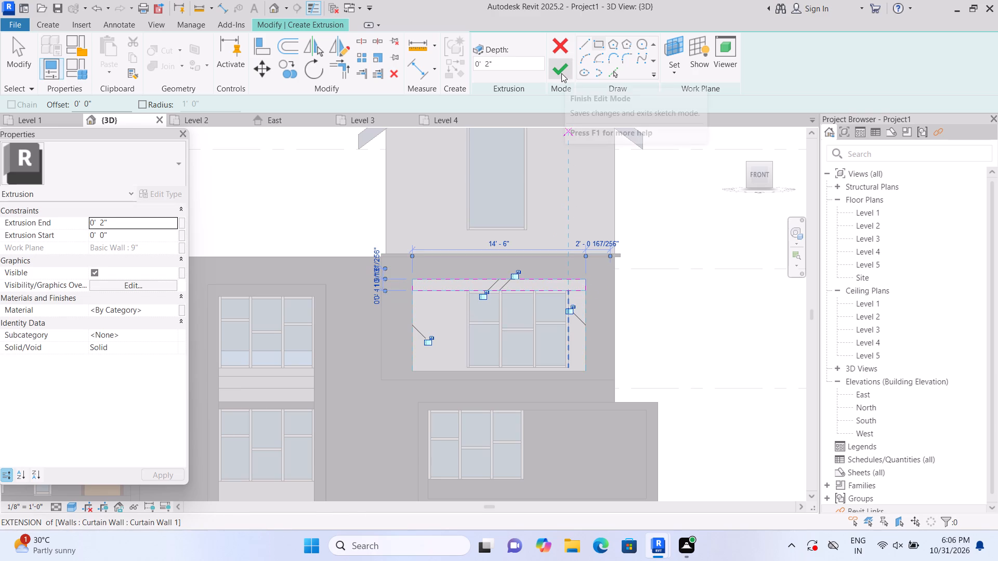
{"action": "left_click", "coordinate": [561, 73]}
{"action": "left_click", "coordinate": [252, 200]}
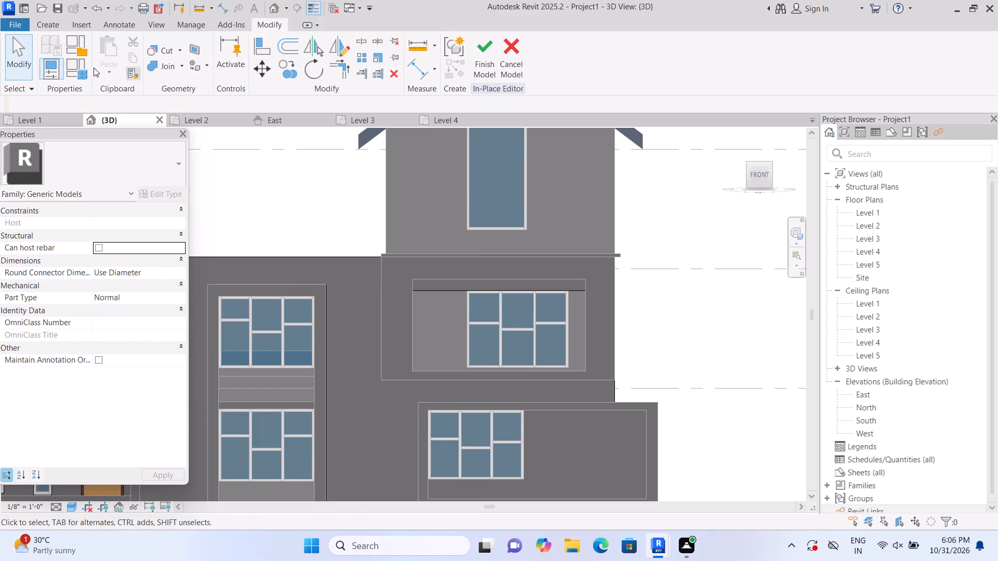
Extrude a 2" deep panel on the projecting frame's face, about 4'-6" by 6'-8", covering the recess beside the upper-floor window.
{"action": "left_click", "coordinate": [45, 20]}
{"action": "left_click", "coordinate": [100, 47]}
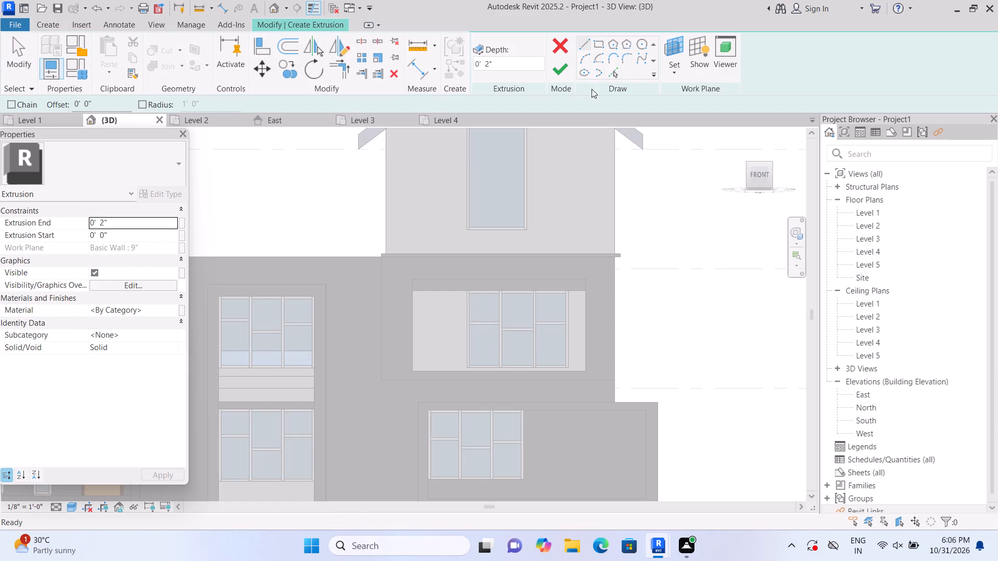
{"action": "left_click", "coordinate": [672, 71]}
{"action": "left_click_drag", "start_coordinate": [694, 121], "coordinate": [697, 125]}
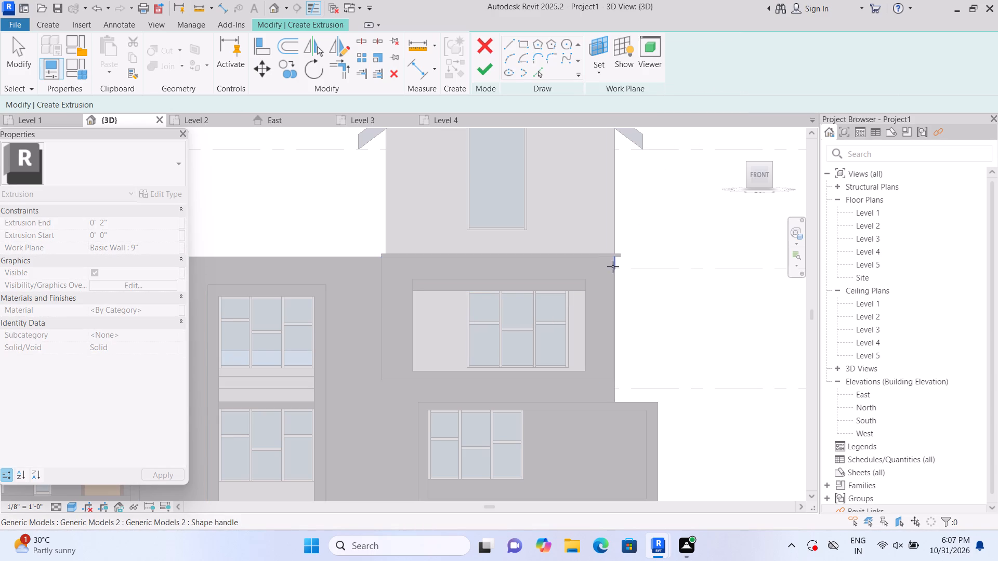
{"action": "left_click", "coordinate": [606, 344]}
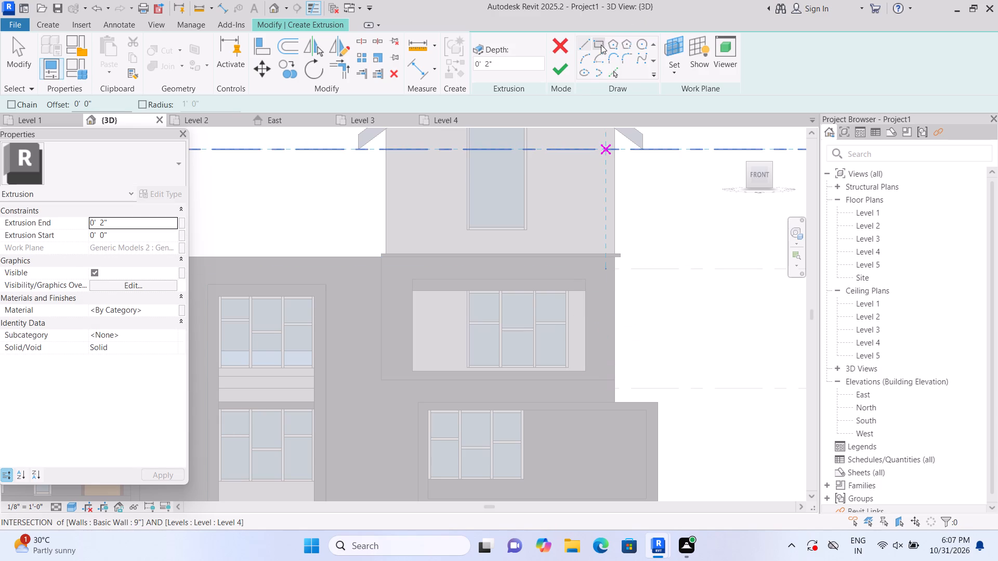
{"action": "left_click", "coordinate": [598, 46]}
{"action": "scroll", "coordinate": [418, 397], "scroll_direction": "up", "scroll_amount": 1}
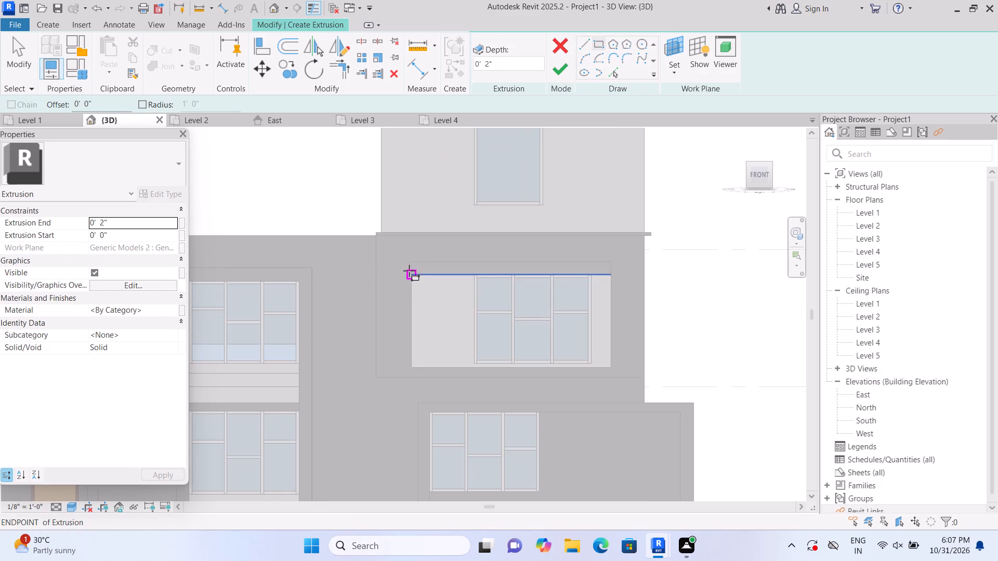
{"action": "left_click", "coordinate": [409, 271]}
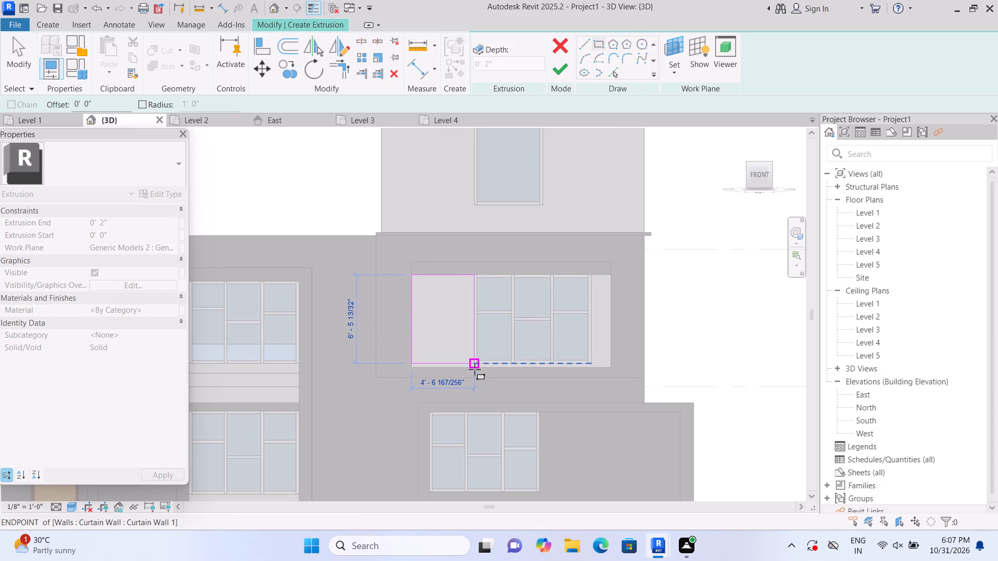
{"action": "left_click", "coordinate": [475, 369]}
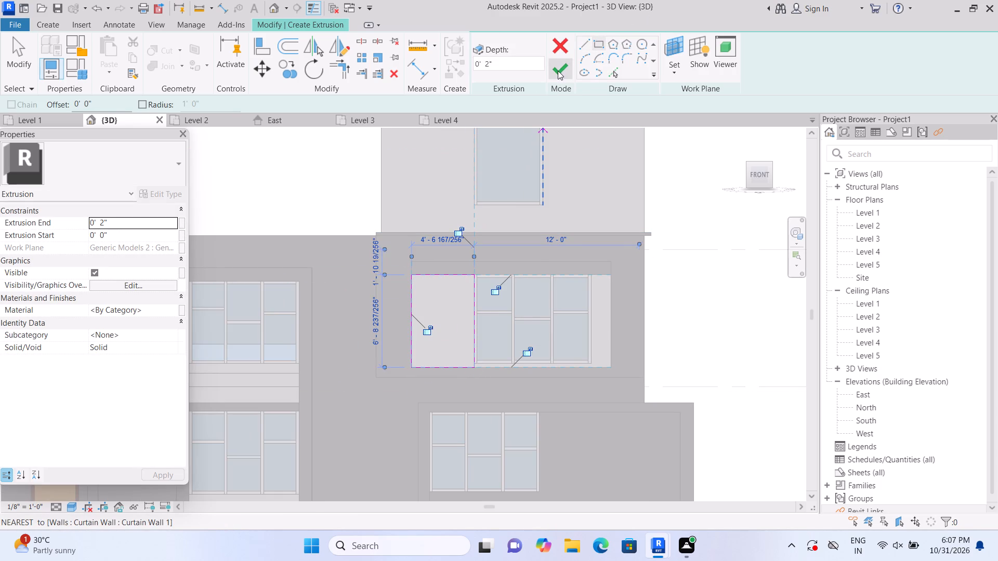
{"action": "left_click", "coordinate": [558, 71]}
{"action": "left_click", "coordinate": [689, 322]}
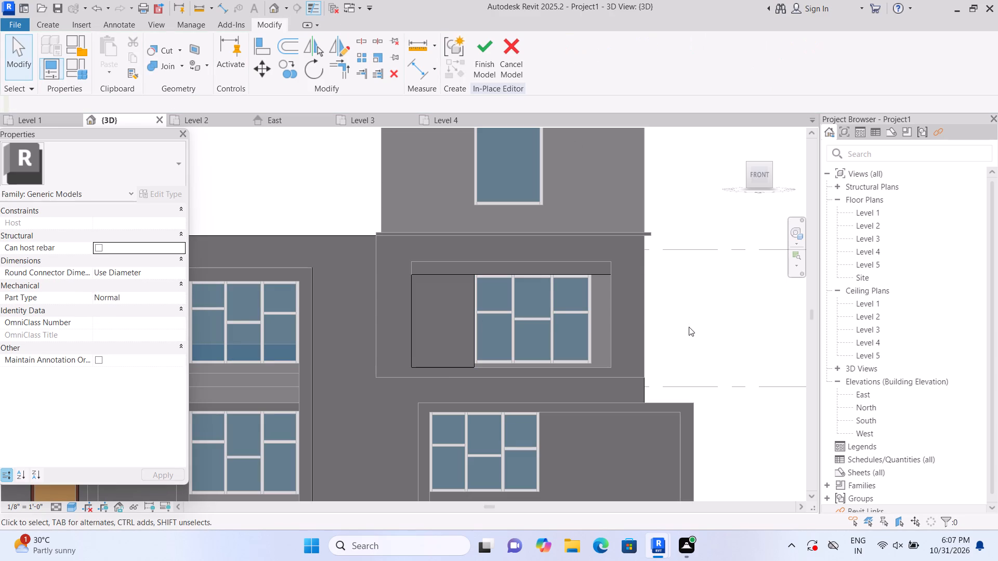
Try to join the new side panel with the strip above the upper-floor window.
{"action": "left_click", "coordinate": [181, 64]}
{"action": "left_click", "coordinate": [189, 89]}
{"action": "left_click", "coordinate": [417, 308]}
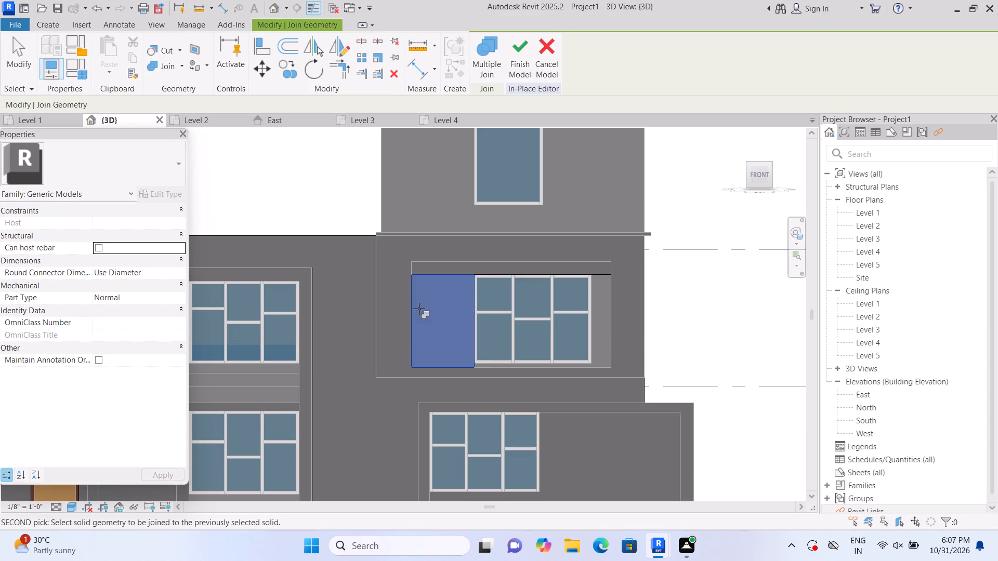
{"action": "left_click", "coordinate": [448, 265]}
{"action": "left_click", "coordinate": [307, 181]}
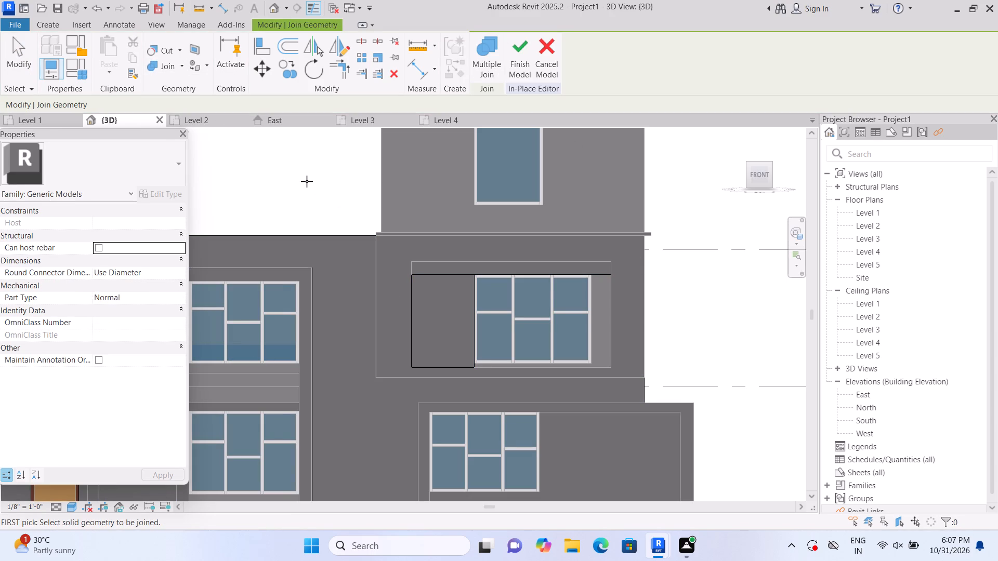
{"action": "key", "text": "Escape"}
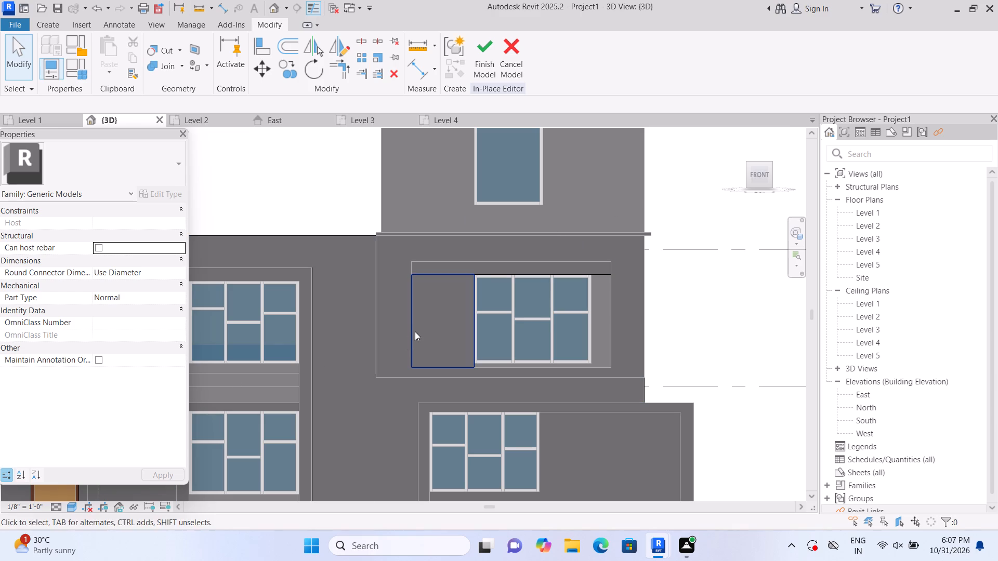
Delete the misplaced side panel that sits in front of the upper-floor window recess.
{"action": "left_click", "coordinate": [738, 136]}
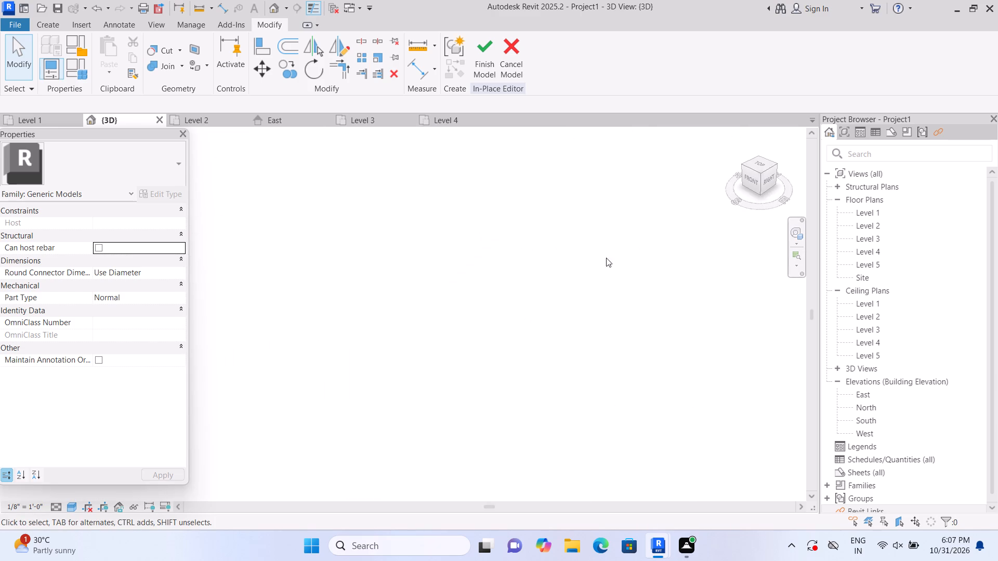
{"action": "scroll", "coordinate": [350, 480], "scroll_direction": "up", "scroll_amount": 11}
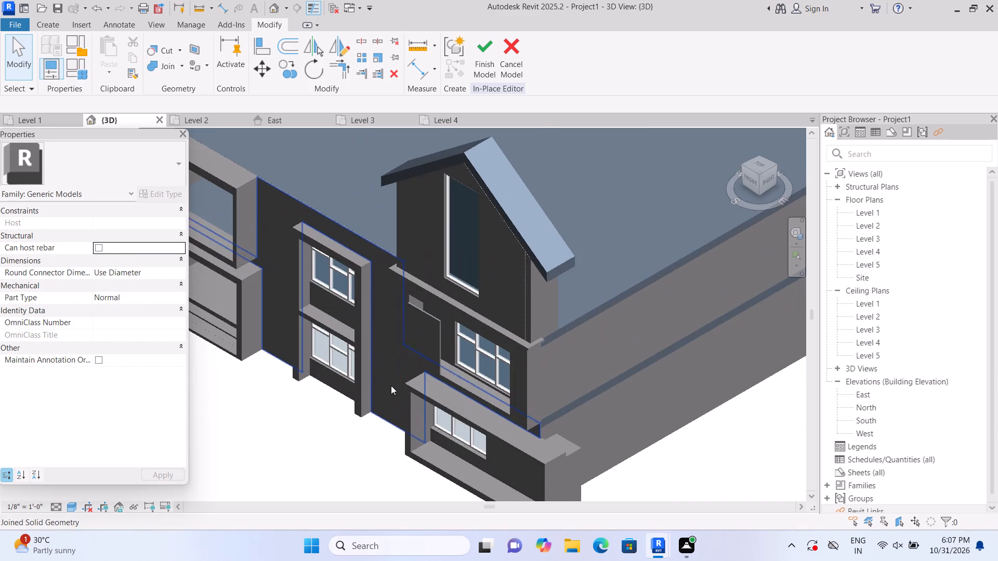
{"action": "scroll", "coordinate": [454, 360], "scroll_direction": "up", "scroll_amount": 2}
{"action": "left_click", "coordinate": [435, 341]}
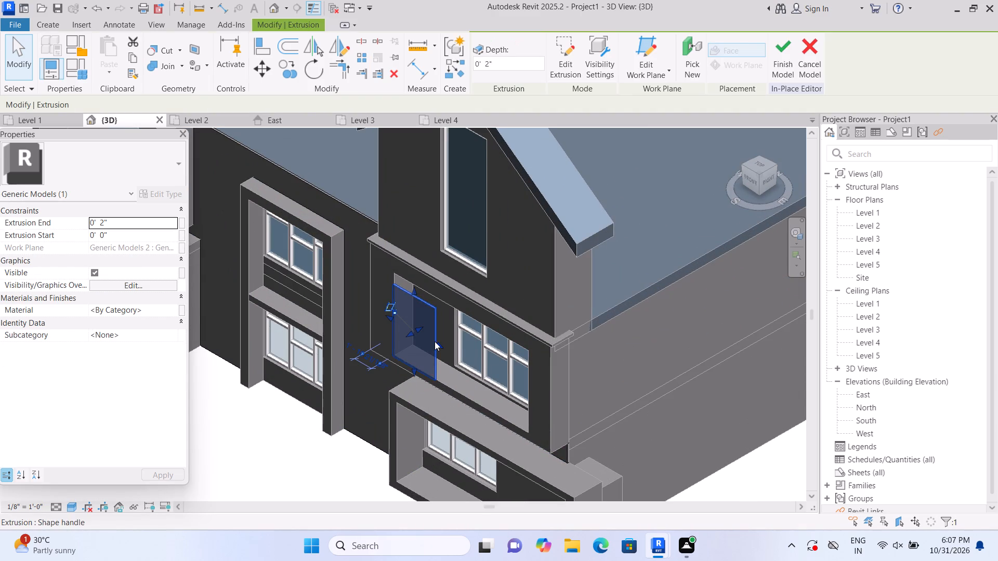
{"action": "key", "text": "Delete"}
Extrude a 2" deep panel on the recessed wall face between frame and upper-floor window, about 4'-6" wide and 6'-8" high.
{"action": "middle_click_drag", "start_coordinate": [272, 455], "coordinate": [316, 377], "text": "shift"}
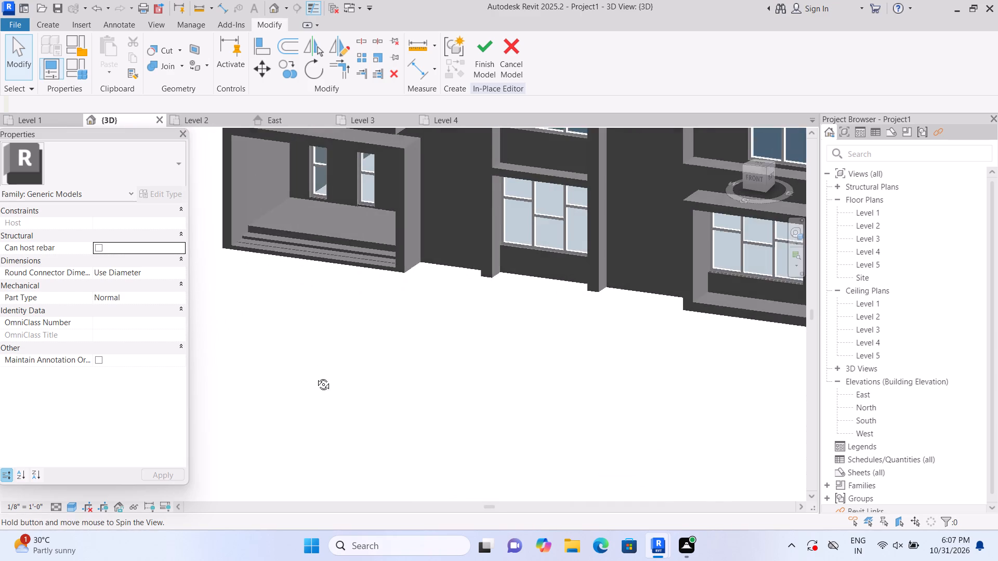
{"action": "middle_click_drag", "start_coordinate": [316, 377], "coordinate": [316, 376], "text": "shift"}
{"action": "middle_click_drag", "start_coordinate": [485, 305], "coordinate": [299, 539]}
{"action": "middle_click_drag", "start_coordinate": [436, 507], "coordinate": [434, 438], "text": "shift"}
{"action": "middle_click_drag", "start_coordinate": [433, 473], "coordinate": [439, 431], "text": "shift"}
{"action": "middle_click_drag", "start_coordinate": [467, 378], "coordinate": [443, 476]}
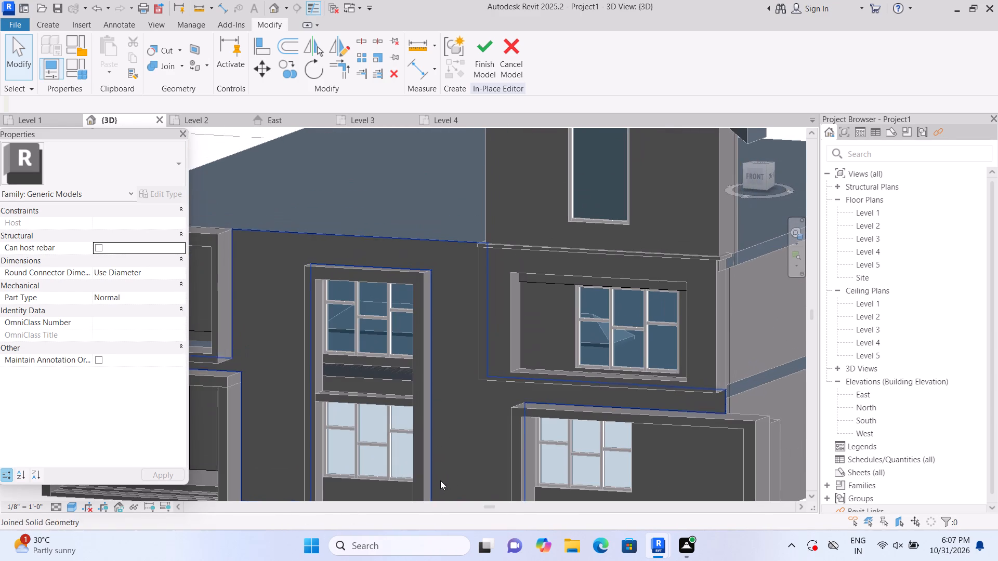
{"action": "left_click", "coordinate": [52, 23]}
{"action": "left_click", "coordinate": [126, 49]}
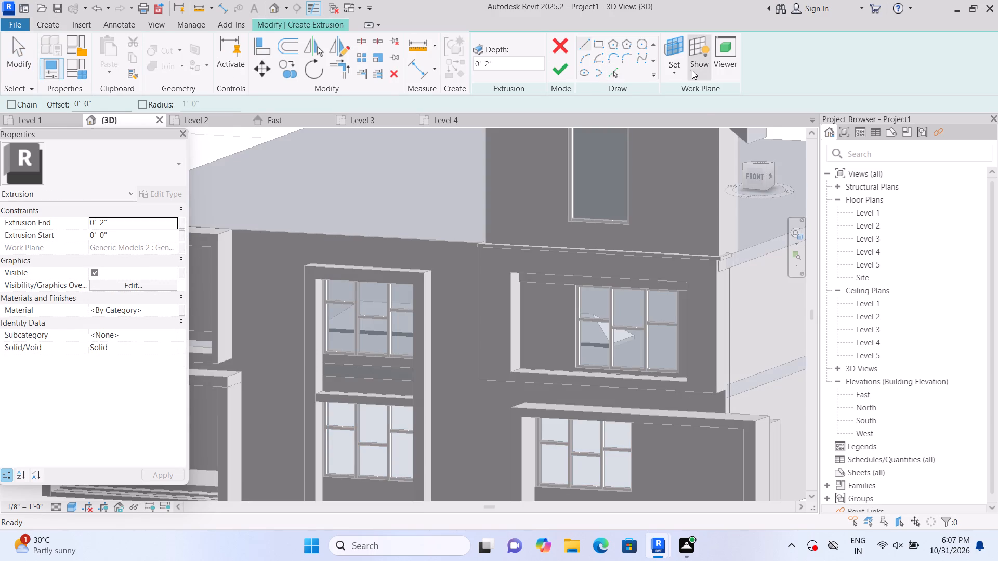
{"action": "left_click", "coordinate": [675, 75]}
{"action": "left_click", "coordinate": [682, 117]}
{"action": "scroll", "coordinate": [574, 322], "scroll_direction": "up", "scroll_amount": 1}
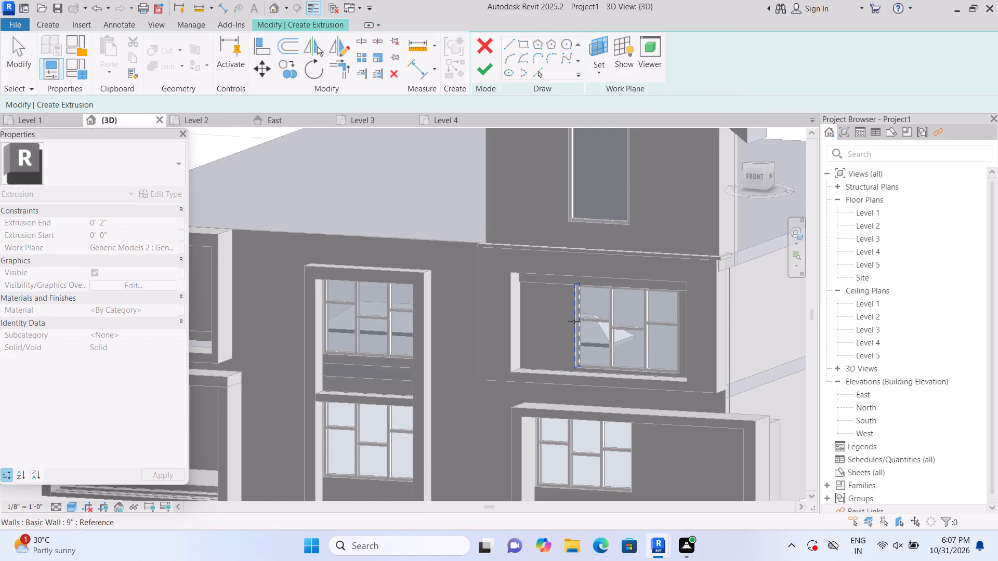
{"action": "scroll", "coordinate": [574, 322], "scroll_direction": "up", "scroll_amount": 2}
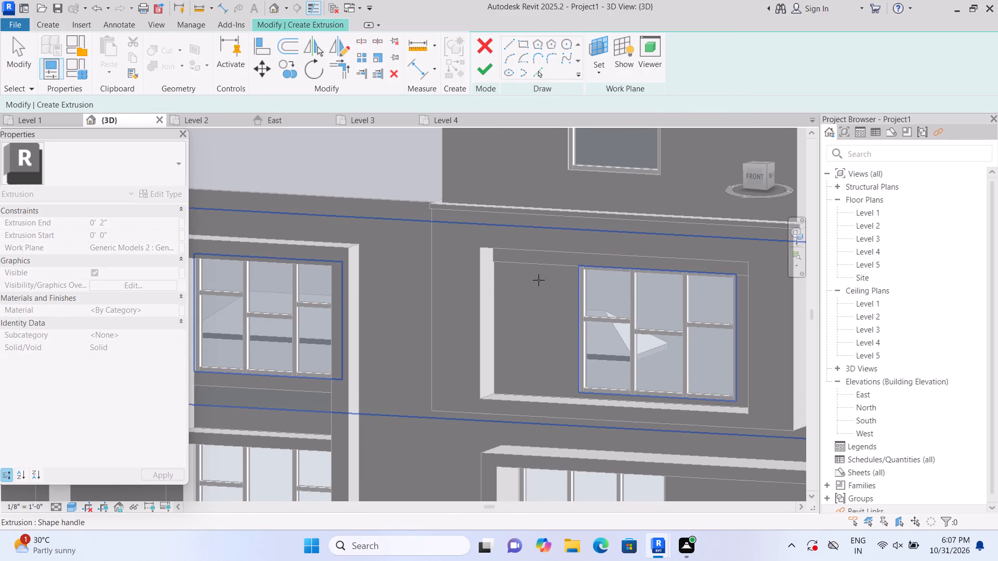
{"action": "left_click", "coordinate": [561, 284]}
{"action": "left_click", "coordinate": [600, 46]}
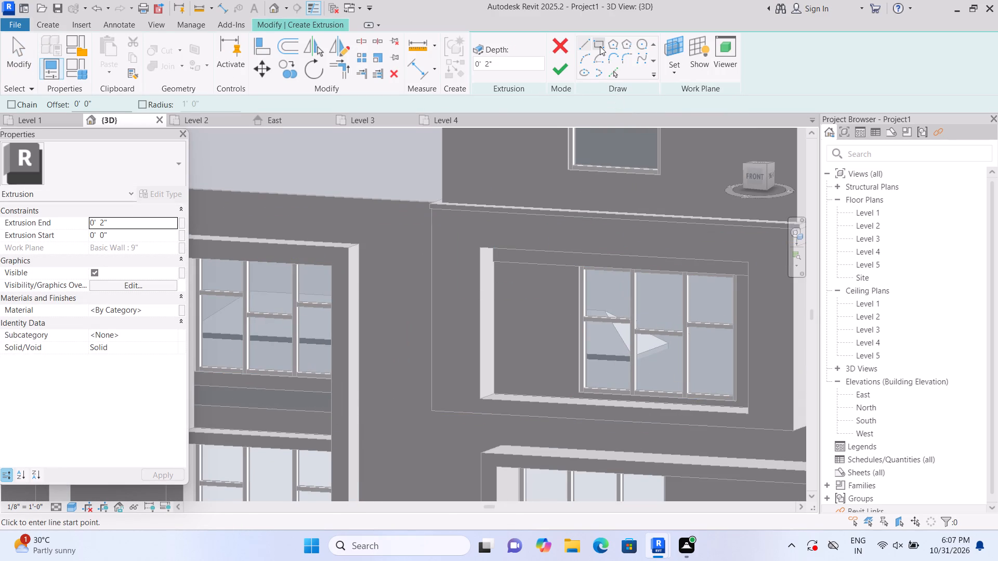
{"action": "left_click", "coordinate": [497, 264]}
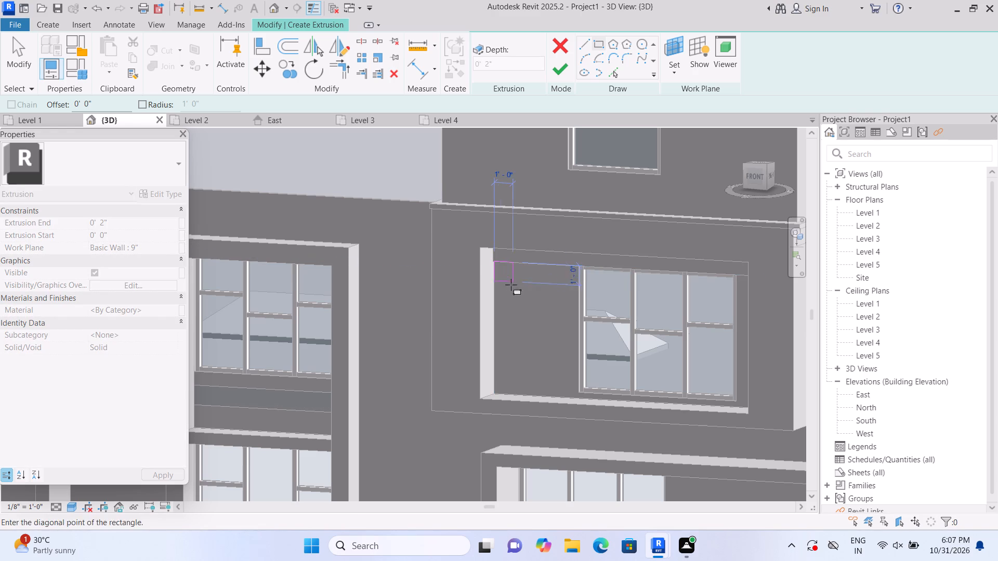
{"action": "scroll", "coordinate": [572, 385], "scroll_direction": "up", "scroll_amount": 1}
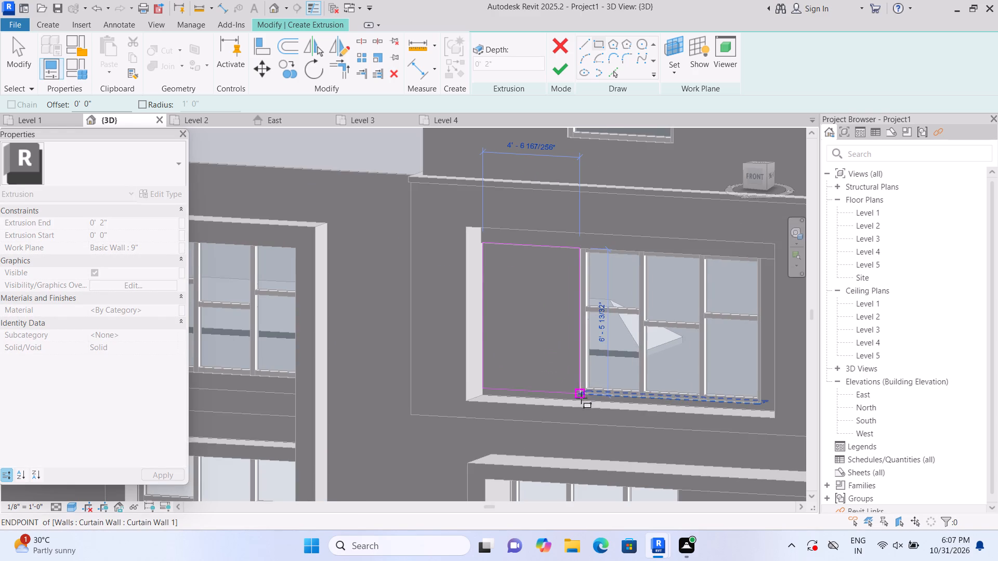
{"action": "scroll", "coordinate": [581, 400], "scroll_direction": "up", "scroll_amount": 2}
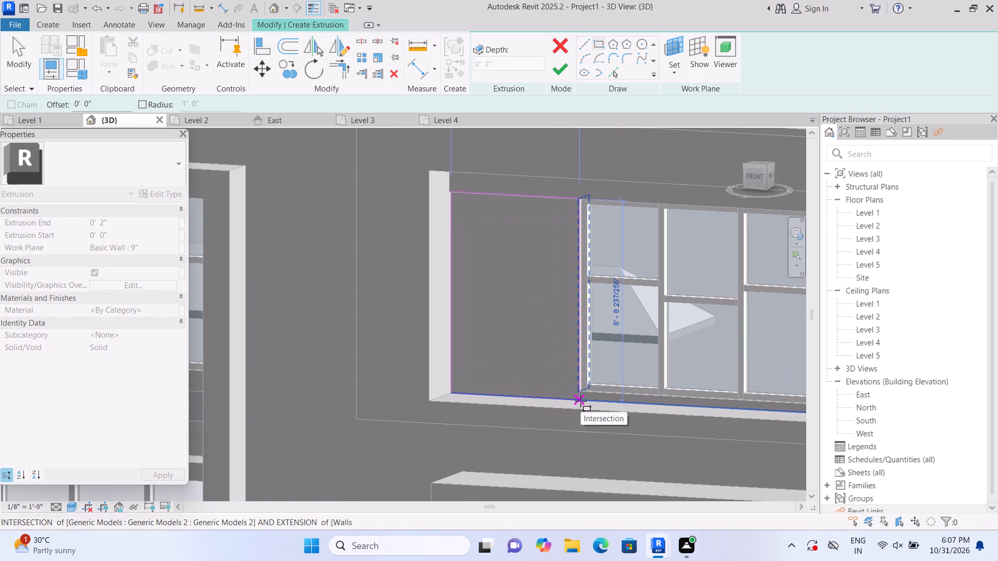
{"action": "left_click", "coordinate": [581, 401]}
{"action": "left_click", "coordinate": [566, 75]}
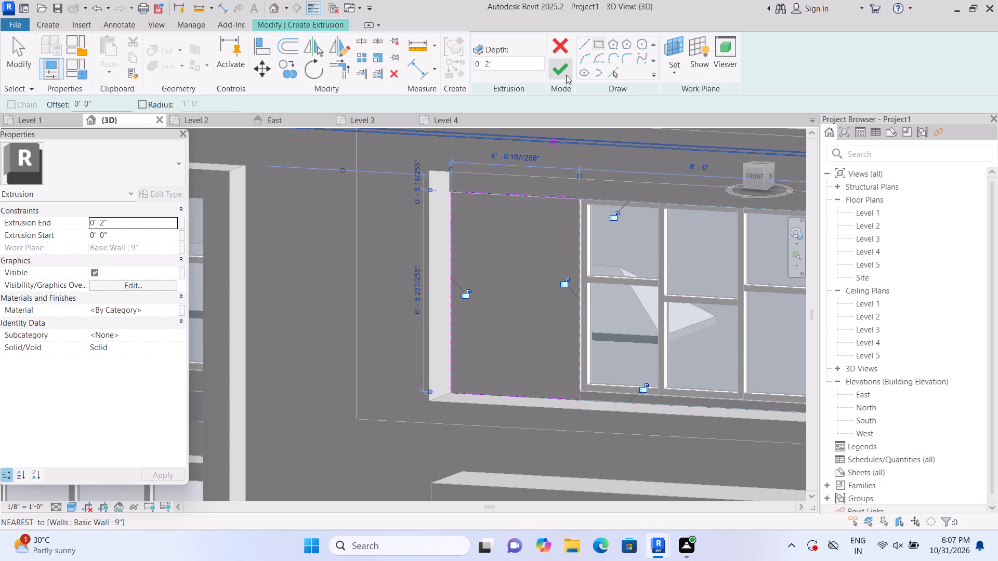
{"action": "key", "text": "Escape"}
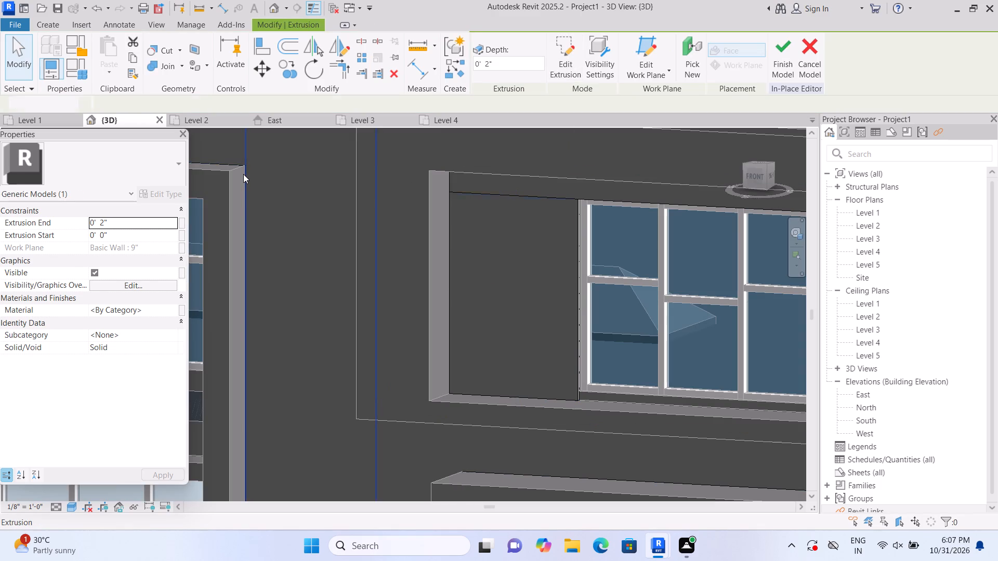
Join the new side panel's geometry with the horizontal strip above the upper-floor window.
{"action": "left_click", "coordinate": [184, 64]}
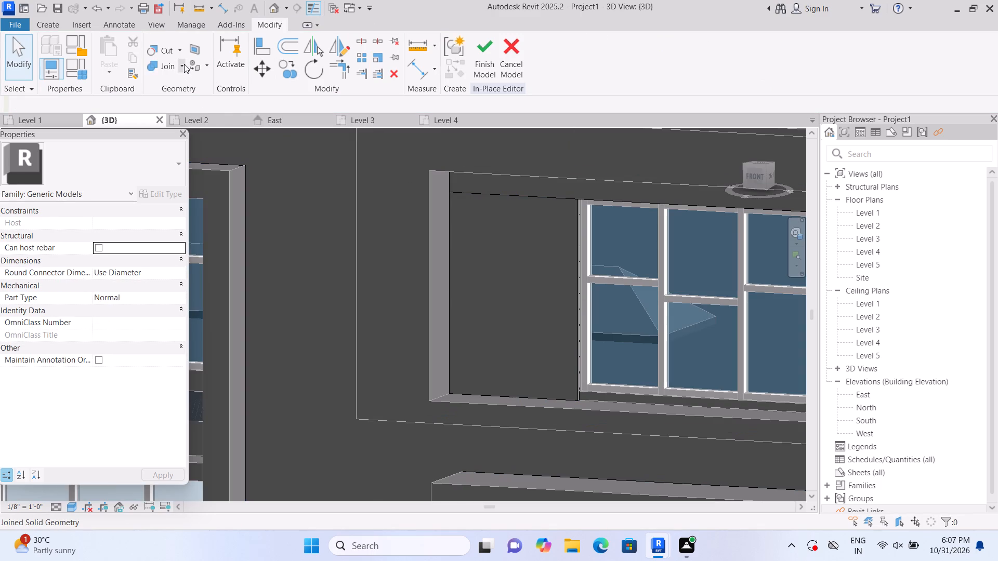
{"action": "left_click", "coordinate": [186, 82]}
{"action": "left_click", "coordinate": [480, 266]}
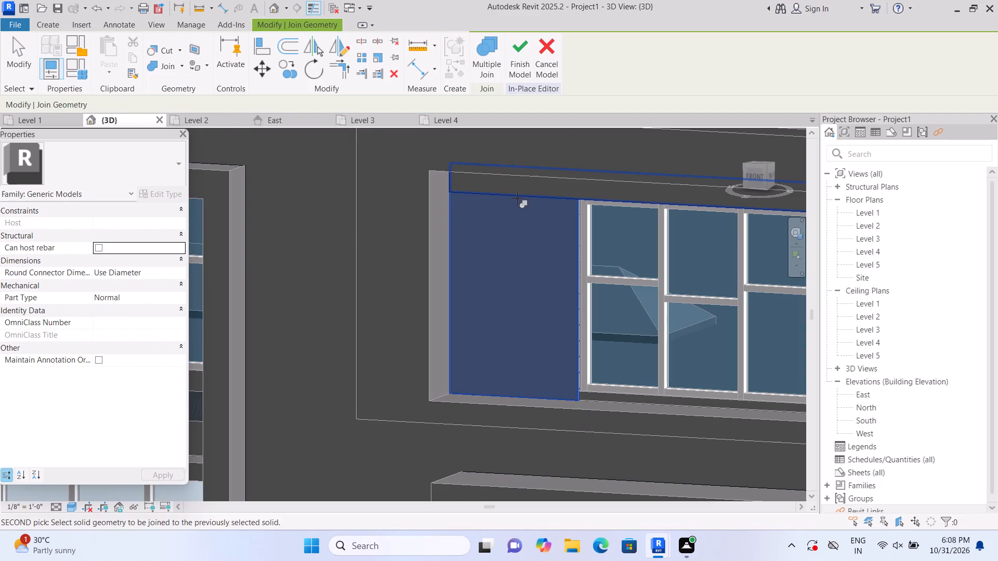
{"action": "left_click", "coordinate": [520, 193]}
{"action": "scroll", "coordinate": [504, 286], "scroll_direction": "down", "scroll_amount": 5}
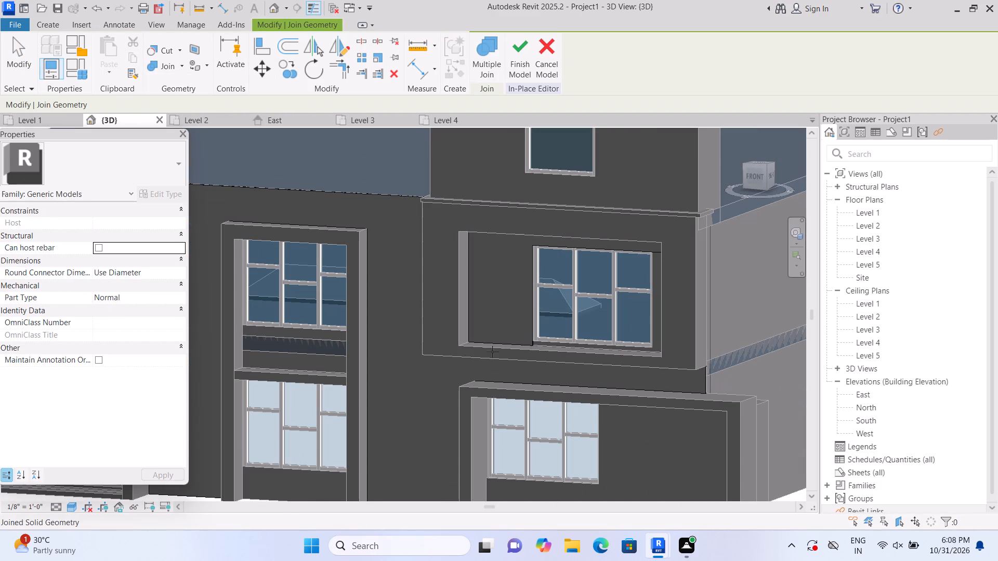
{"action": "middle_click_drag", "start_coordinate": [374, 355], "coordinate": [387, 368], "text": "shift"}
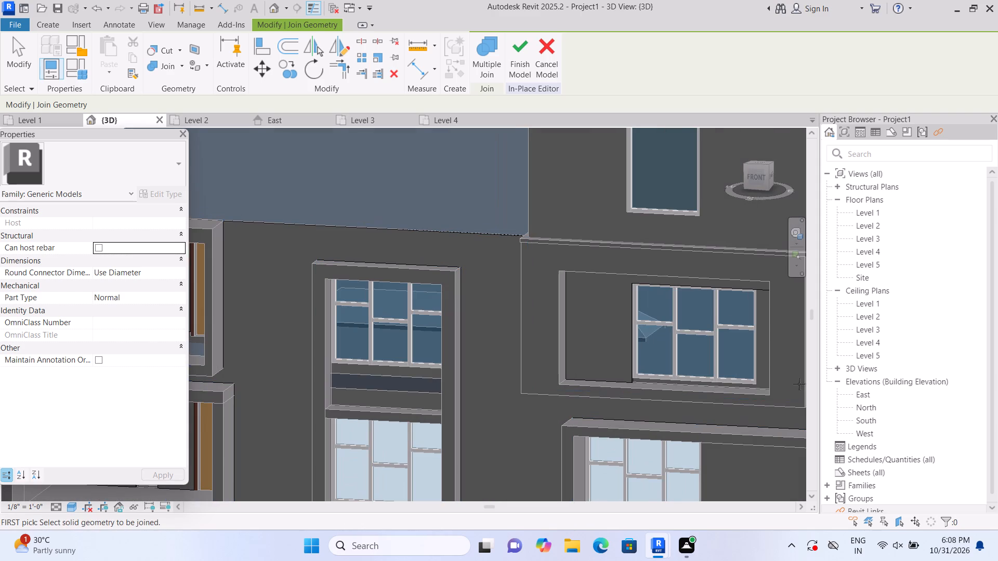
Extrude a 2" deep strip on the recessed wall face below the upper-floor window, about 9'-11" wide and 3.5" high, reaching the frame's right inner edge.
{"action": "middle_click_drag", "start_coordinate": [565, 389], "coordinate": [601, 408], "text": "shift"}
{"action": "middle_click_drag", "start_coordinate": [646, 394], "coordinate": [311, 239]}
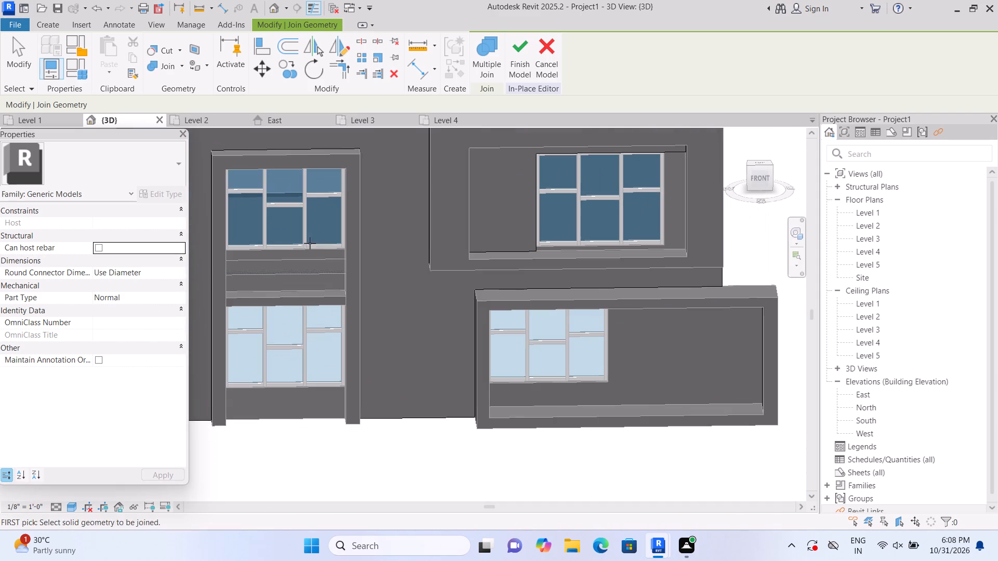
{"action": "middle_click_drag", "start_coordinate": [517, 226], "coordinate": [431, 294]}
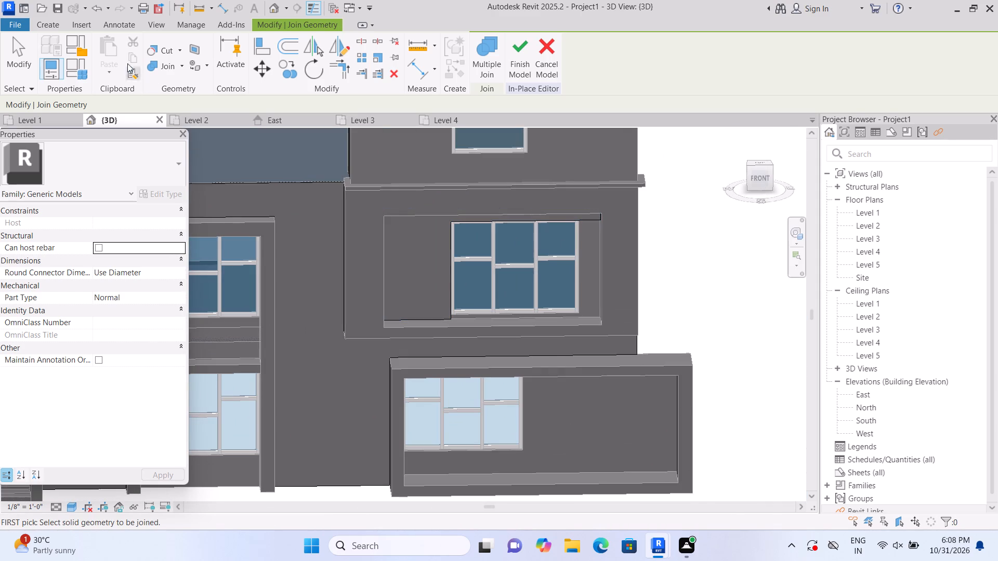
{"action": "left_click", "coordinate": [52, 22]}
{"action": "left_click", "coordinate": [105, 42]}
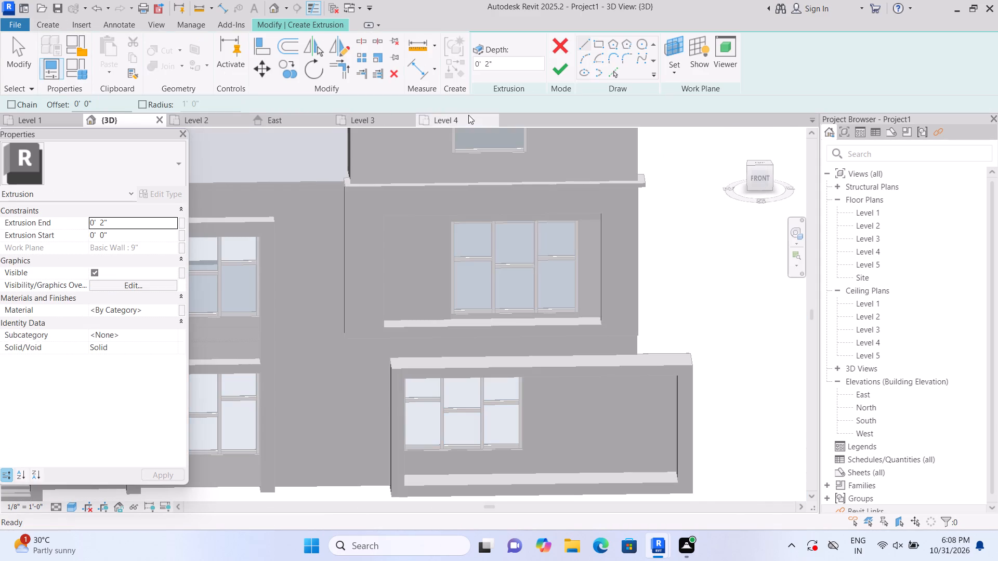
{"action": "left_click", "coordinate": [671, 82]}
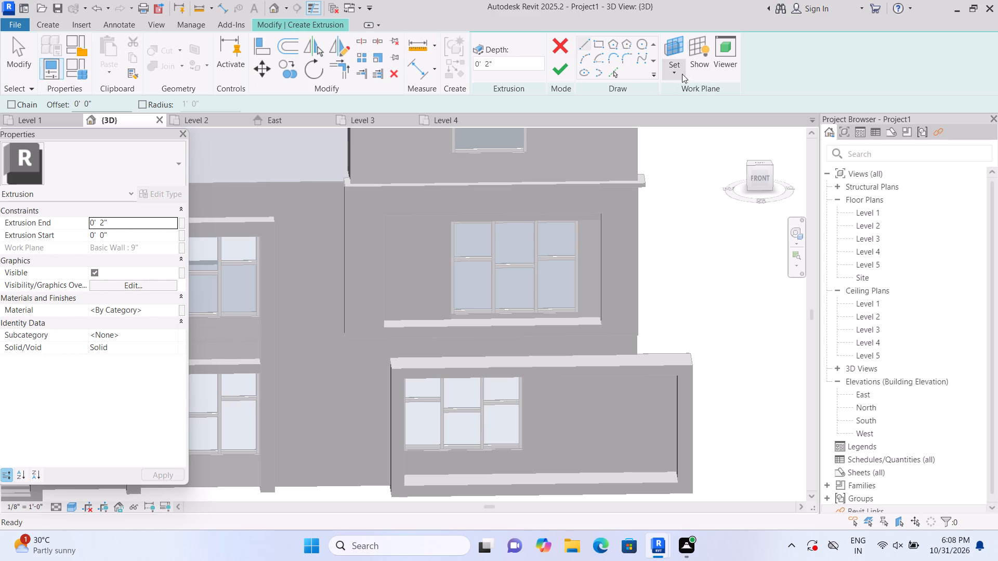
{"action": "left_click", "coordinate": [678, 72]}
{"action": "left_click", "coordinate": [686, 119]}
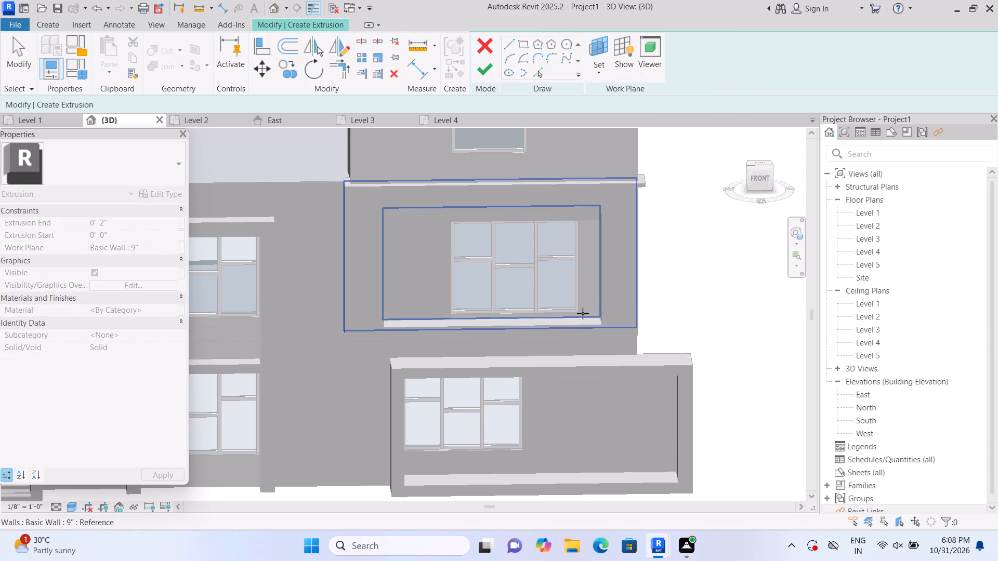
{"action": "scroll", "coordinate": [580, 316], "scroll_direction": "up", "scroll_amount": 2}
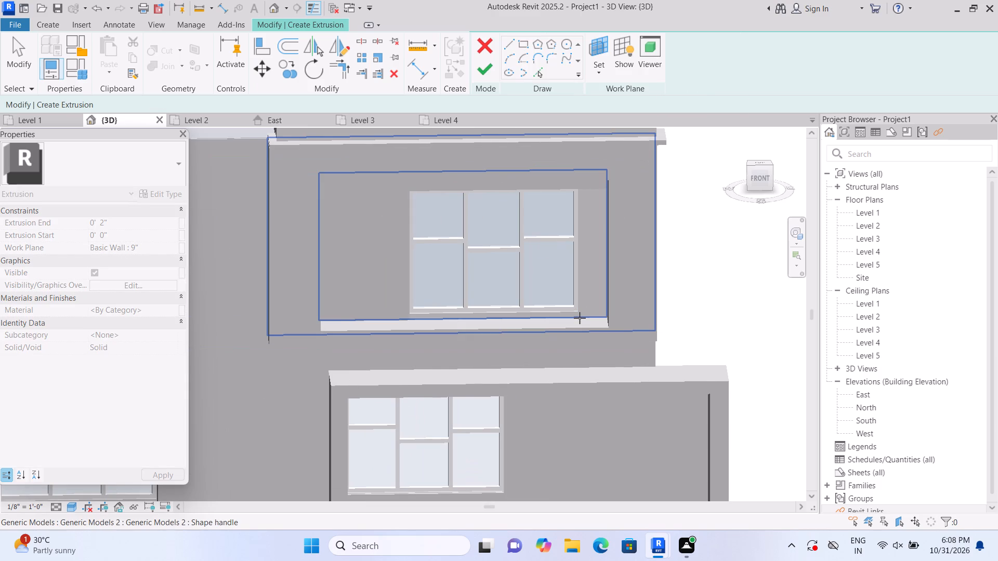
{"action": "left_click", "coordinate": [587, 277]}
{"action": "left_click", "coordinate": [600, 45]}
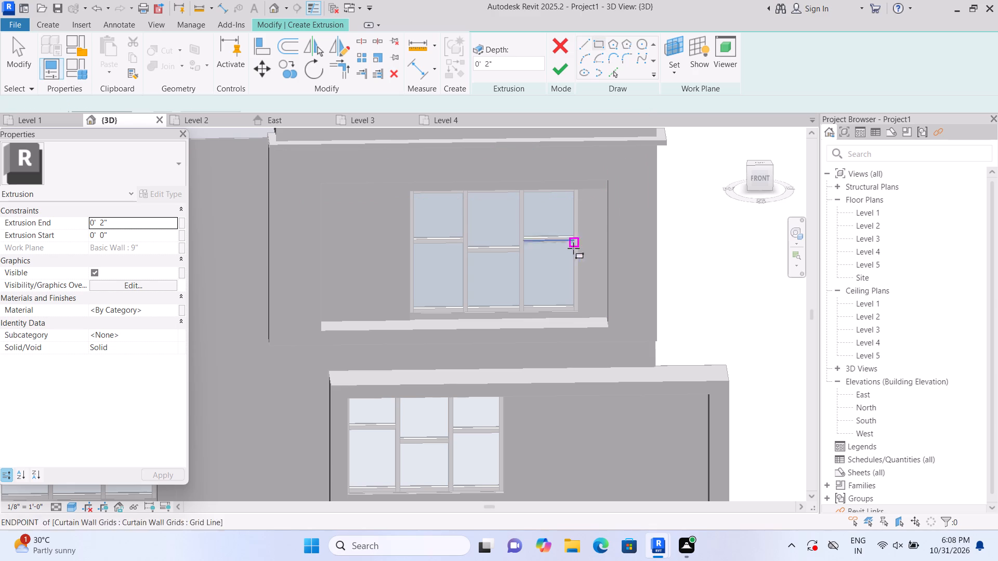
{"action": "scroll", "coordinate": [454, 335], "scroll_direction": "up", "scroll_amount": 5}
{"action": "scroll", "coordinate": [402, 311], "scroll_direction": "up", "scroll_amount": 2}
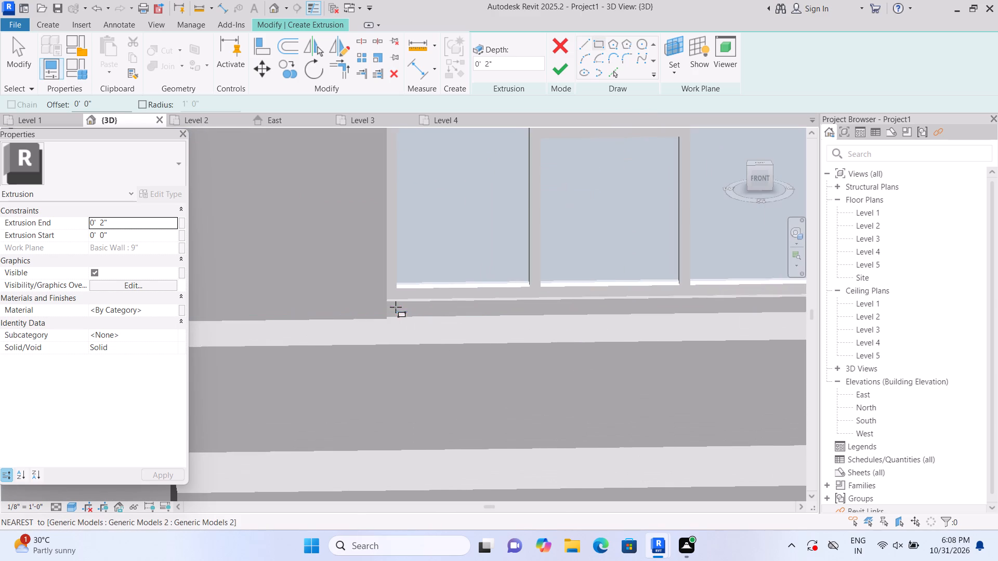
{"action": "left_click", "coordinate": [387, 300]}
{"action": "middle_click_drag", "start_coordinate": [601, 312], "coordinate": [367, 326]}
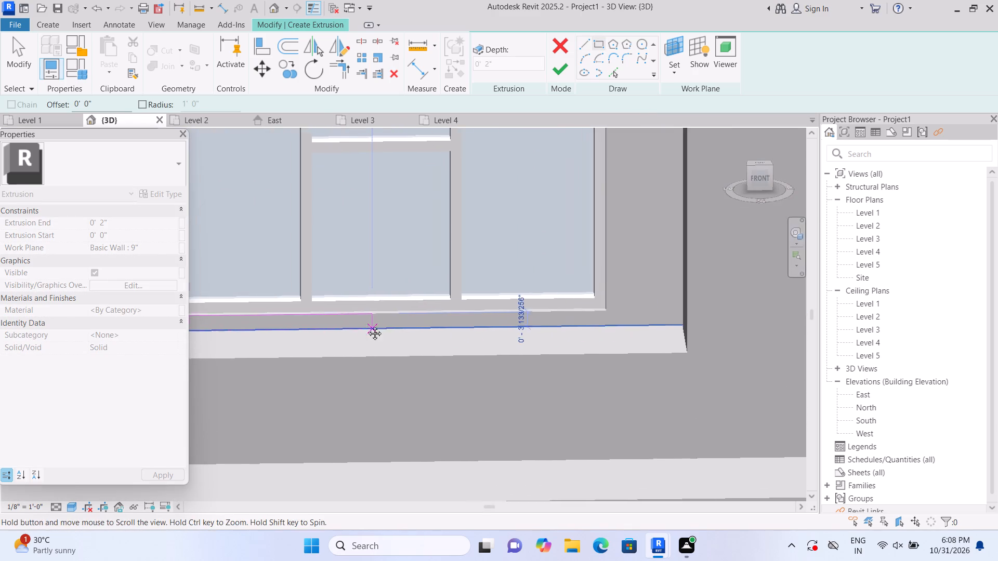
{"action": "middle_click_drag", "start_coordinate": [367, 326], "coordinate": [353, 324]}
{"action": "left_click", "coordinate": [669, 317]}
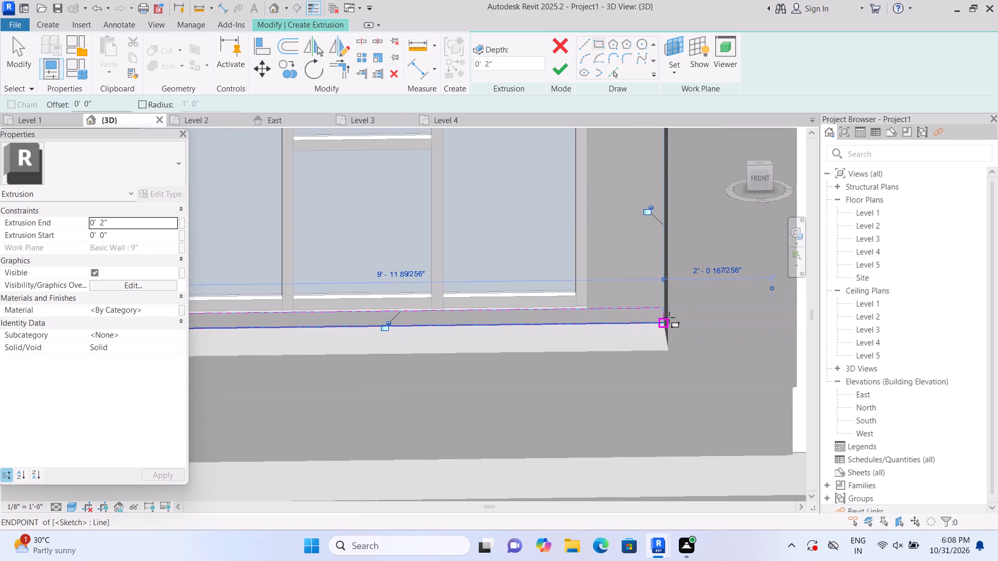
{"action": "left_click", "coordinate": [567, 70]}
{"action": "scroll", "coordinate": [544, 216], "scroll_direction": "down", "scroll_amount": 3}
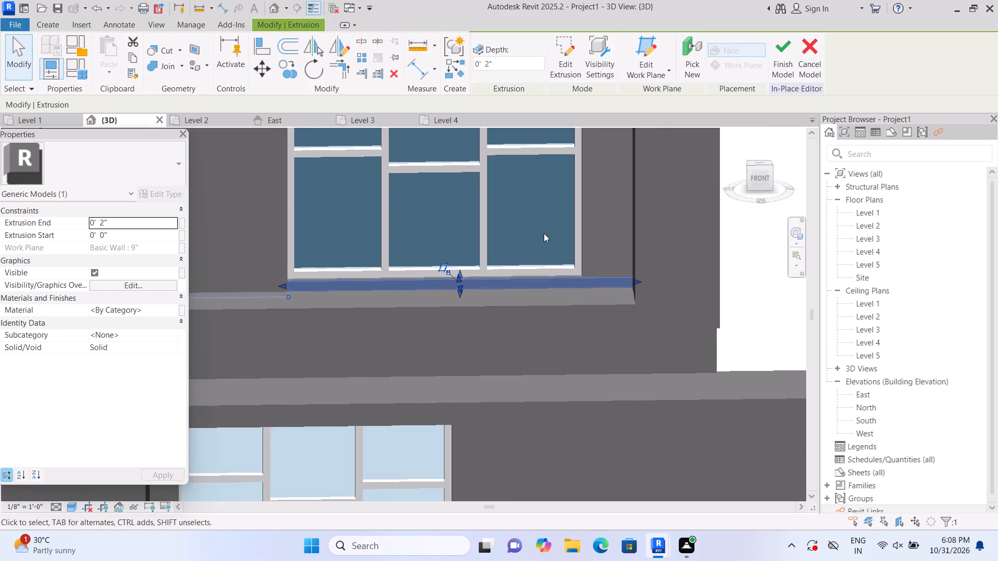
{"action": "key", "text": "Escape"}
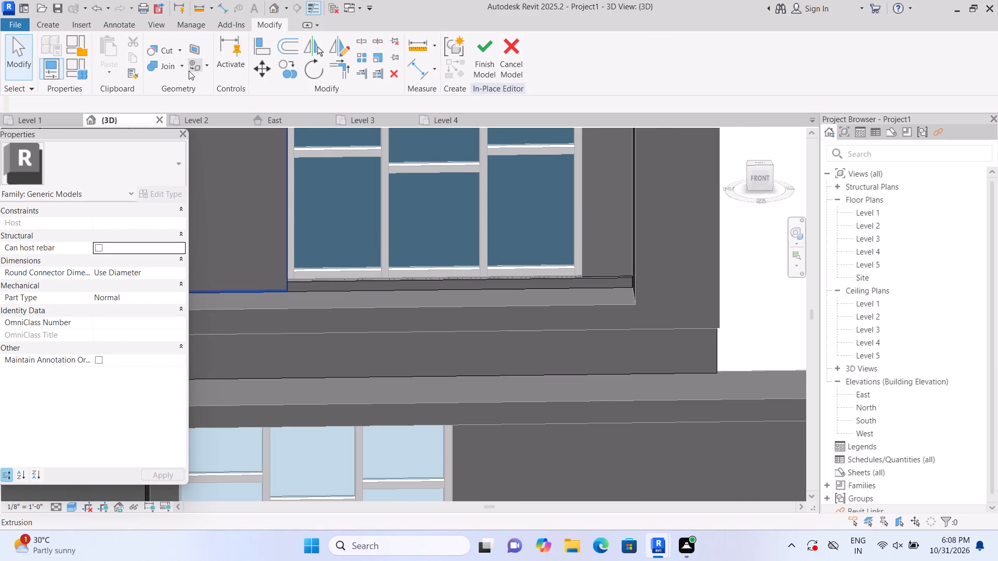
Join the new strip below the upper-floor window with the wide panel on the window's left side.
{"action": "left_click", "coordinate": [178, 65]}
{"action": "left_click", "coordinate": [183, 65]}
{"action": "left_click", "coordinate": [196, 90]}
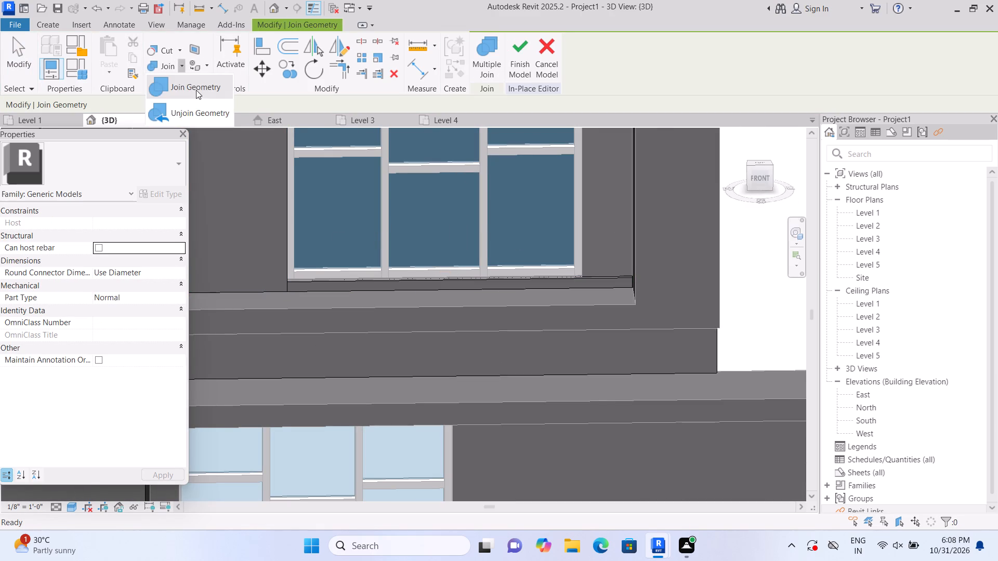
{"action": "left_click", "coordinate": [332, 290]}
{"action": "left_click", "coordinate": [272, 258]}
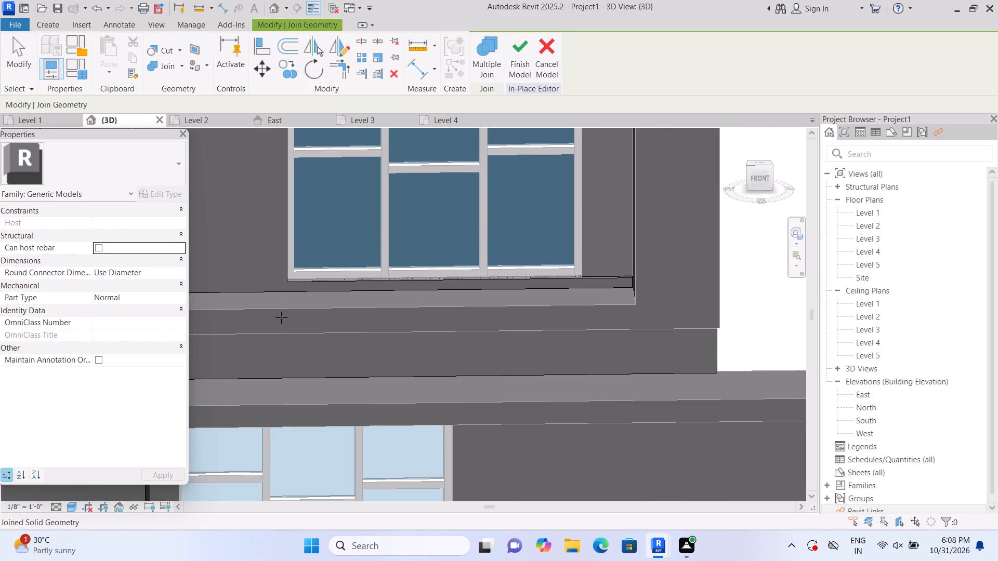
{"action": "key", "text": "Escape"}
Extrude a 2" deep narrow panel on the recessed wall face between the upper-floor window and the frame's right inner edge, about 6'-5" high.
{"action": "scroll", "coordinate": [358, 306], "scroll_direction": "down", "scroll_amount": 3}
{"action": "middle_click_drag", "start_coordinate": [391, 269], "coordinate": [393, 319]}
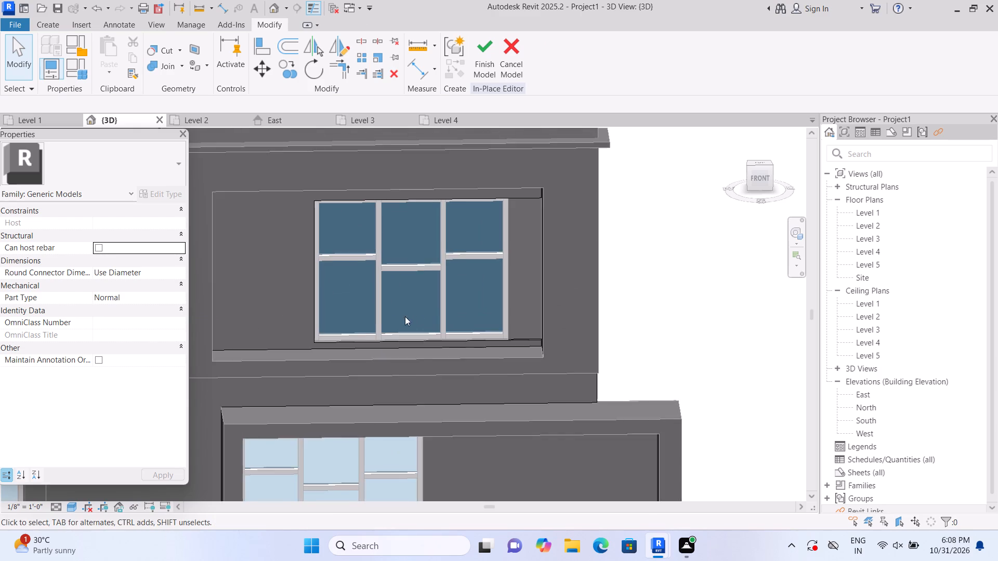
{"action": "scroll", "coordinate": [424, 316], "scroll_direction": "up", "scroll_amount": 1}
{"action": "left_click", "coordinate": [56, 25]}
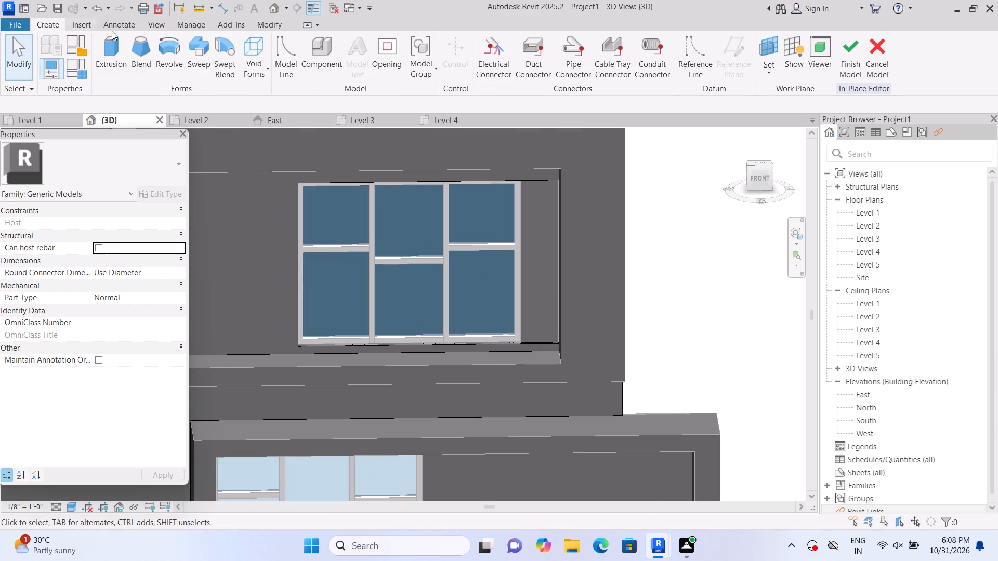
{"action": "left_click", "coordinate": [117, 45]}
{"action": "left_click", "coordinate": [679, 67]}
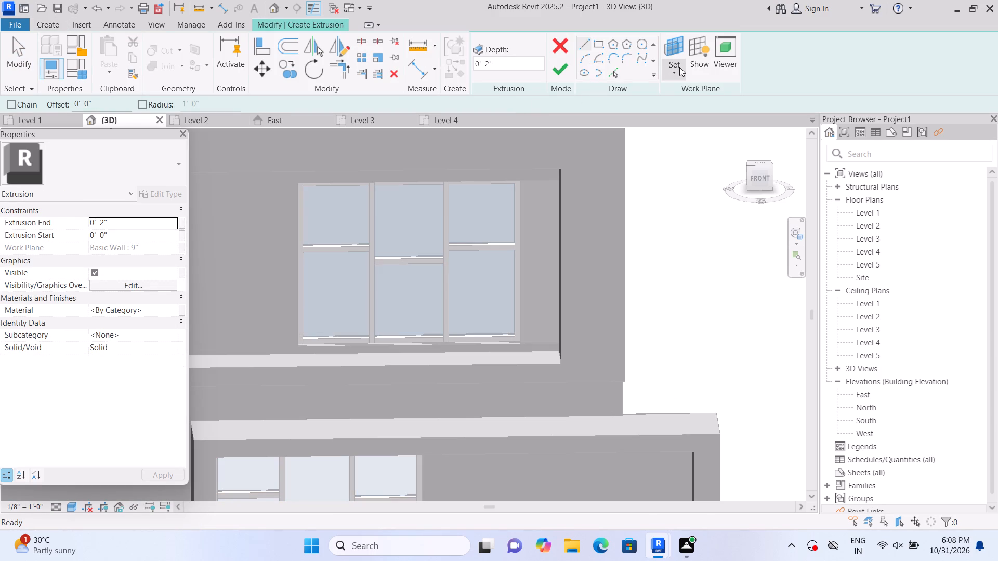
{"action": "left_click", "coordinate": [680, 127]}
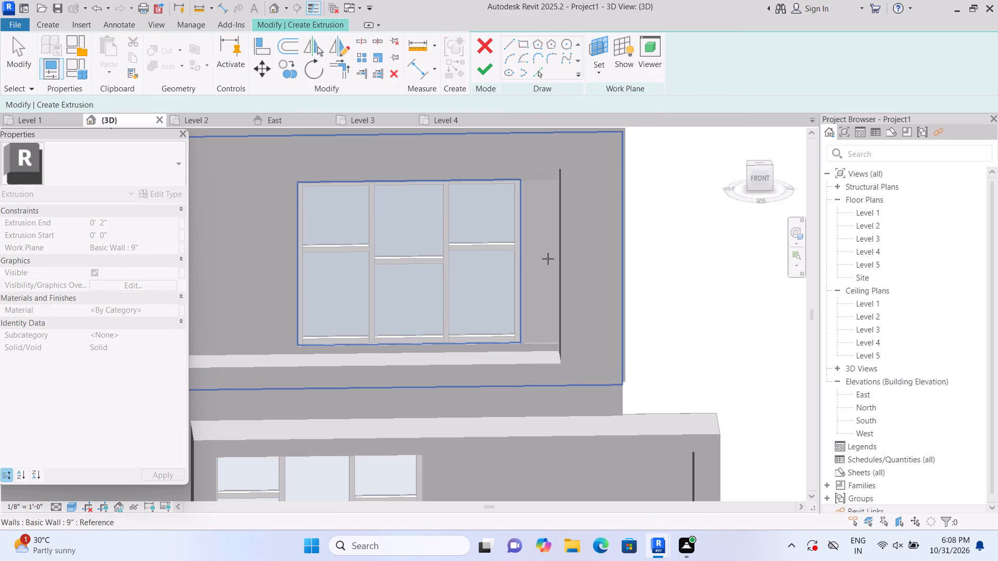
{"action": "left_click", "coordinate": [548, 261]}
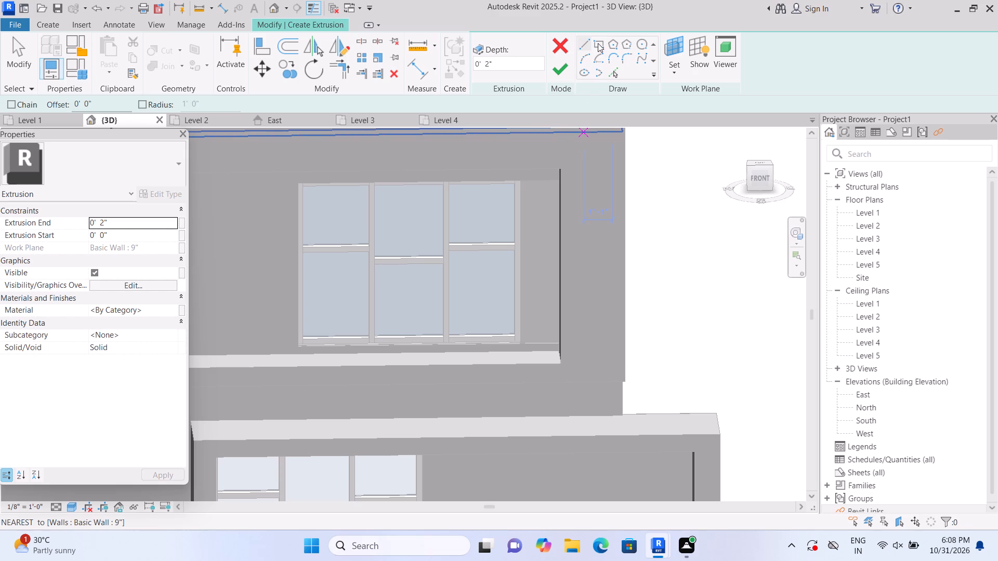
{"action": "left_click", "coordinate": [598, 43]}
{"action": "left_click", "coordinate": [519, 179]}
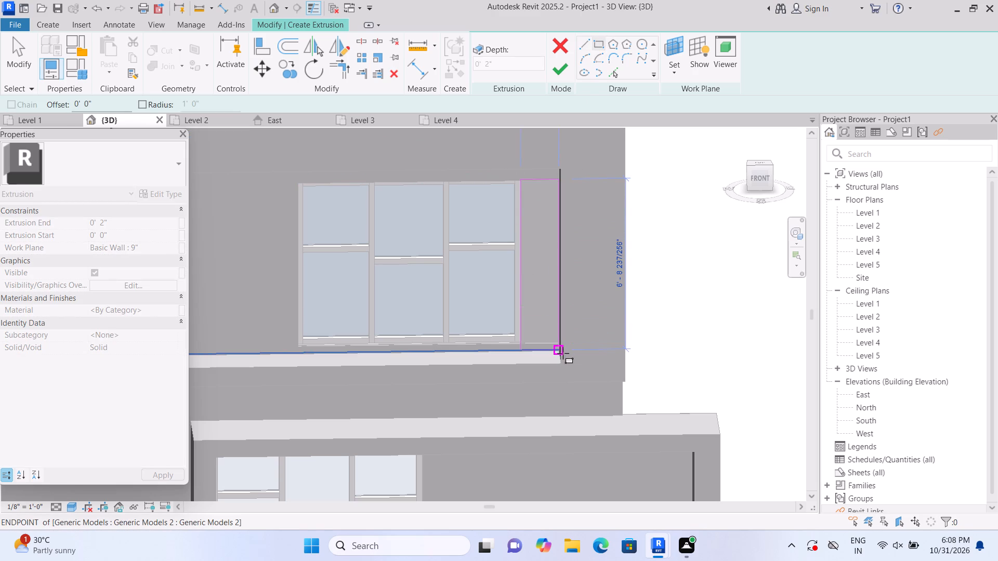
{"action": "scroll", "coordinate": [563, 354], "scroll_direction": "up", "scroll_amount": 3}
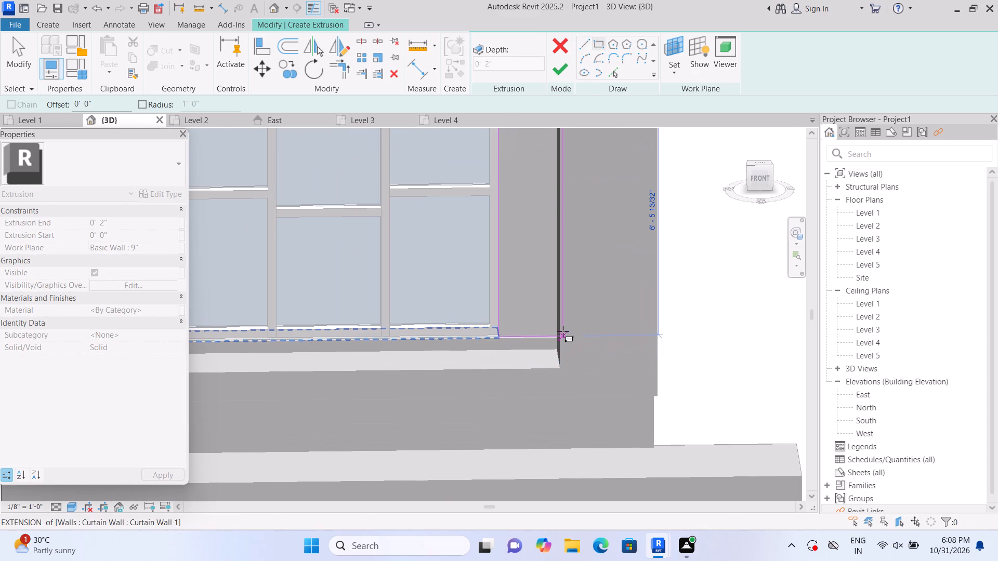
{"action": "scroll", "coordinate": [559, 333], "scroll_direction": "up", "scroll_amount": 1}
{"action": "left_click", "coordinate": [559, 333]}
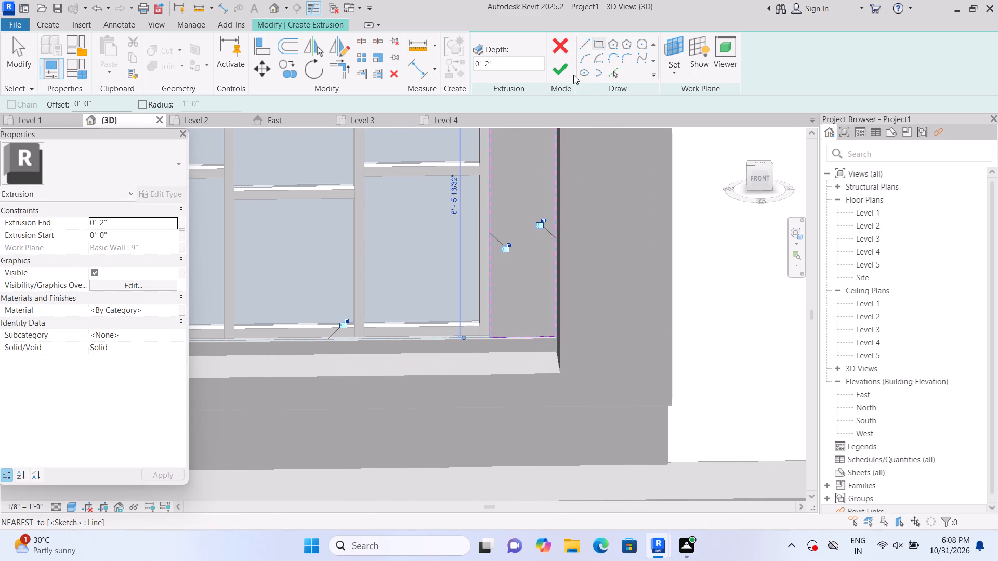
{"action": "left_click", "coordinate": [566, 62]}
{"action": "left_click", "coordinate": [698, 283]}
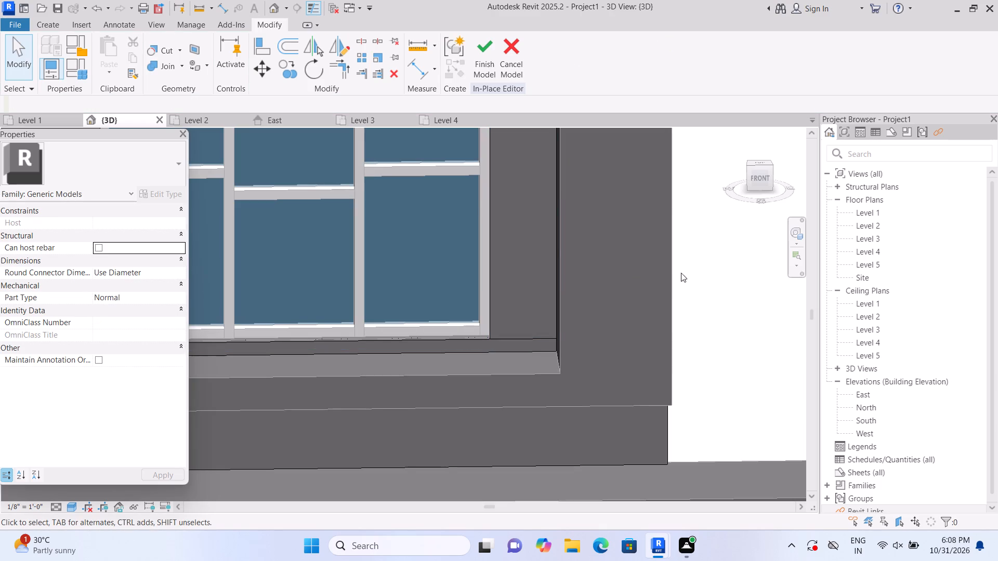
Join the narrow panel on the upper-floor window's right side with the strip below the window.
{"action": "left_click", "coordinate": [183, 67]}
{"action": "left_click", "coordinate": [189, 88]}
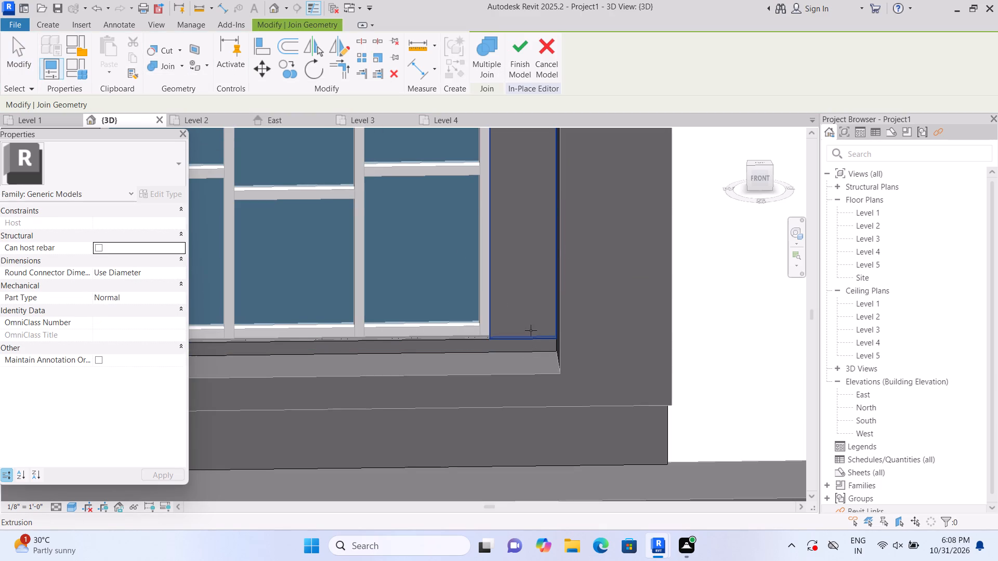
{"action": "left_click", "coordinate": [531, 330]}
{"action": "left_click", "coordinate": [527, 353]}
Examine the facade's window recesses in the front and isometric views, including a close look at the ground-floor window recess.
{"action": "scroll", "coordinate": [695, 338], "scroll_direction": "down", "scroll_amount": 11}
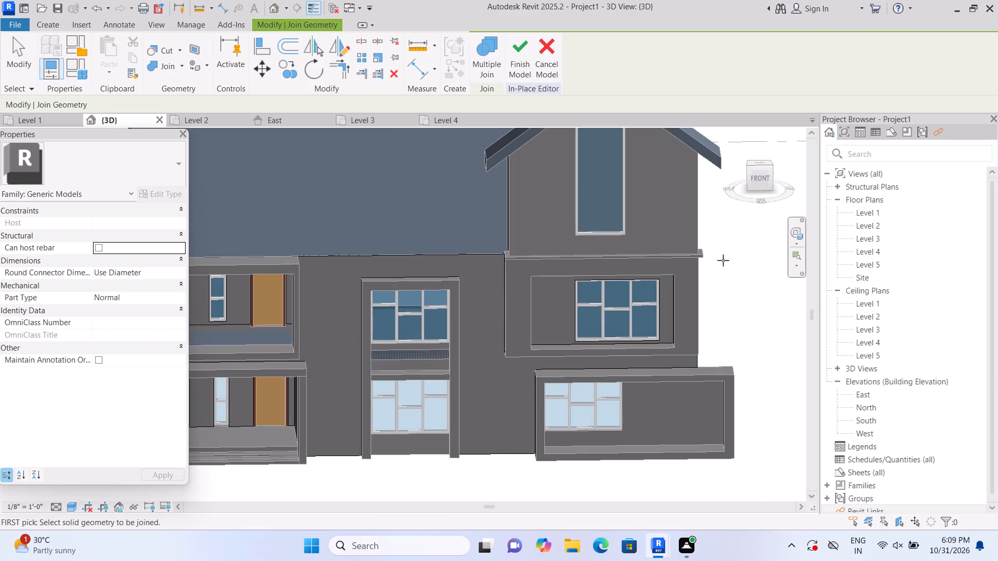
{"action": "left_click", "coordinate": [738, 136]}
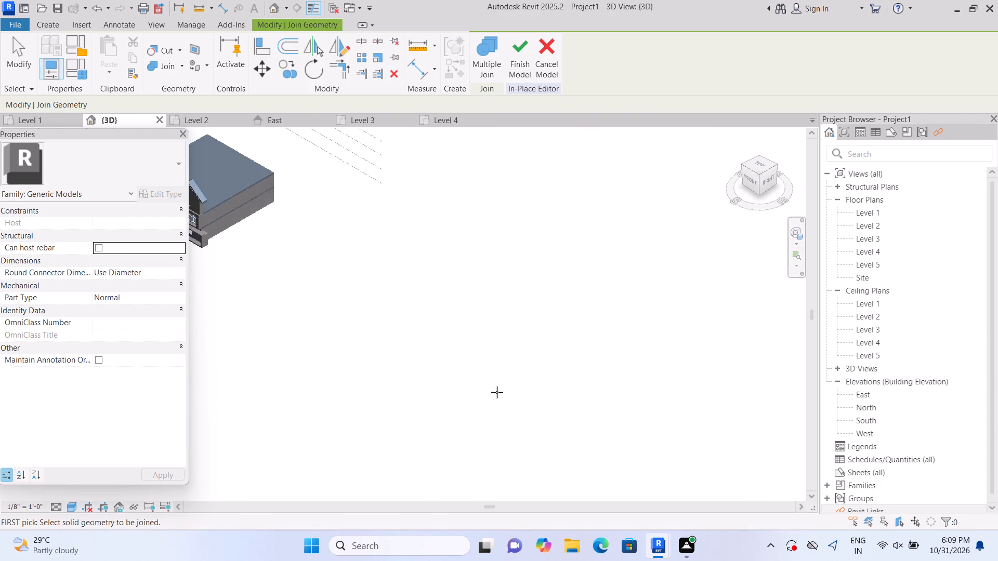
{"action": "scroll", "coordinate": [404, 448], "scroll_direction": "up", "scroll_amount": 8}
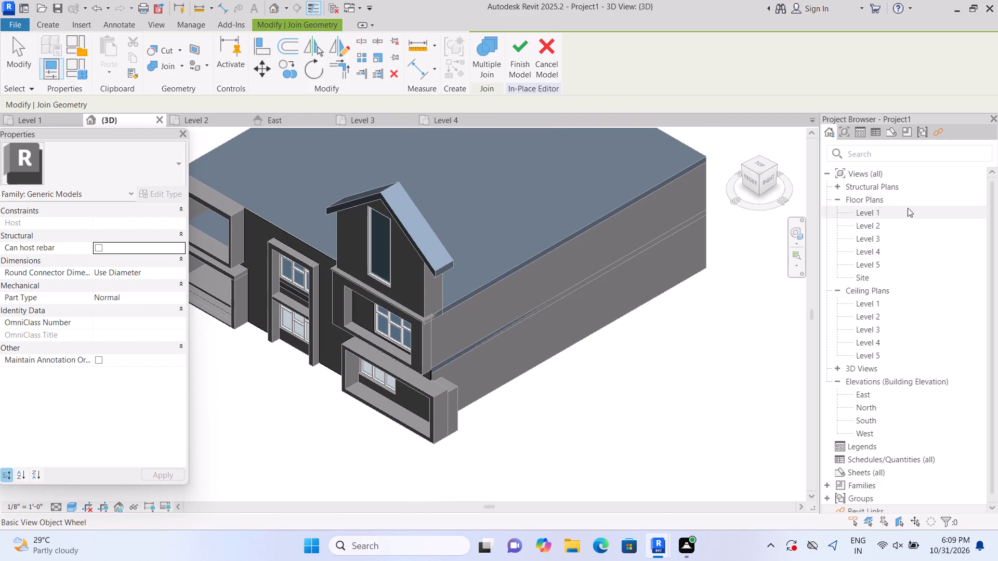
{"action": "left_click", "coordinate": [752, 180]}
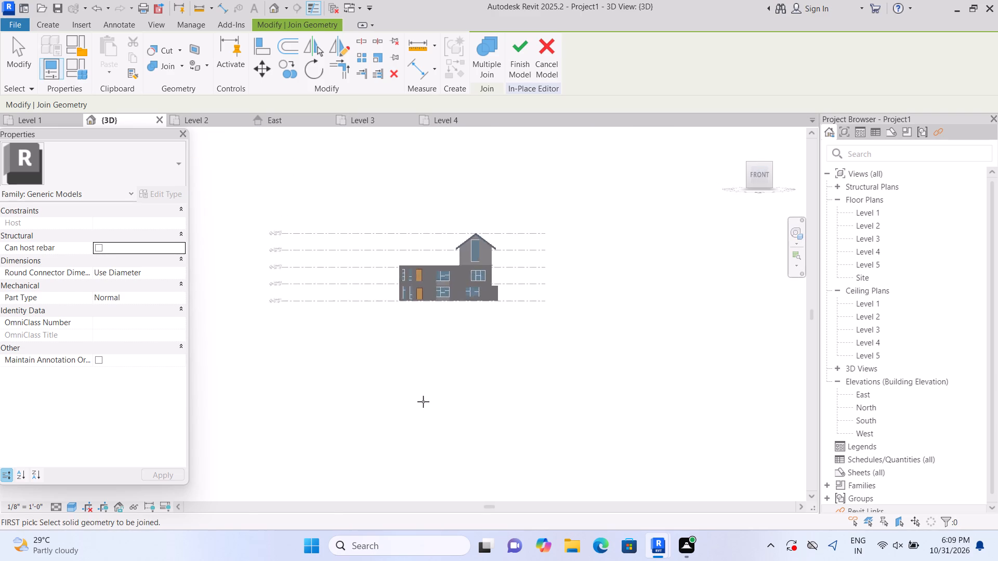
{"action": "scroll", "coordinate": [427, 373], "scroll_direction": "up", "scroll_amount": 7}
{"action": "middle_click_drag", "start_coordinate": [441, 366], "coordinate": [440, 444]}
{"action": "scroll", "coordinate": [492, 435], "scroll_direction": "up", "scroll_amount": 2}
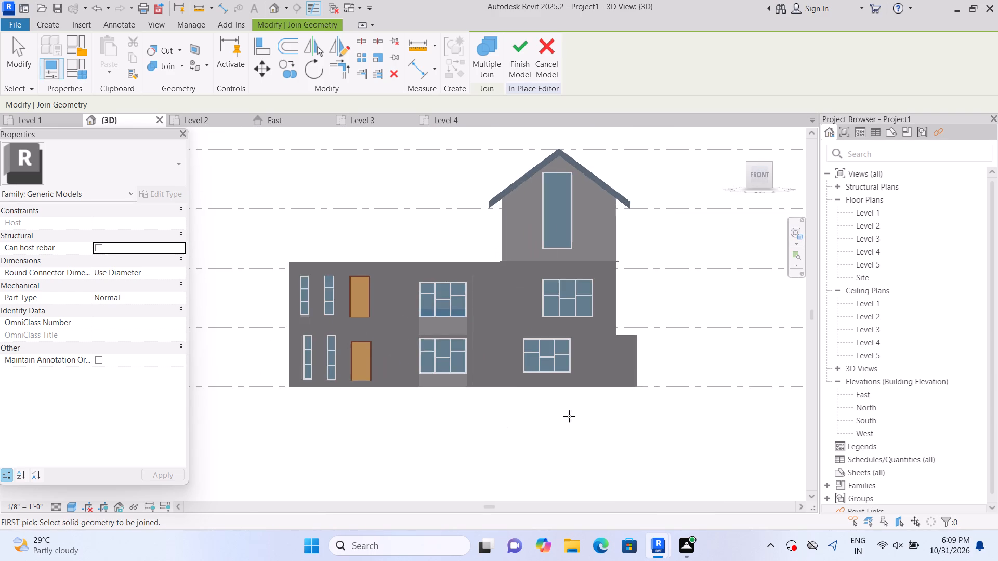
{"action": "scroll", "coordinate": [591, 412], "scroll_direction": "up", "scroll_amount": 1}
{"action": "scroll", "coordinate": [642, 416], "scroll_direction": "up", "scroll_amount": 1}
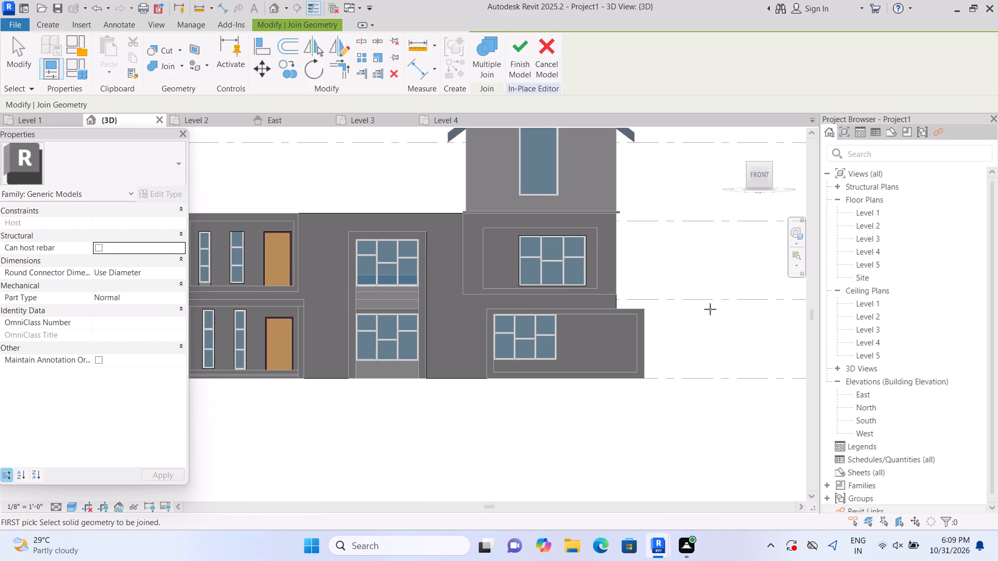
{"action": "left_click", "coordinate": [735, 133]}
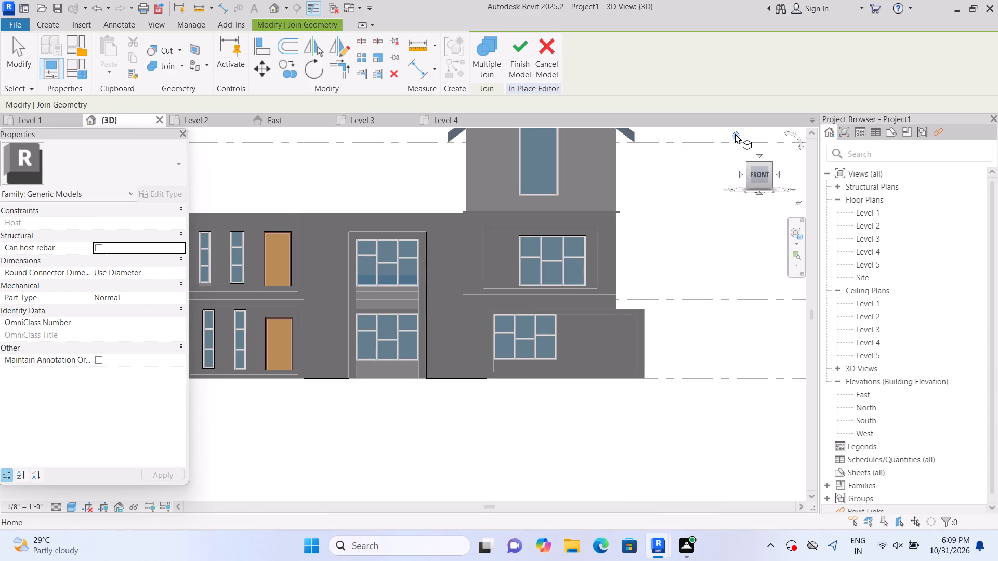
{"action": "scroll", "coordinate": [350, 463], "scroll_direction": "up", "scroll_amount": 2}
{"action": "scroll", "coordinate": [389, 445], "scroll_direction": "up", "scroll_amount": 6}
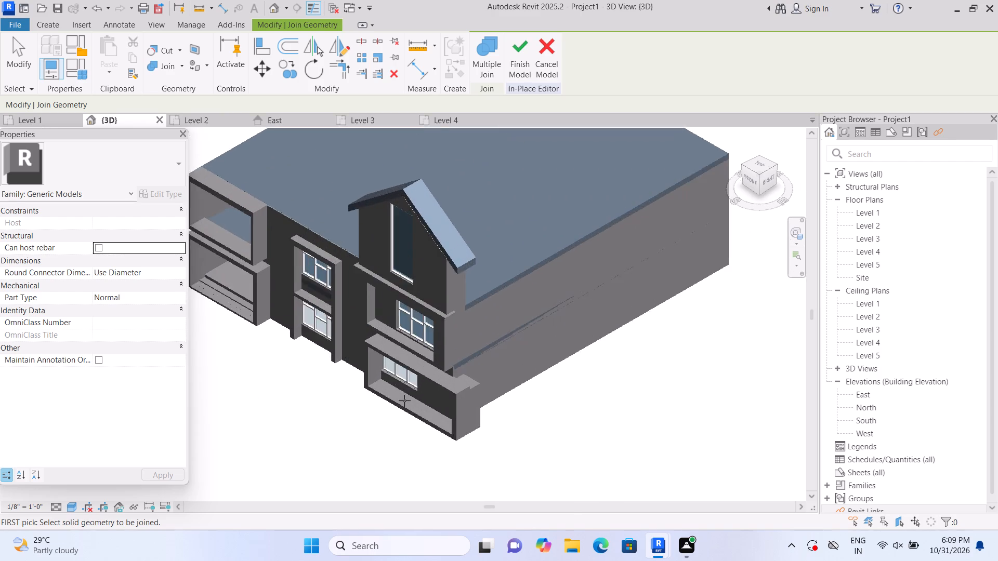
{"action": "scroll", "coordinate": [404, 400], "scroll_direction": "up", "scroll_amount": 14}
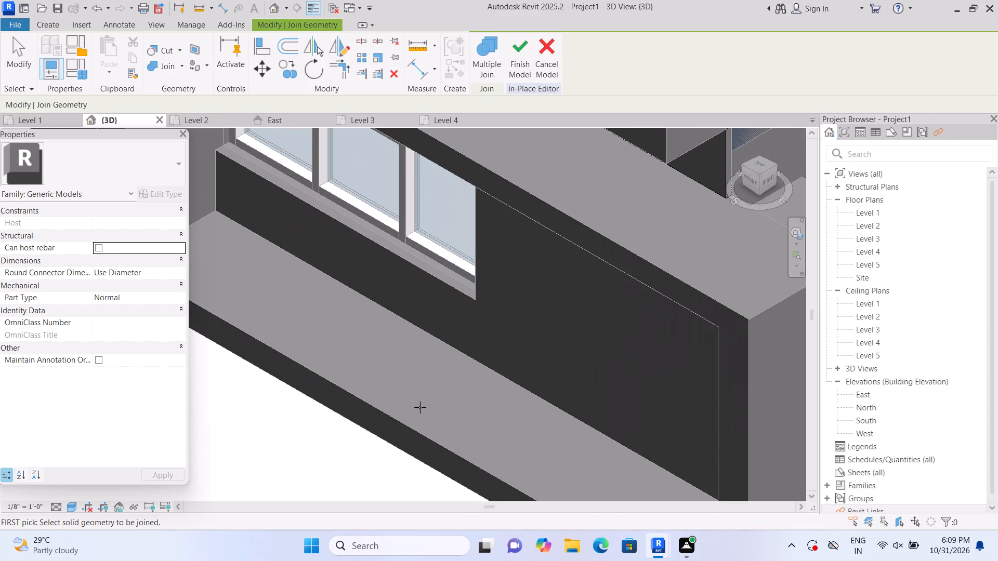
{"action": "scroll", "coordinate": [421, 410], "scroll_direction": "down", "scroll_amount": 3}
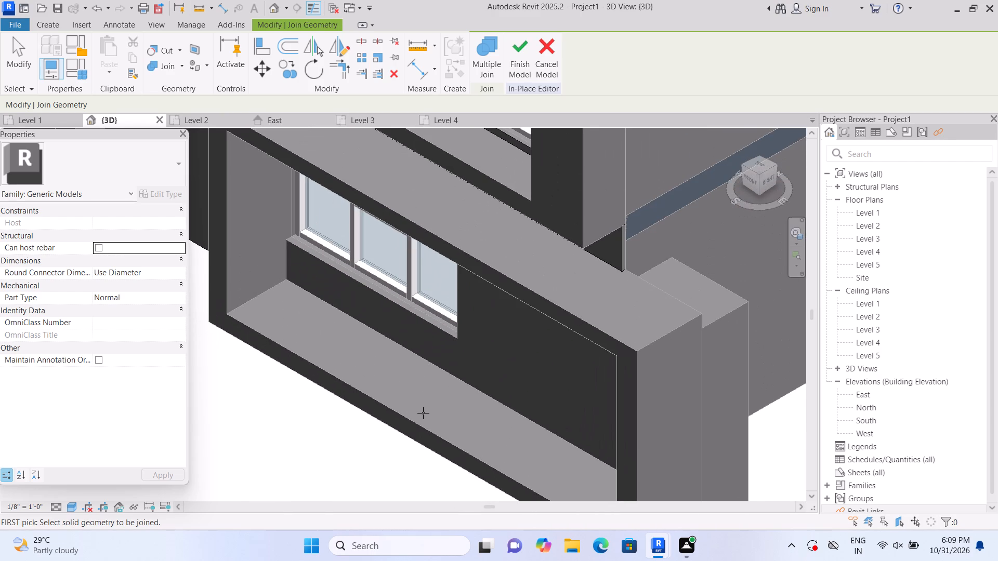
Examine the ground-floor window's recess and the rest of the front facade in the isometric view.
{"action": "scroll", "coordinate": [420, 365], "scroll_direction": "up", "scroll_amount": 1}
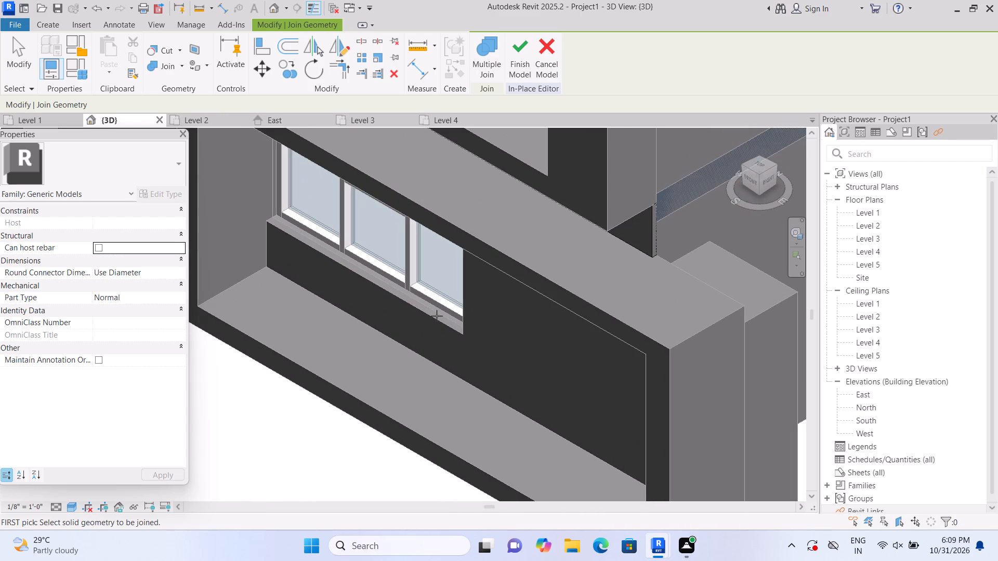
{"action": "key", "text": "Escape"}
{"action": "left_click", "coordinate": [431, 325]}
{"action": "scroll", "coordinate": [448, 327], "scroll_direction": "down", "scroll_amount": 3}
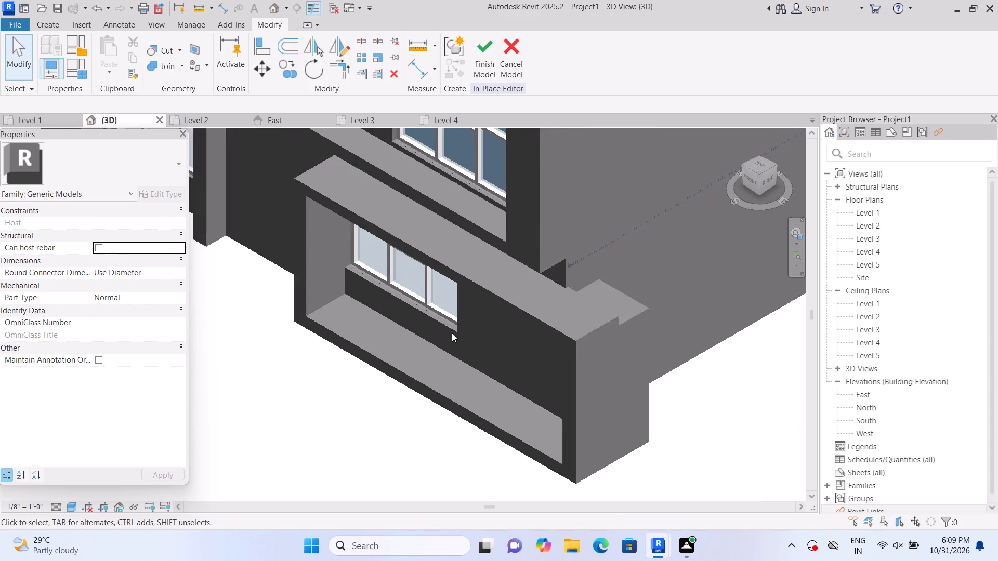
{"action": "scroll", "coordinate": [452, 333], "scroll_direction": "down", "scroll_amount": 3}
{"action": "scroll", "coordinate": [477, 385], "scroll_direction": "up", "scroll_amount": 2}
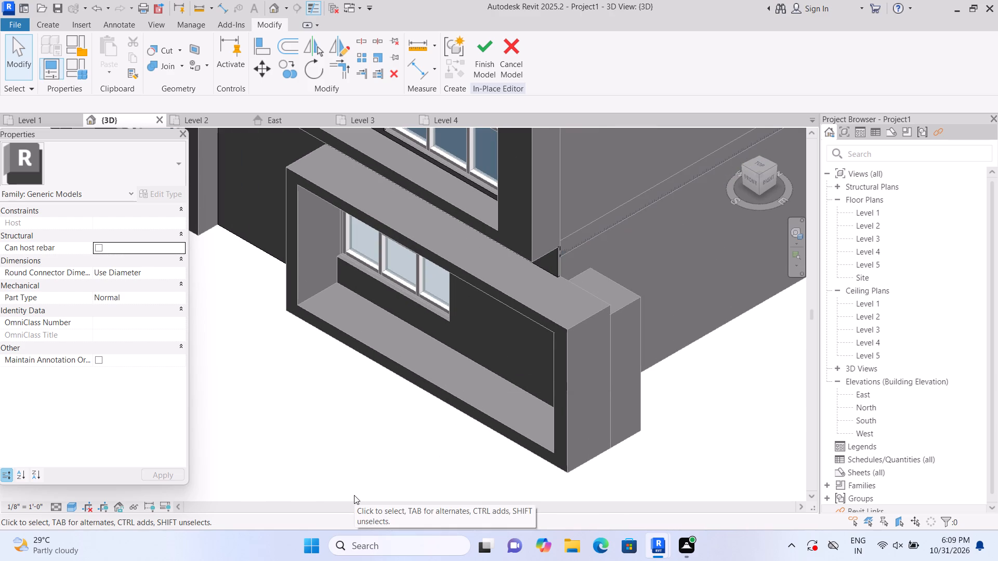
{"action": "scroll", "coordinate": [359, 498], "scroll_direction": "down", "scroll_amount": 6}
{"action": "middle_click_drag", "start_coordinate": [287, 446], "coordinate": [361, 467]}
{"action": "scroll", "coordinate": [386, 468], "scroll_direction": "down", "scroll_amount": 2}
{"action": "scroll", "coordinate": [326, 436], "scroll_direction": "down", "scroll_amount": 1}
{"action": "scroll", "coordinate": [331, 438], "scroll_direction": "up", "scroll_amount": 2}
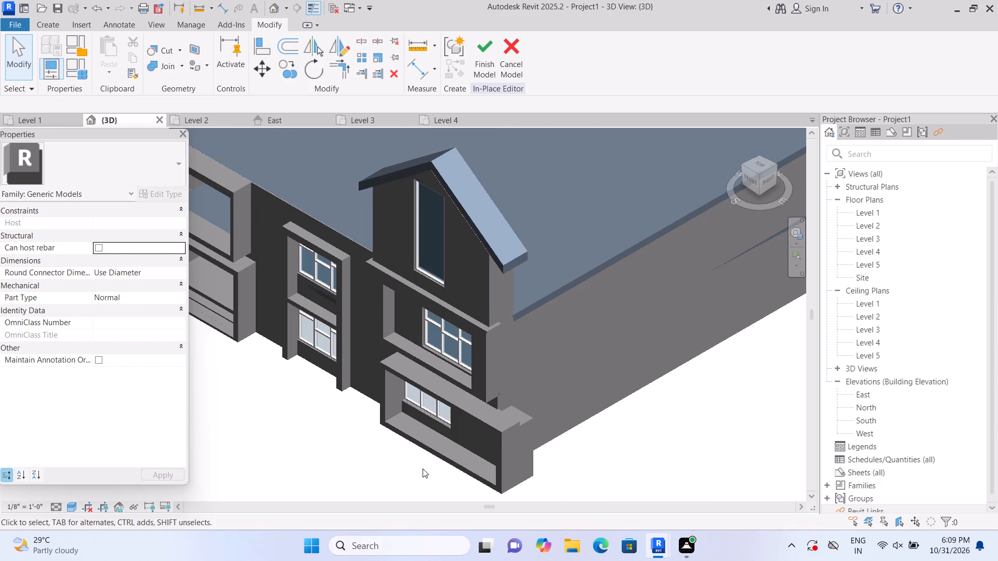
{"action": "scroll", "coordinate": [424, 468], "scroll_direction": "up", "scroll_amount": 10}
{"action": "scroll", "coordinate": [466, 423], "scroll_direction": "up", "scroll_amount": 2}
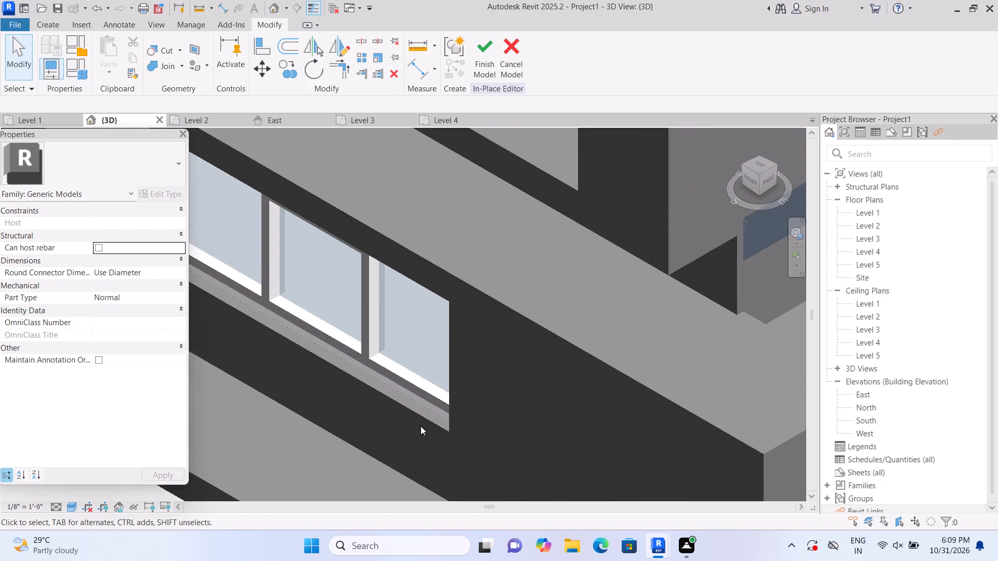
{"action": "scroll", "coordinate": [421, 426], "scroll_direction": "up", "scroll_amount": 2}
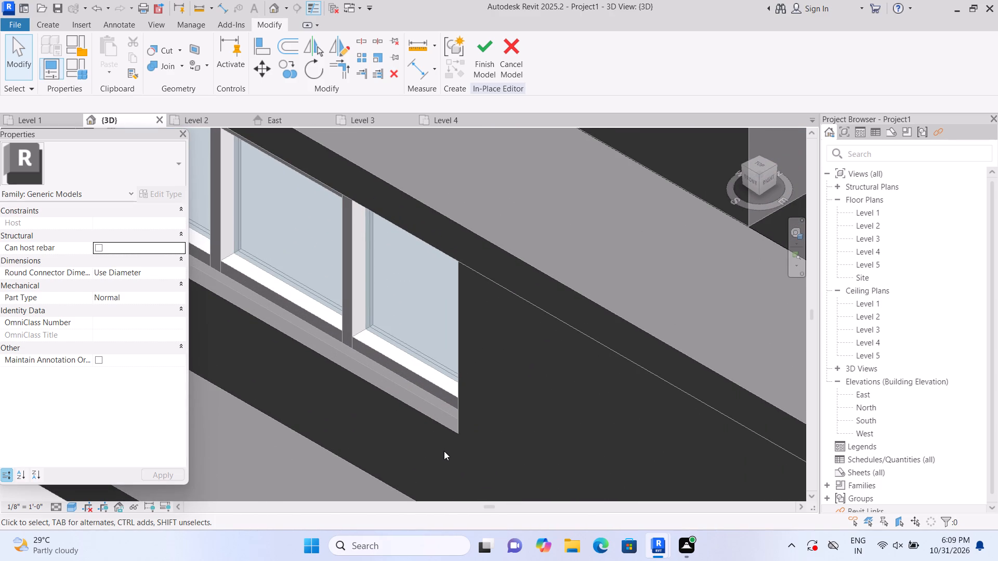
Finish the in-place model of the facade frames and window infill panels.
{"action": "left_click", "coordinate": [484, 74]}
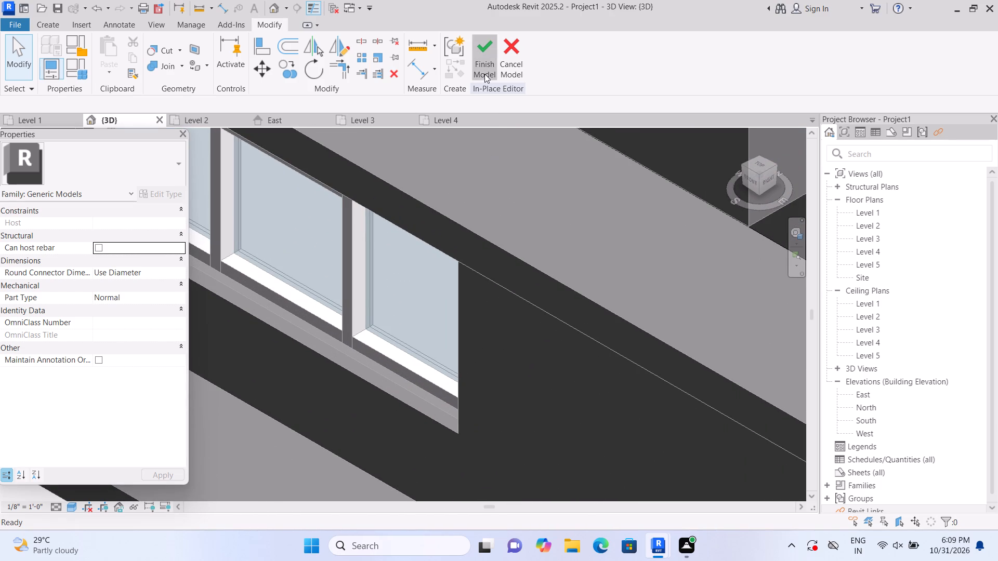
{"action": "left_click", "coordinate": [600, 161]}
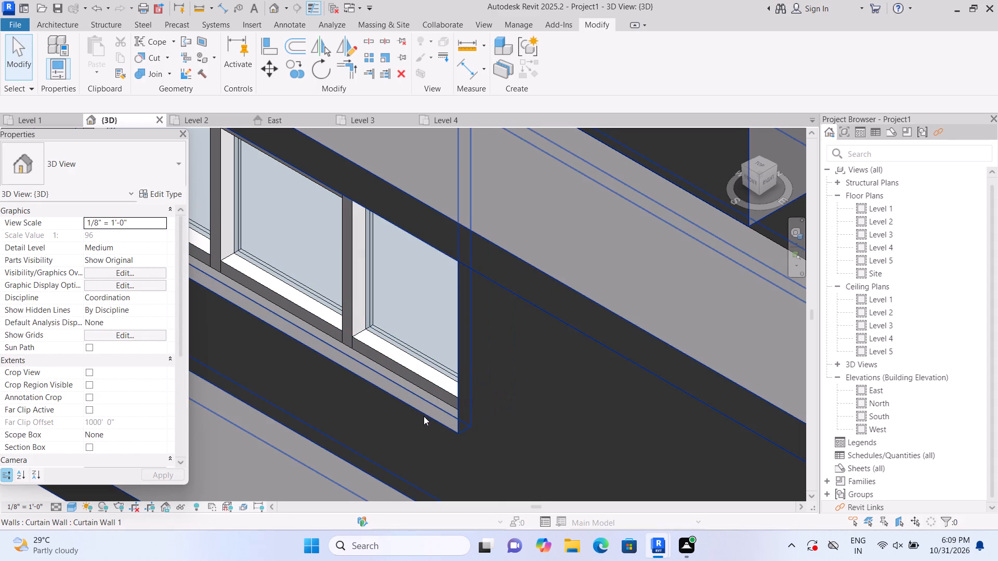
Reopen the facade's in-place generic model for editing.
{"action": "left_click", "coordinate": [424, 416]}
{"action": "key", "text": "Escape"}
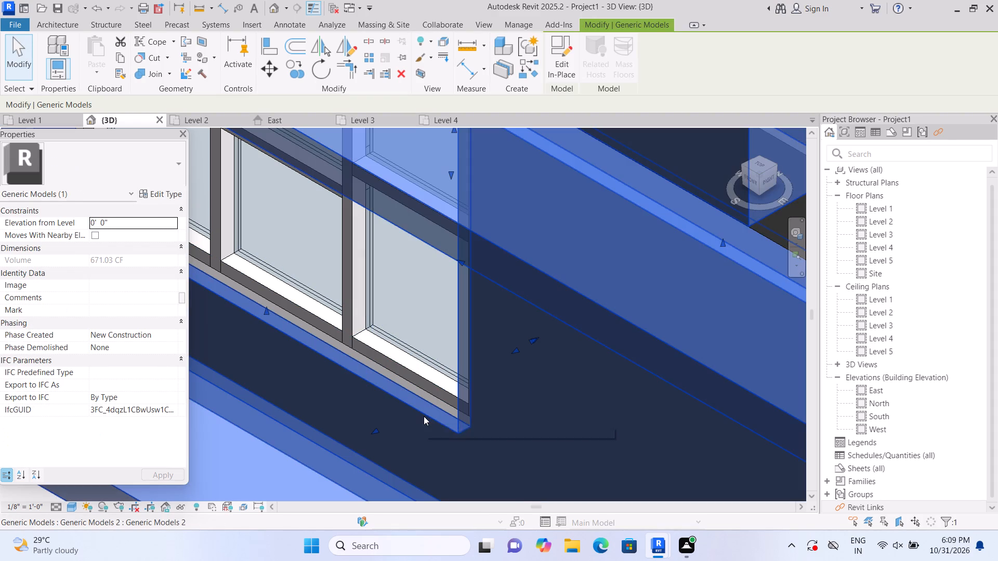
{"action": "scroll", "coordinate": [424, 417], "scroll_direction": "down", "scroll_amount": 10}
{"action": "left_click", "coordinate": [428, 416]}
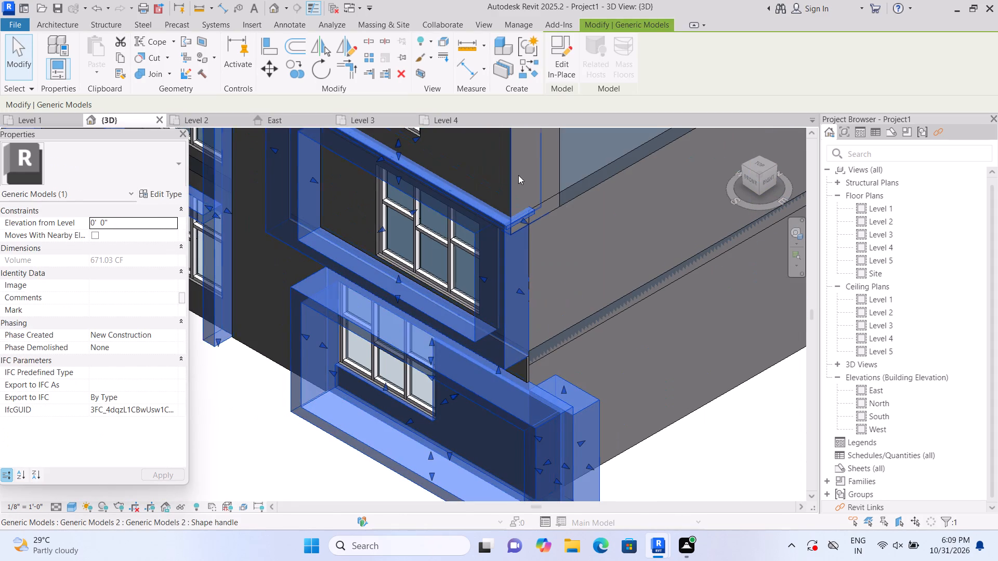
{"action": "left_click", "coordinate": [561, 72]}
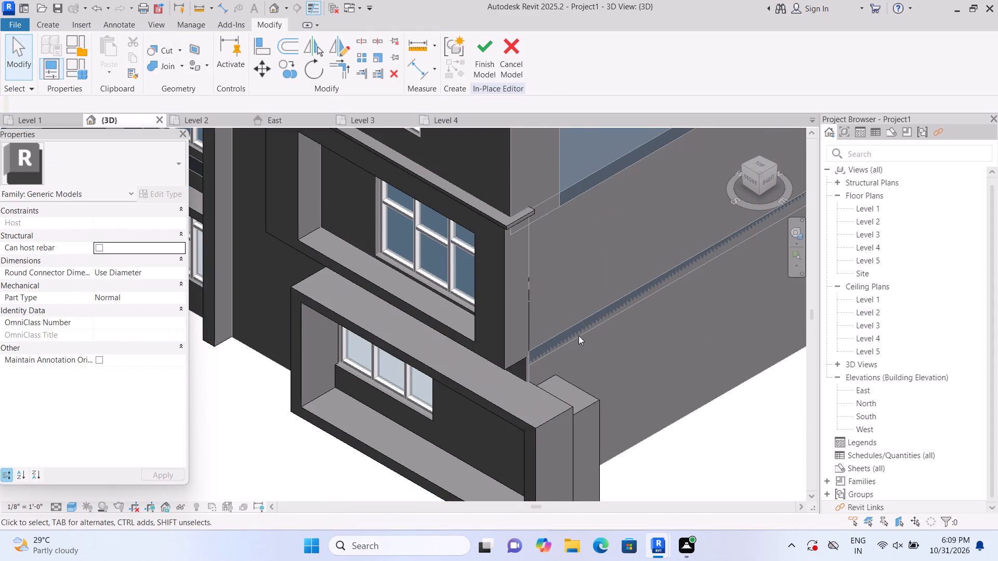
Start a new 2" deep extrusion and pick the curtain wall at the central upper-floor window's bottom edge as its work plane.
{"action": "scroll", "coordinate": [579, 336], "scroll_direction": "down", "scroll_amount": 8}
{"action": "scroll", "coordinate": [568, 324], "scroll_direction": "up", "scroll_amount": 14}
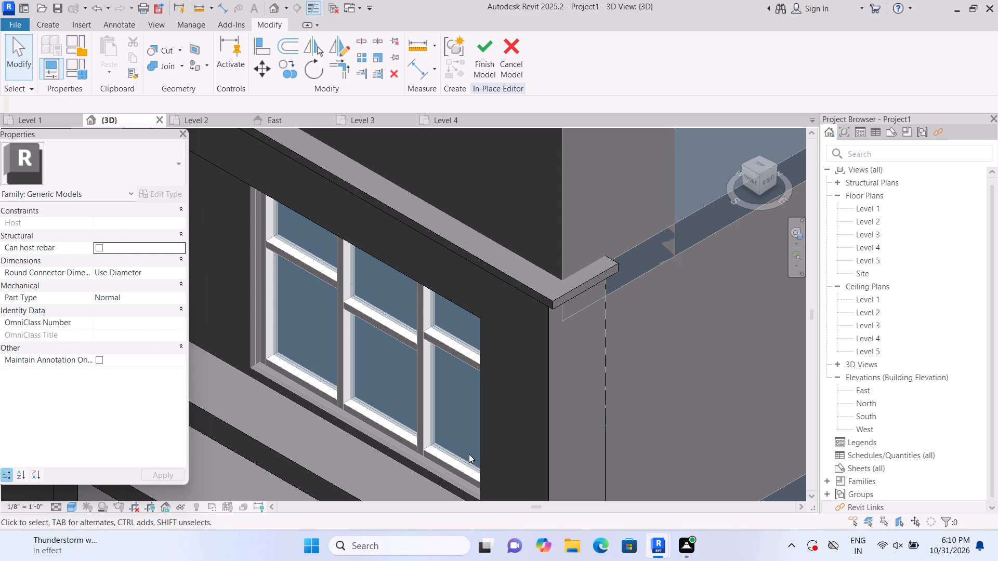
{"action": "scroll", "coordinate": [659, 415], "scroll_direction": "down", "scroll_amount": 12}
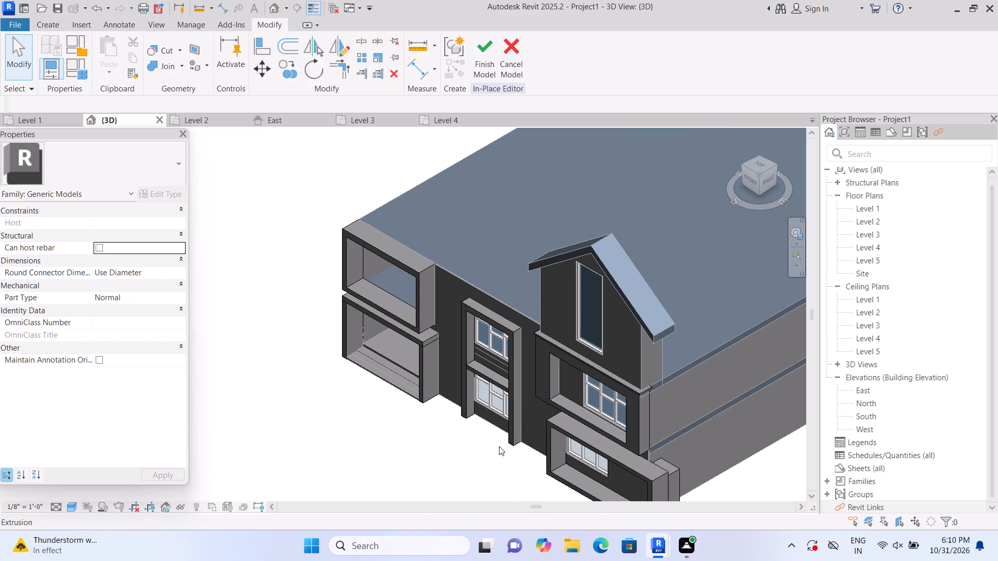
{"action": "scroll", "coordinate": [492, 394], "scroll_direction": "up", "scroll_amount": 6}
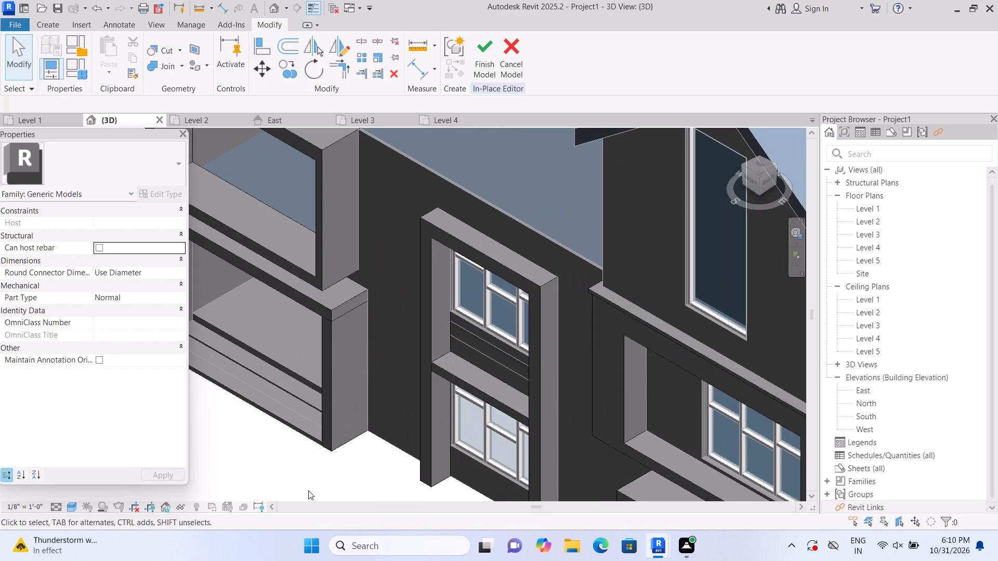
{"action": "left_click", "coordinate": [751, 182]}
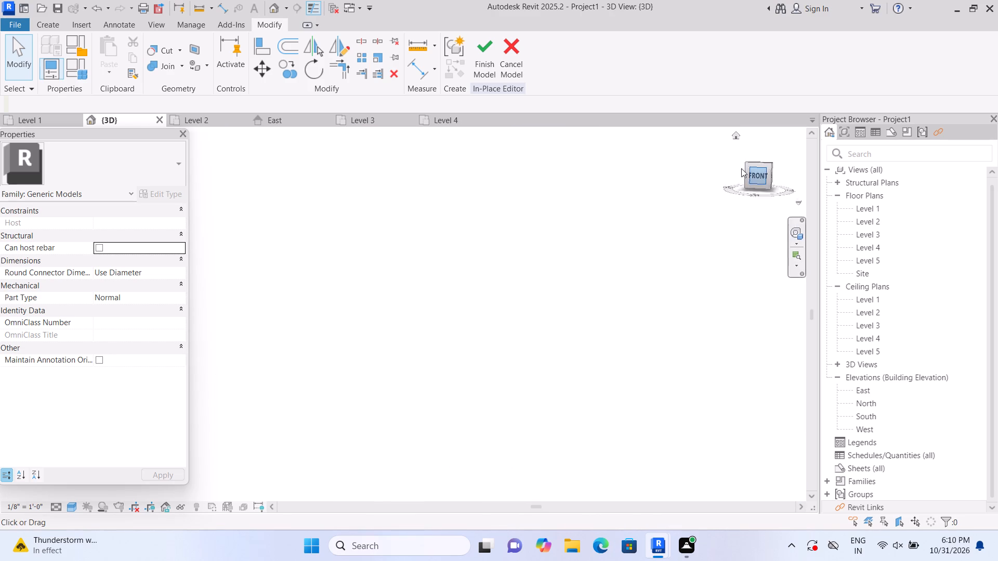
{"action": "scroll", "coordinate": [443, 333], "scroll_direction": "up", "scroll_amount": 10}
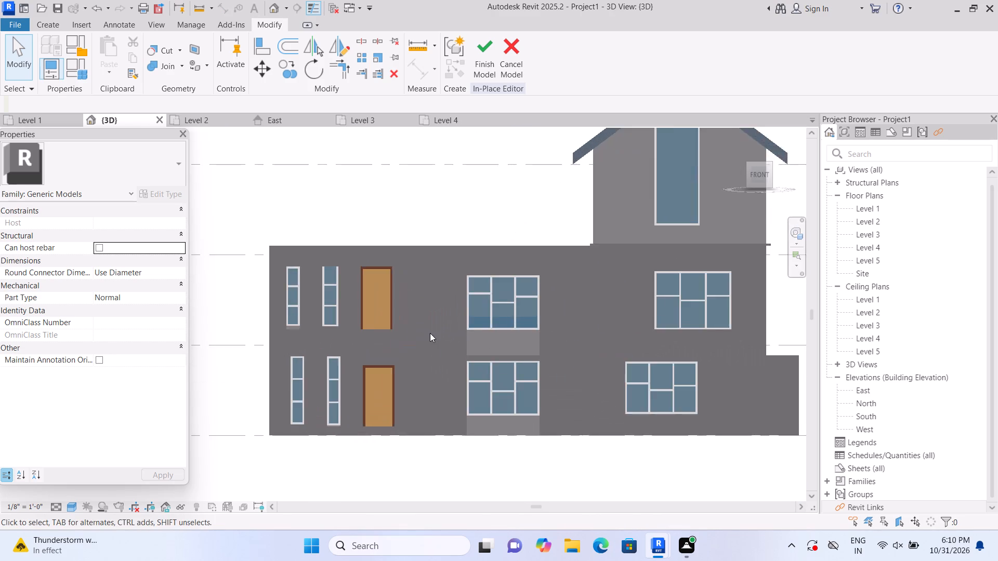
{"action": "scroll", "coordinate": [430, 333], "scroll_direction": "up", "scroll_amount": 4}
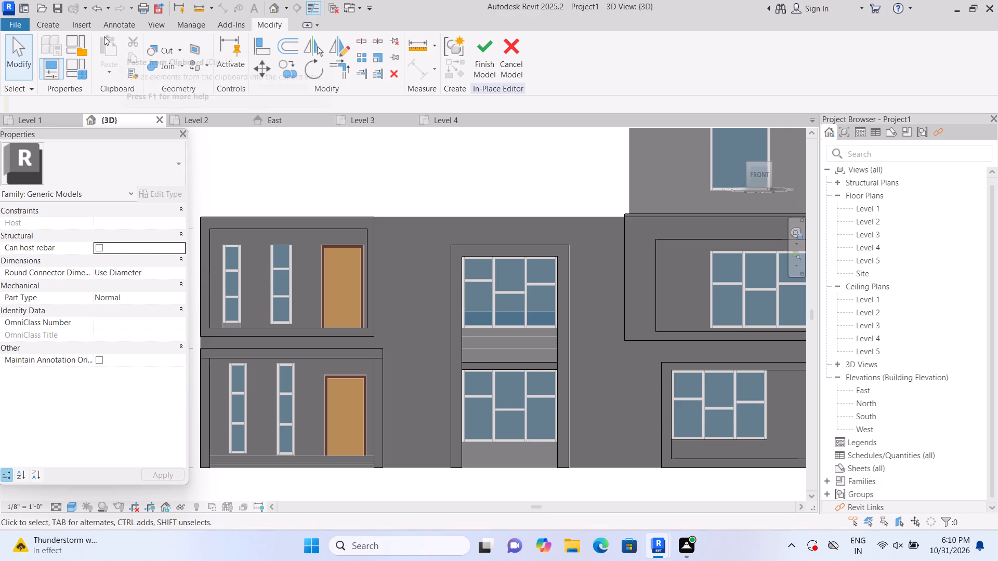
{"action": "left_click", "coordinate": [58, 20]}
{"action": "left_click", "coordinate": [114, 63]}
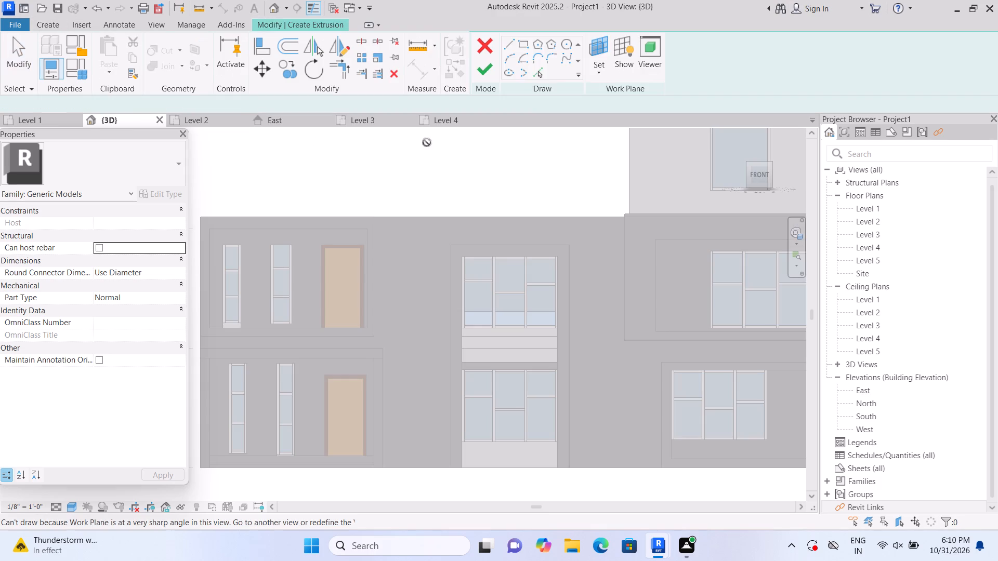
{"action": "left_click", "coordinate": [676, 71]}
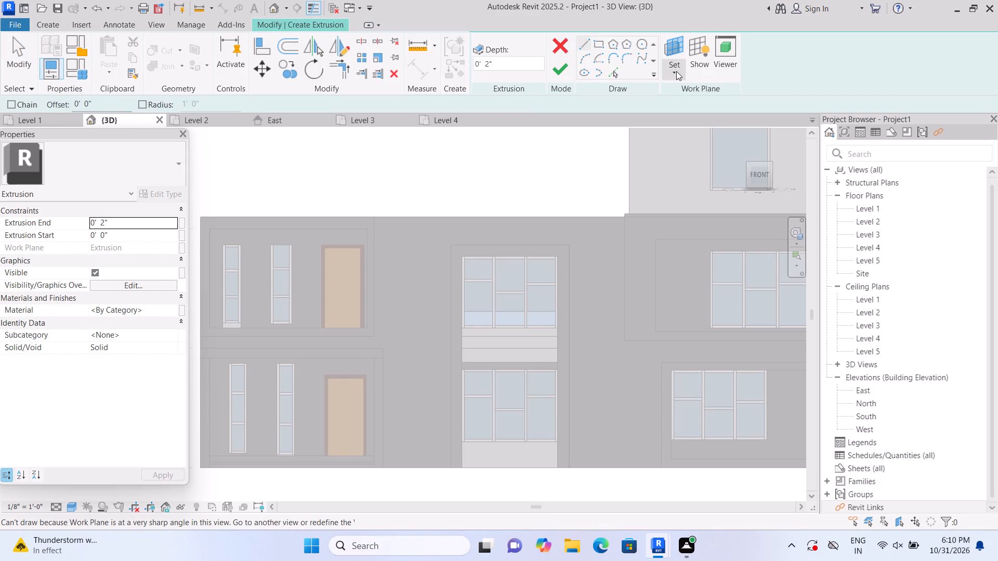
{"action": "left_click", "coordinate": [687, 118]}
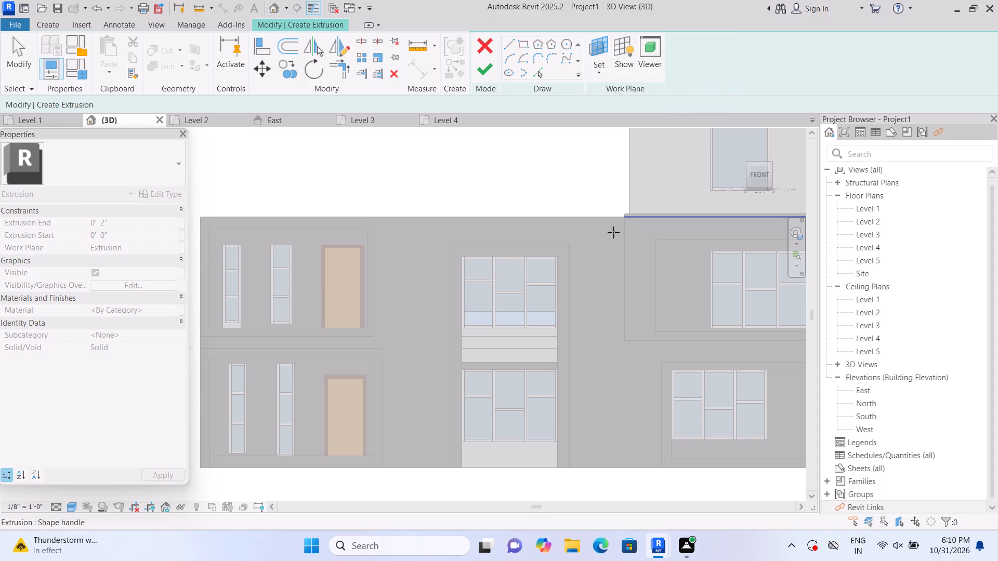
{"action": "middle_click_drag", "start_coordinate": [582, 285], "coordinate": [585, 172]}
{"action": "middle_click_drag", "start_coordinate": [579, 188], "coordinate": [574, 267]}
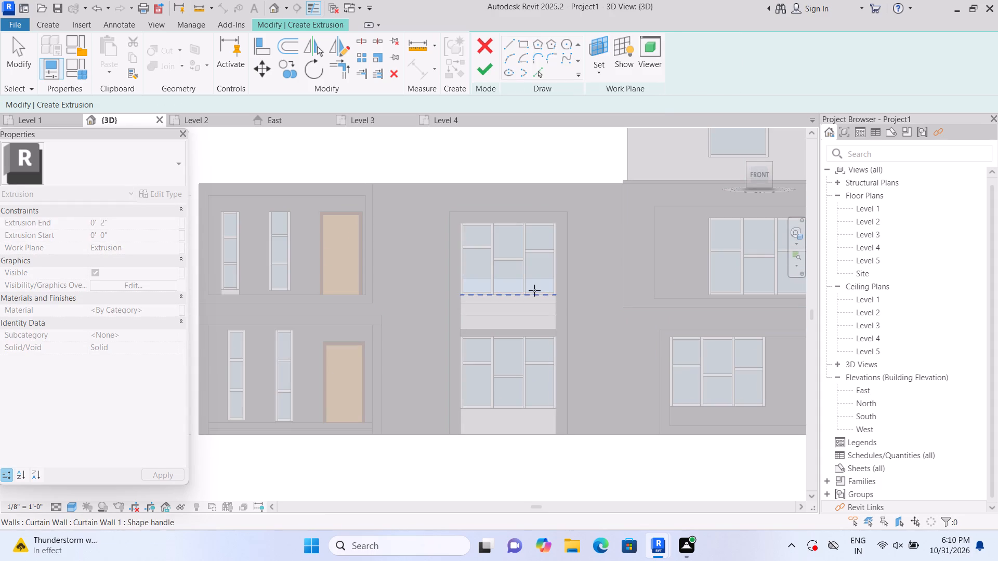
{"action": "scroll", "coordinate": [530, 300], "scroll_direction": "up", "scroll_amount": 1}
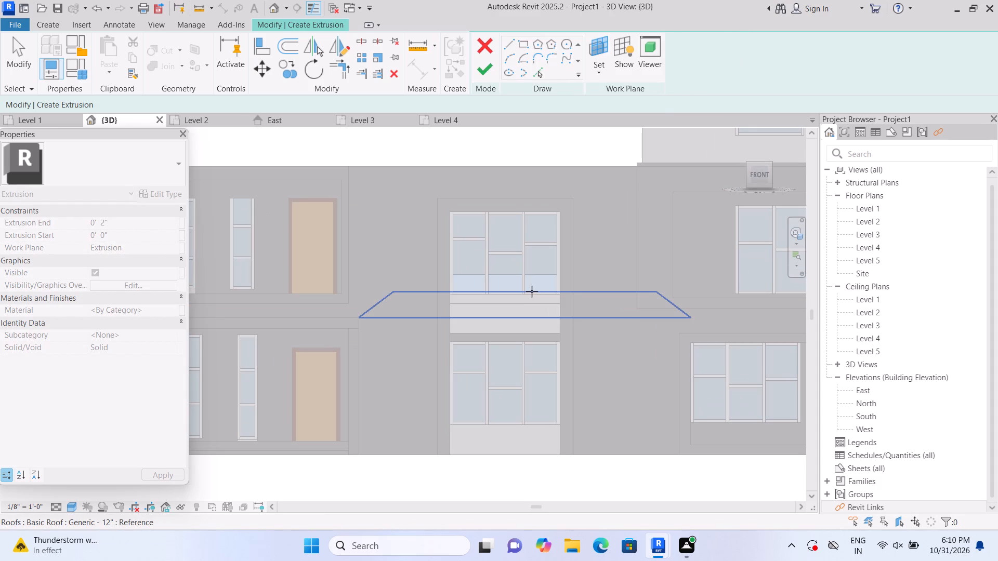
{"action": "left_click", "coordinate": [532, 291]}
{"action": "key", "text": "Escape"}
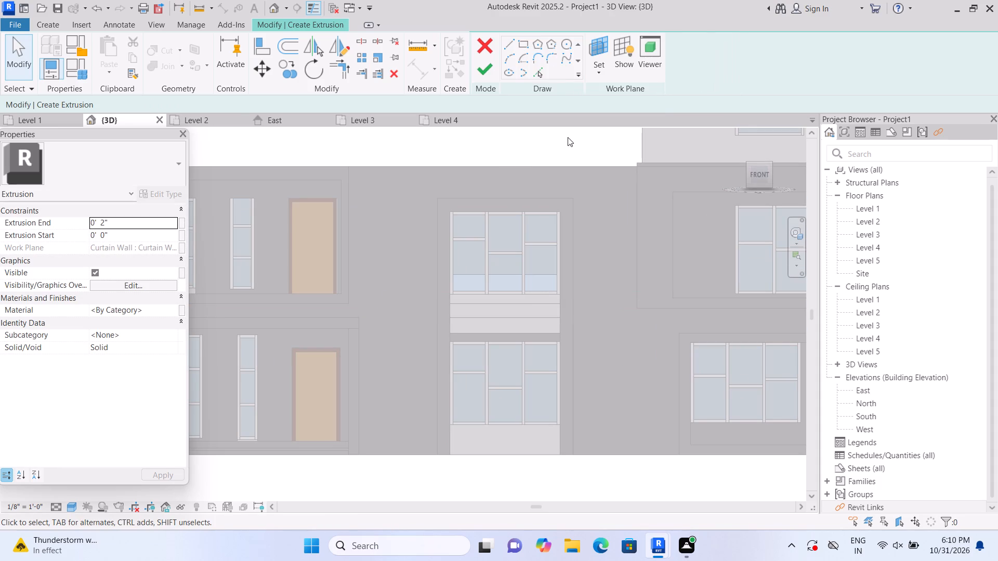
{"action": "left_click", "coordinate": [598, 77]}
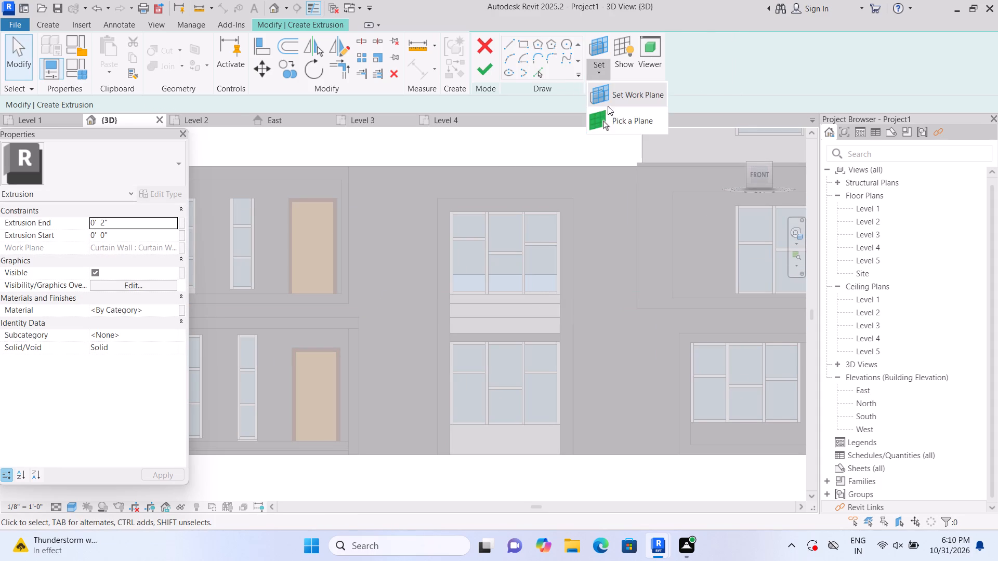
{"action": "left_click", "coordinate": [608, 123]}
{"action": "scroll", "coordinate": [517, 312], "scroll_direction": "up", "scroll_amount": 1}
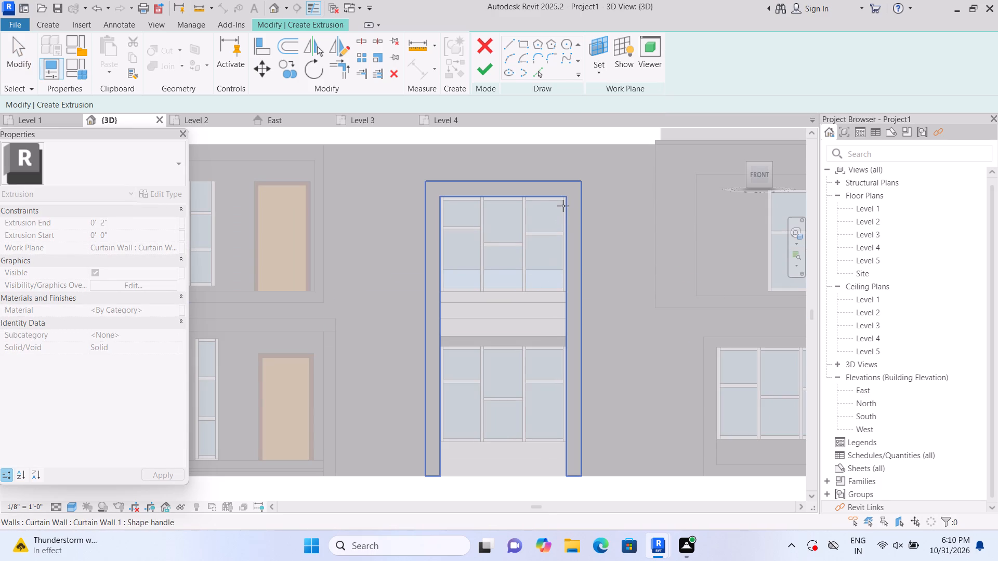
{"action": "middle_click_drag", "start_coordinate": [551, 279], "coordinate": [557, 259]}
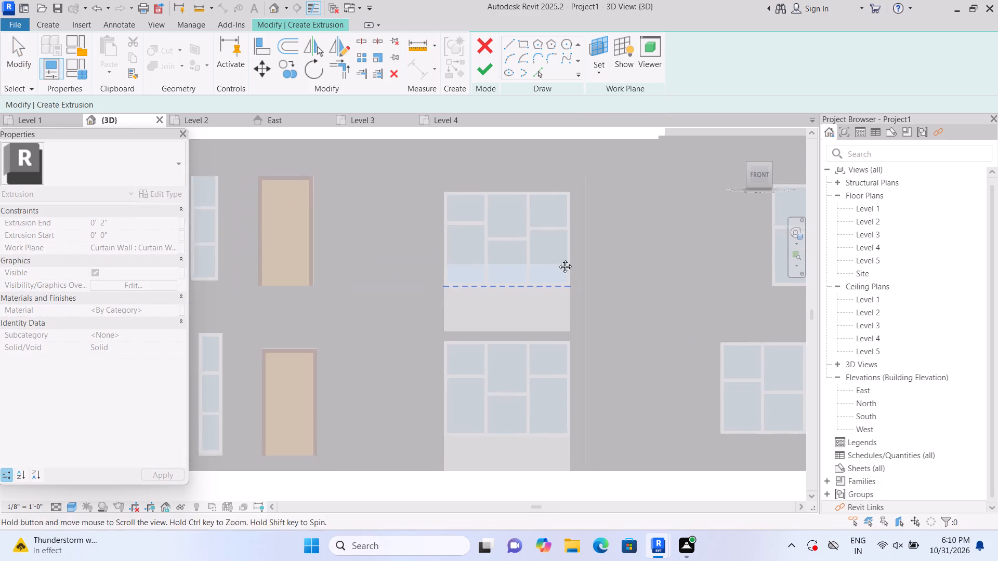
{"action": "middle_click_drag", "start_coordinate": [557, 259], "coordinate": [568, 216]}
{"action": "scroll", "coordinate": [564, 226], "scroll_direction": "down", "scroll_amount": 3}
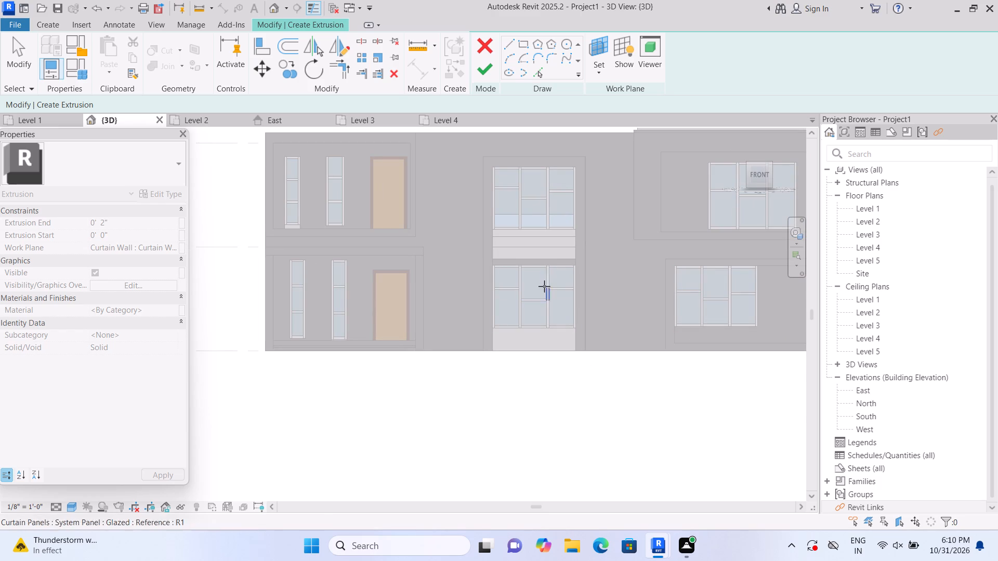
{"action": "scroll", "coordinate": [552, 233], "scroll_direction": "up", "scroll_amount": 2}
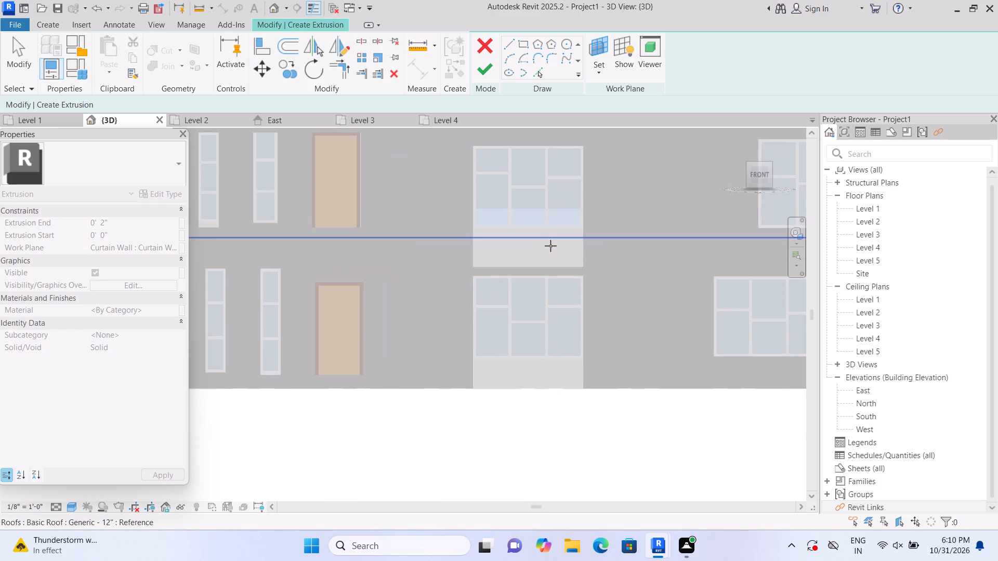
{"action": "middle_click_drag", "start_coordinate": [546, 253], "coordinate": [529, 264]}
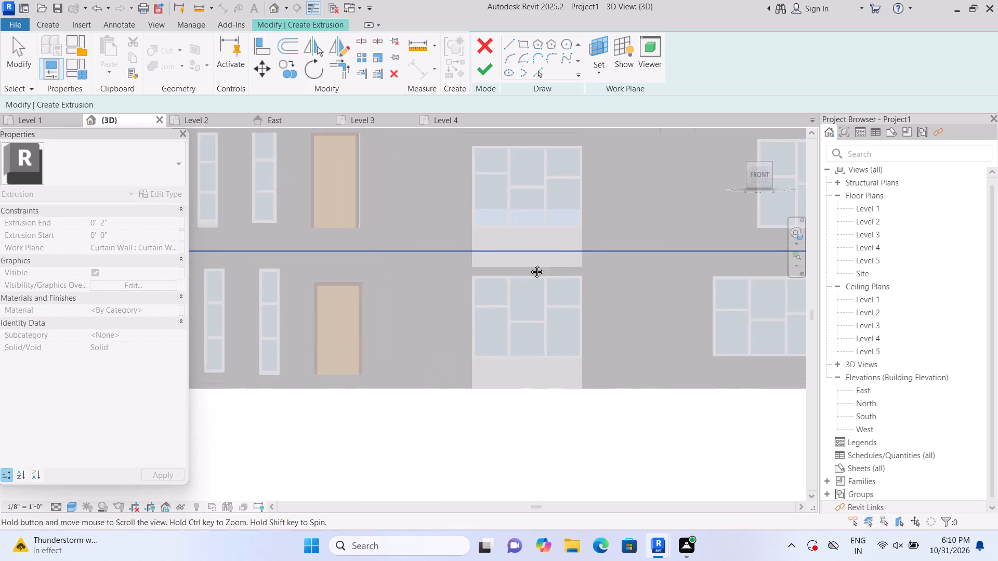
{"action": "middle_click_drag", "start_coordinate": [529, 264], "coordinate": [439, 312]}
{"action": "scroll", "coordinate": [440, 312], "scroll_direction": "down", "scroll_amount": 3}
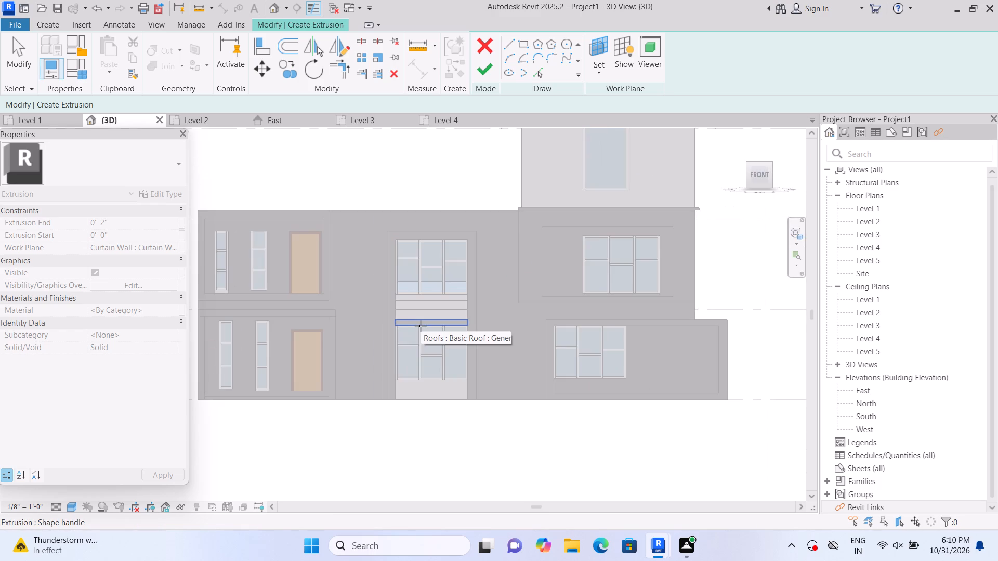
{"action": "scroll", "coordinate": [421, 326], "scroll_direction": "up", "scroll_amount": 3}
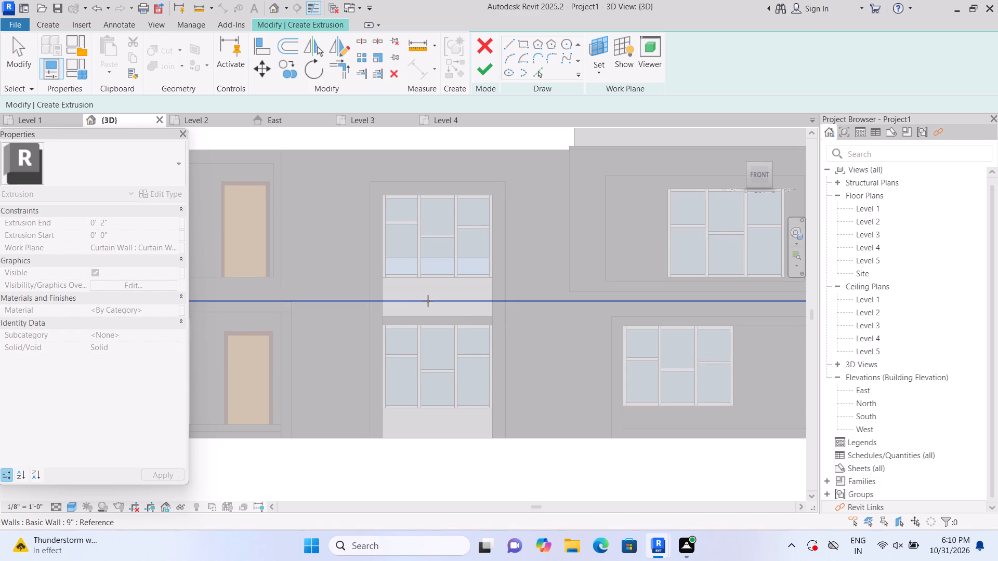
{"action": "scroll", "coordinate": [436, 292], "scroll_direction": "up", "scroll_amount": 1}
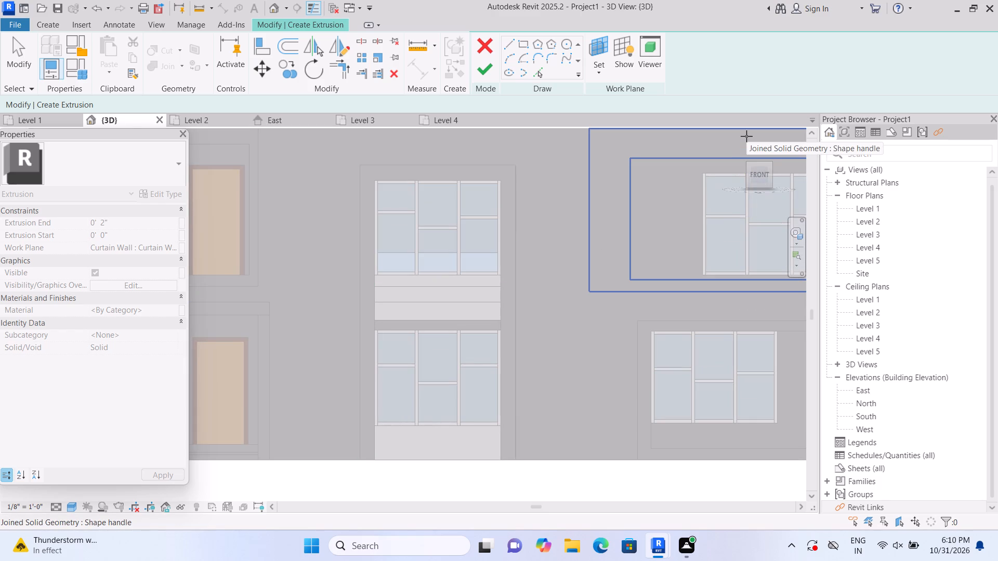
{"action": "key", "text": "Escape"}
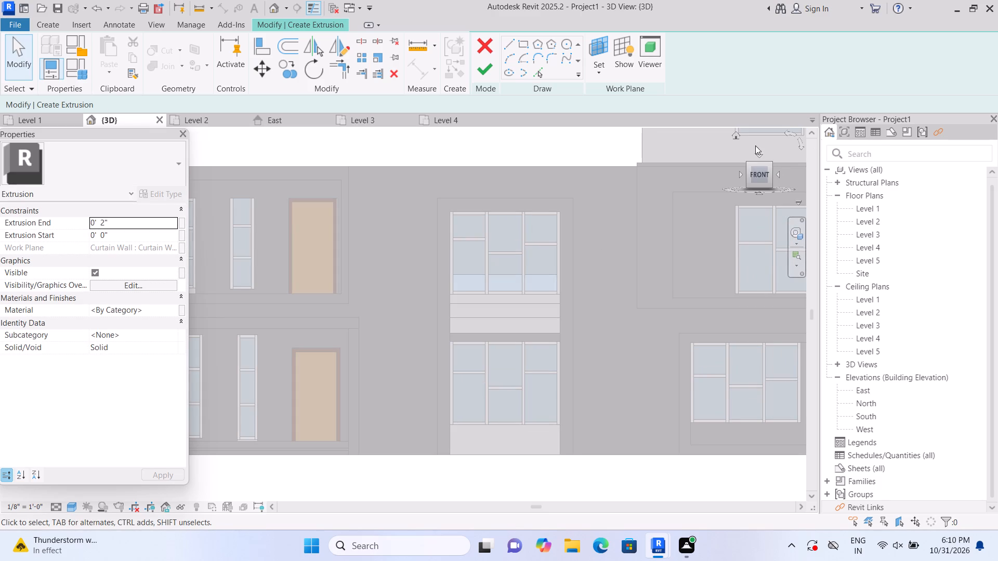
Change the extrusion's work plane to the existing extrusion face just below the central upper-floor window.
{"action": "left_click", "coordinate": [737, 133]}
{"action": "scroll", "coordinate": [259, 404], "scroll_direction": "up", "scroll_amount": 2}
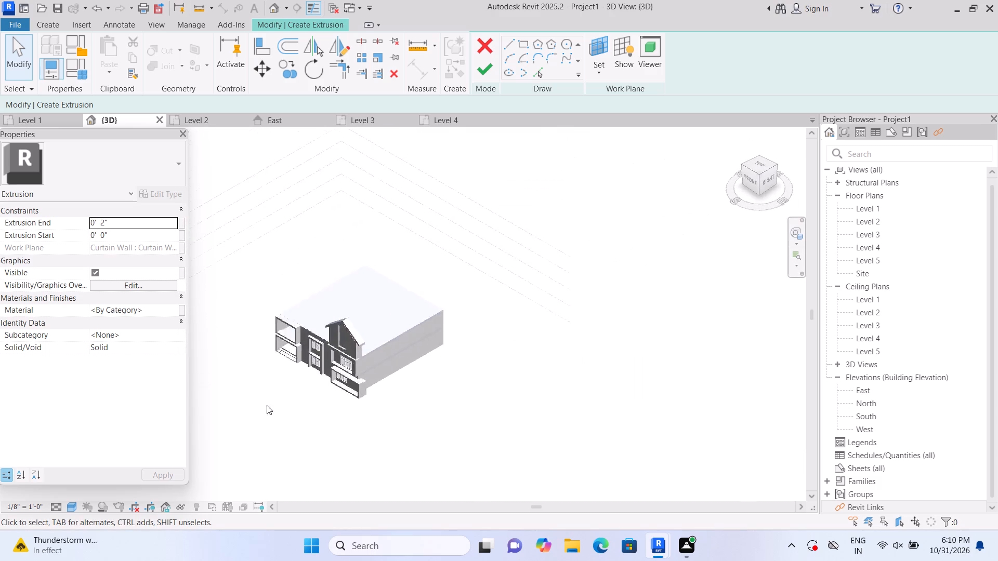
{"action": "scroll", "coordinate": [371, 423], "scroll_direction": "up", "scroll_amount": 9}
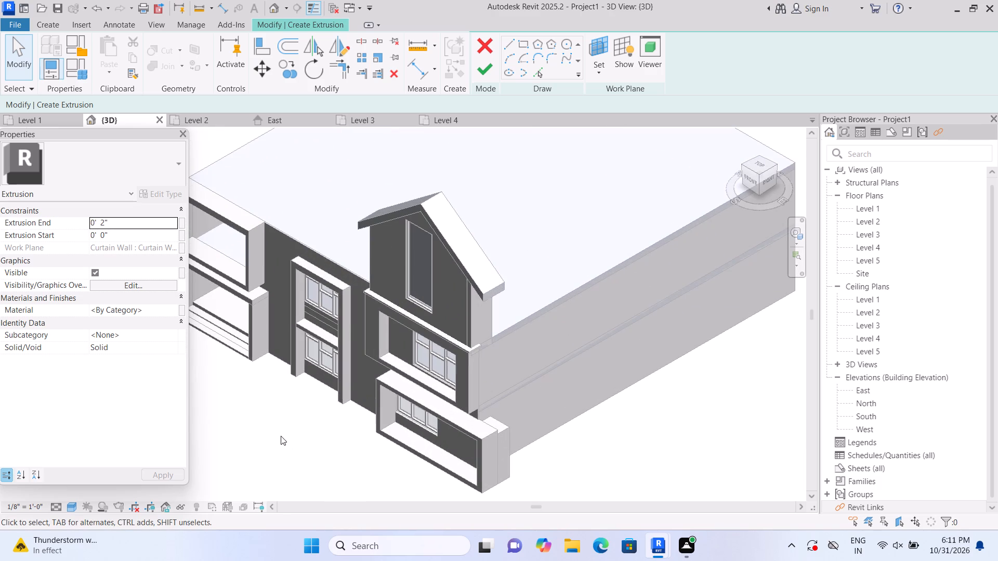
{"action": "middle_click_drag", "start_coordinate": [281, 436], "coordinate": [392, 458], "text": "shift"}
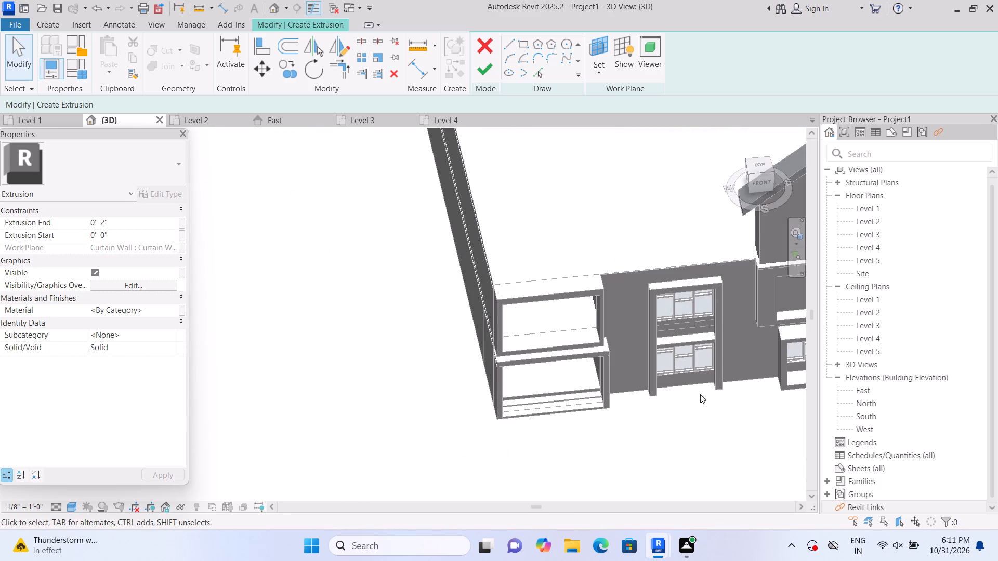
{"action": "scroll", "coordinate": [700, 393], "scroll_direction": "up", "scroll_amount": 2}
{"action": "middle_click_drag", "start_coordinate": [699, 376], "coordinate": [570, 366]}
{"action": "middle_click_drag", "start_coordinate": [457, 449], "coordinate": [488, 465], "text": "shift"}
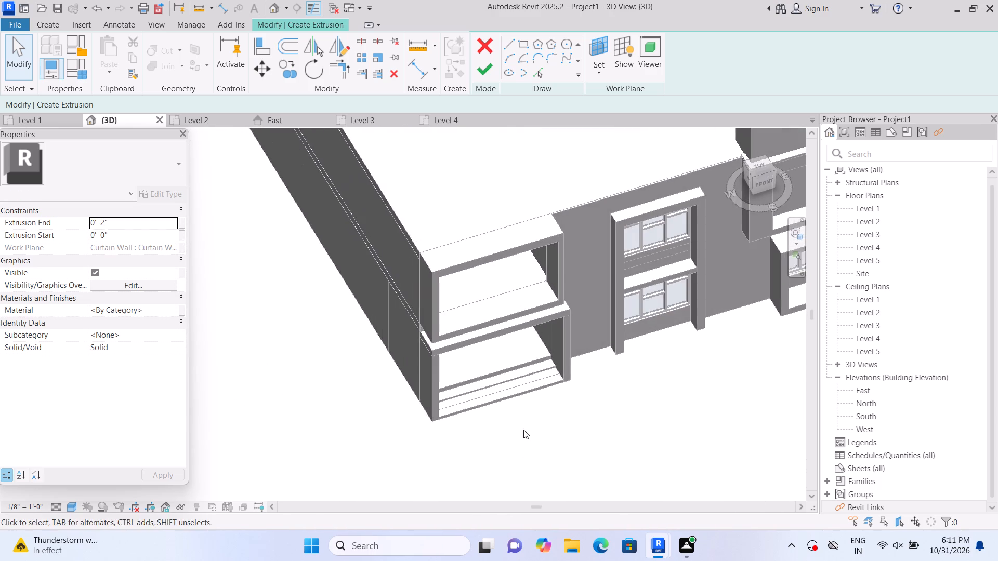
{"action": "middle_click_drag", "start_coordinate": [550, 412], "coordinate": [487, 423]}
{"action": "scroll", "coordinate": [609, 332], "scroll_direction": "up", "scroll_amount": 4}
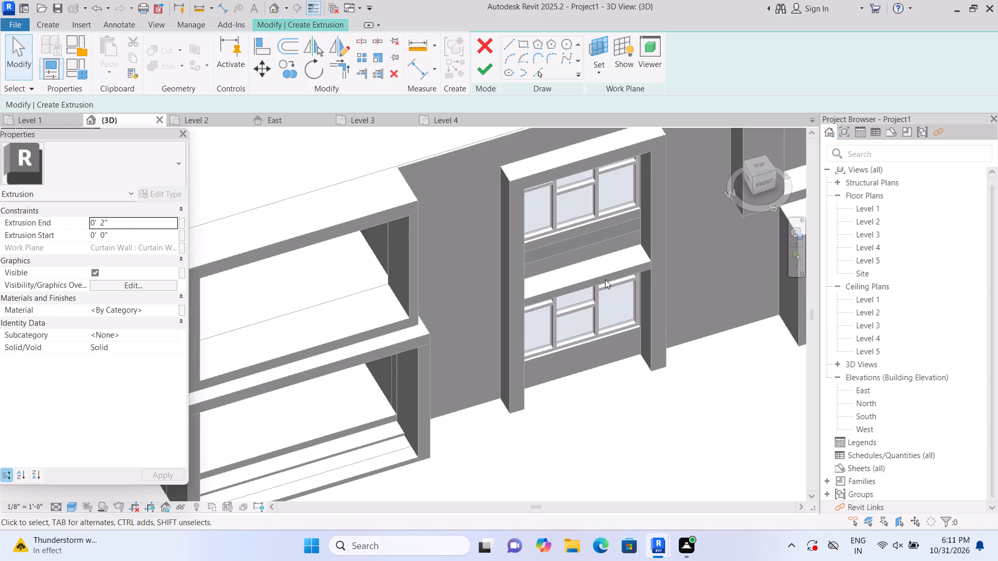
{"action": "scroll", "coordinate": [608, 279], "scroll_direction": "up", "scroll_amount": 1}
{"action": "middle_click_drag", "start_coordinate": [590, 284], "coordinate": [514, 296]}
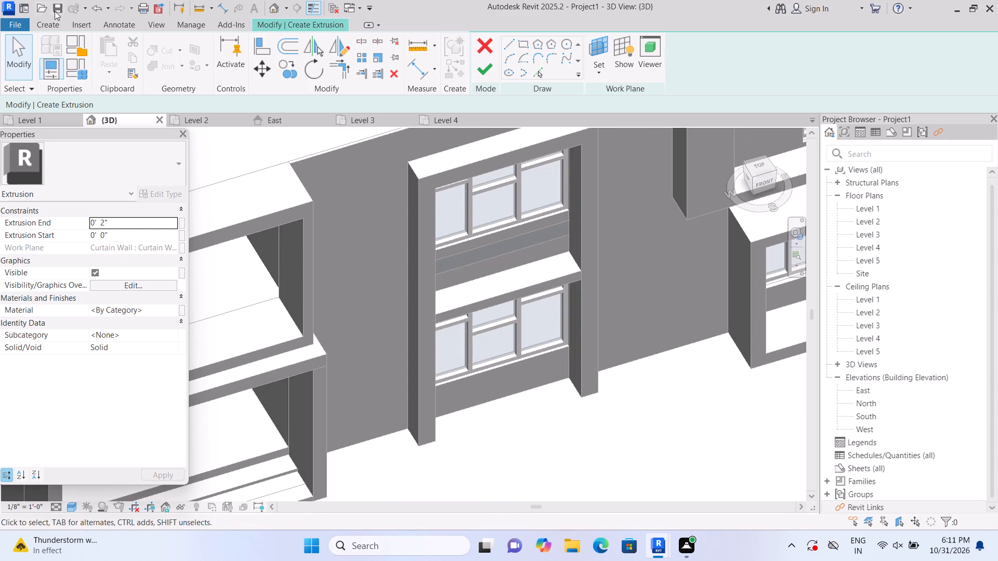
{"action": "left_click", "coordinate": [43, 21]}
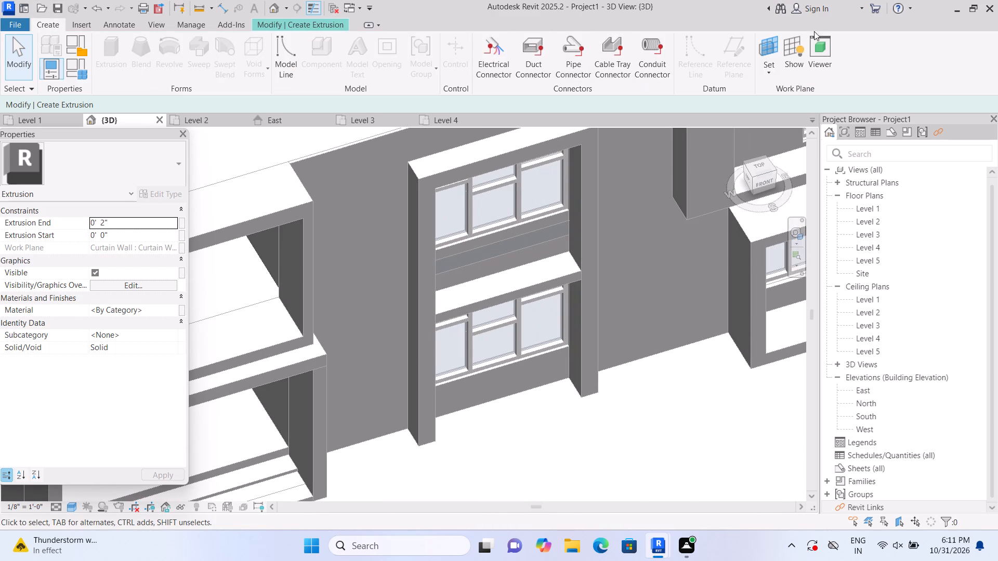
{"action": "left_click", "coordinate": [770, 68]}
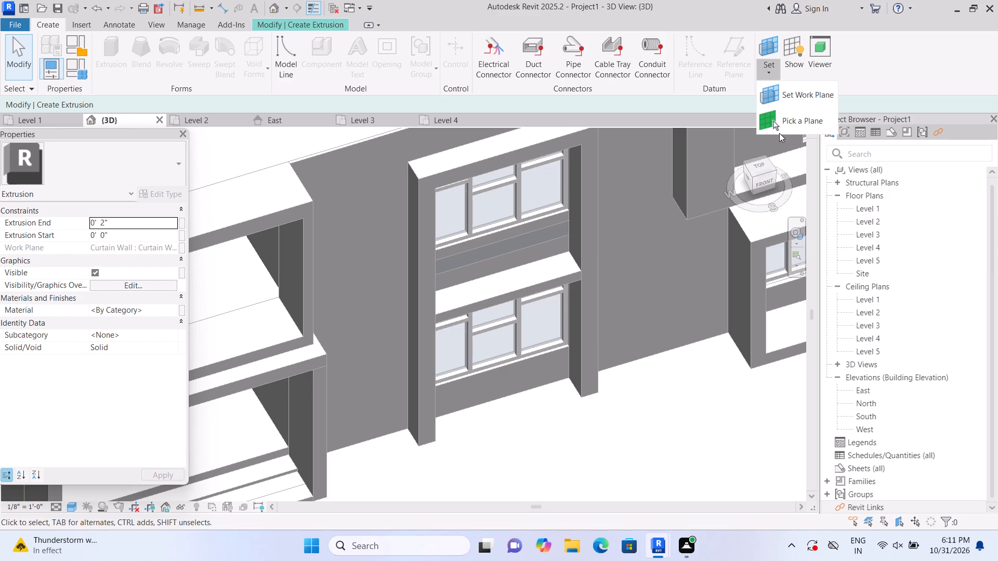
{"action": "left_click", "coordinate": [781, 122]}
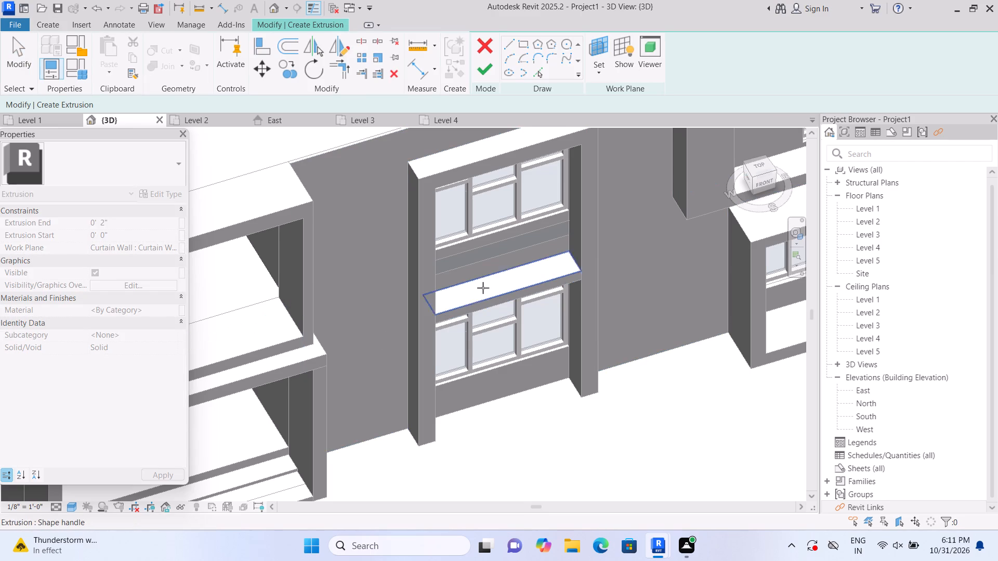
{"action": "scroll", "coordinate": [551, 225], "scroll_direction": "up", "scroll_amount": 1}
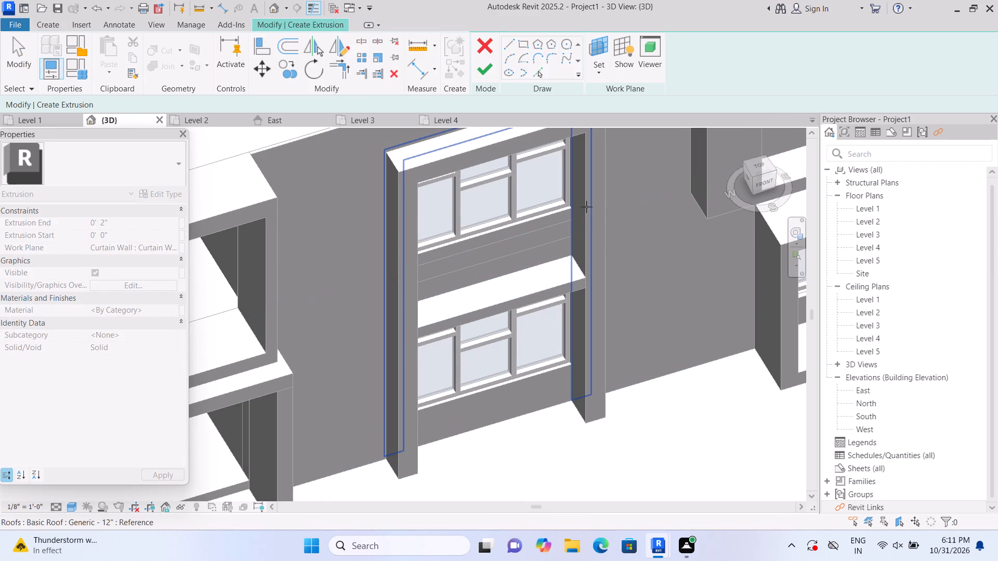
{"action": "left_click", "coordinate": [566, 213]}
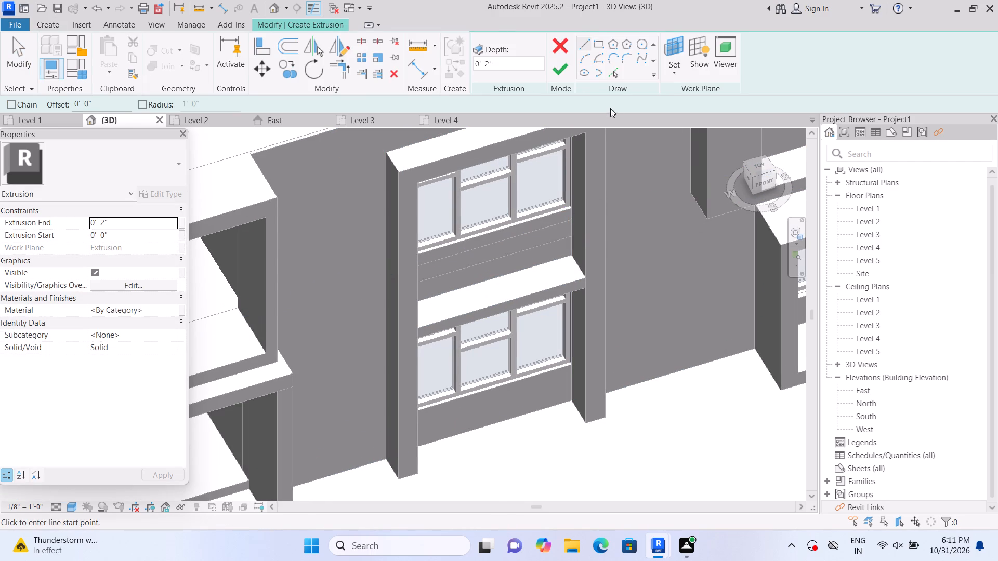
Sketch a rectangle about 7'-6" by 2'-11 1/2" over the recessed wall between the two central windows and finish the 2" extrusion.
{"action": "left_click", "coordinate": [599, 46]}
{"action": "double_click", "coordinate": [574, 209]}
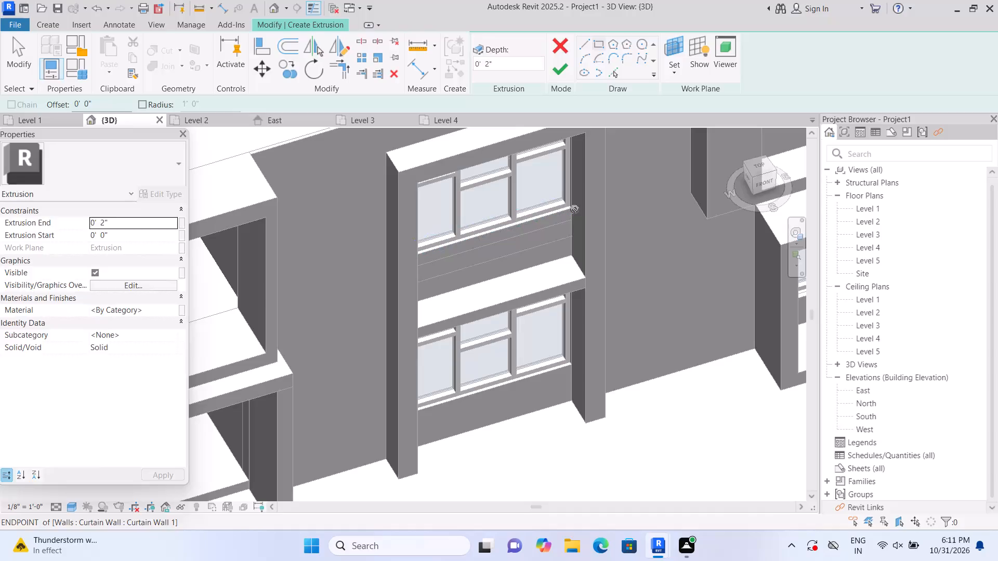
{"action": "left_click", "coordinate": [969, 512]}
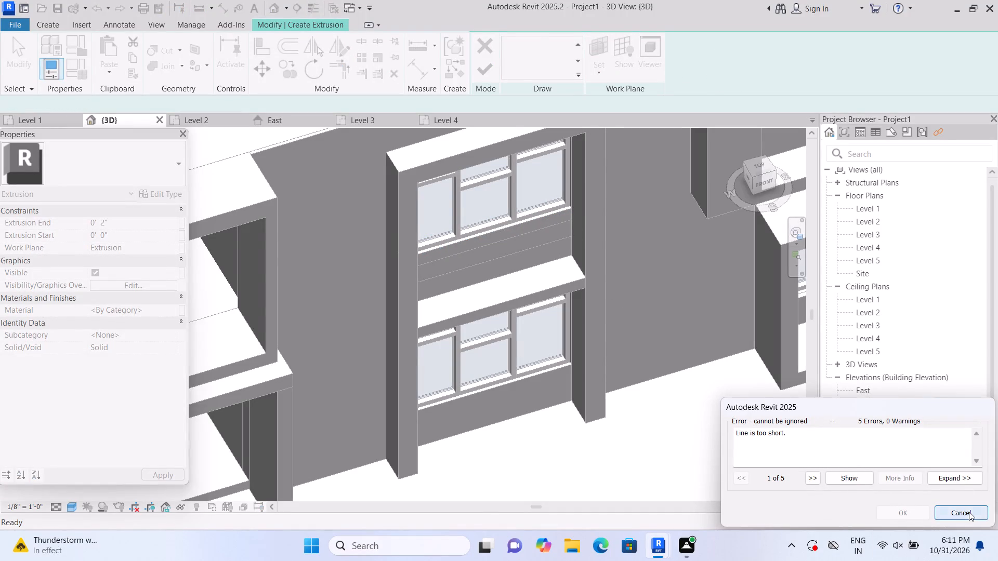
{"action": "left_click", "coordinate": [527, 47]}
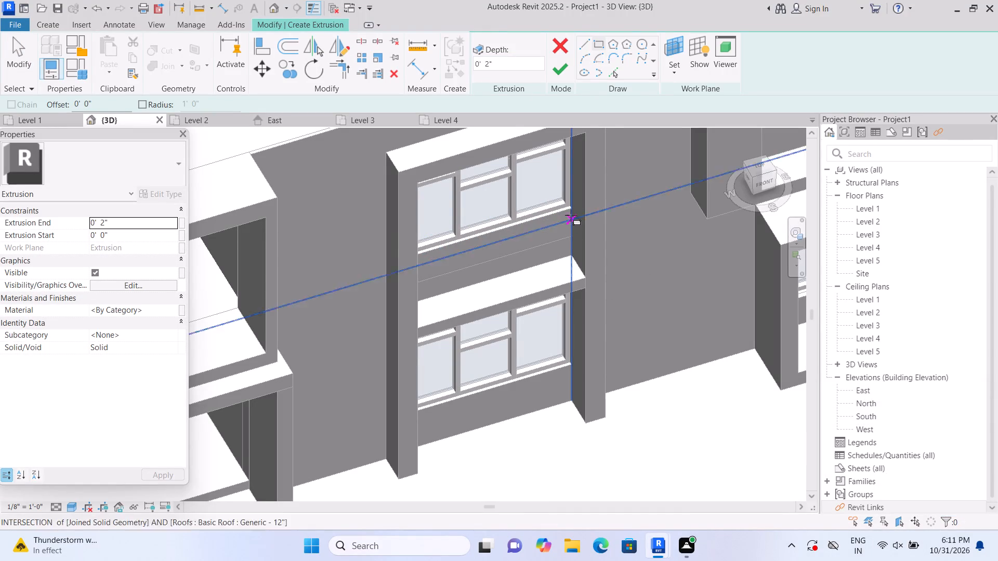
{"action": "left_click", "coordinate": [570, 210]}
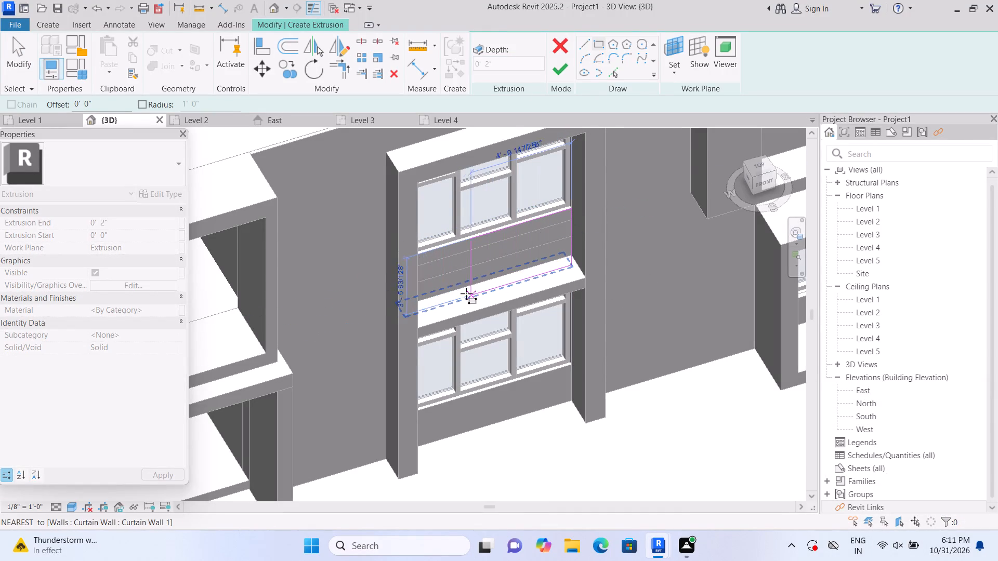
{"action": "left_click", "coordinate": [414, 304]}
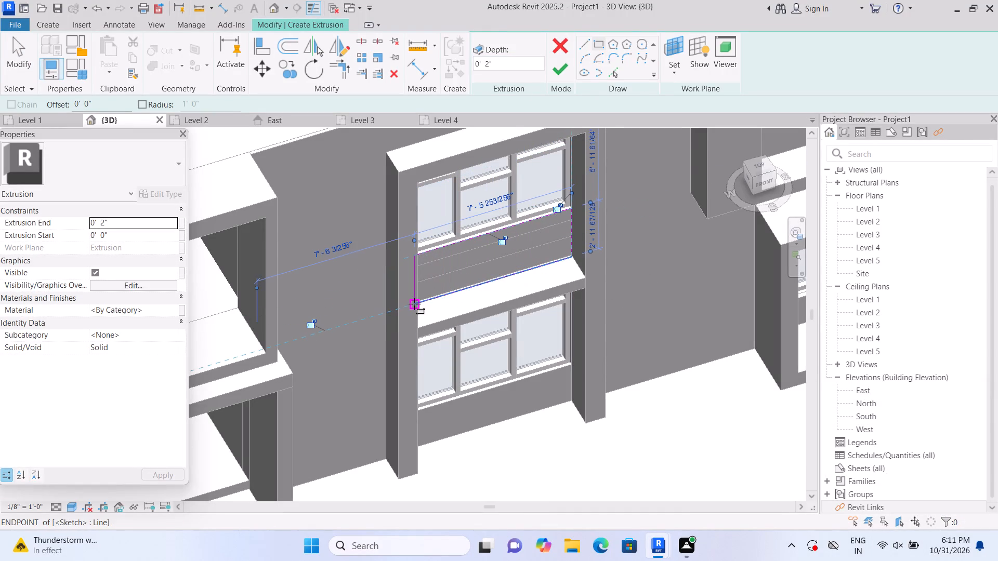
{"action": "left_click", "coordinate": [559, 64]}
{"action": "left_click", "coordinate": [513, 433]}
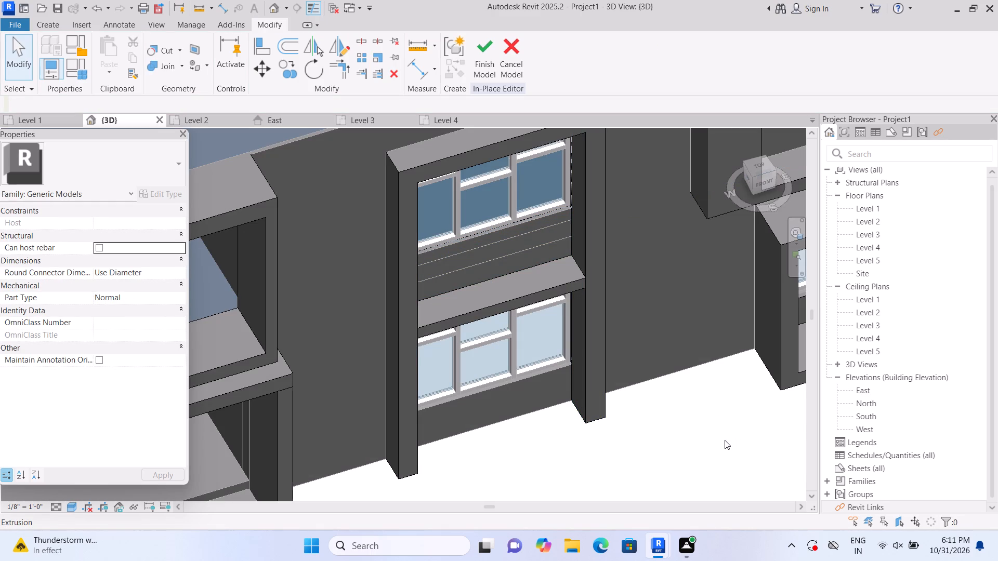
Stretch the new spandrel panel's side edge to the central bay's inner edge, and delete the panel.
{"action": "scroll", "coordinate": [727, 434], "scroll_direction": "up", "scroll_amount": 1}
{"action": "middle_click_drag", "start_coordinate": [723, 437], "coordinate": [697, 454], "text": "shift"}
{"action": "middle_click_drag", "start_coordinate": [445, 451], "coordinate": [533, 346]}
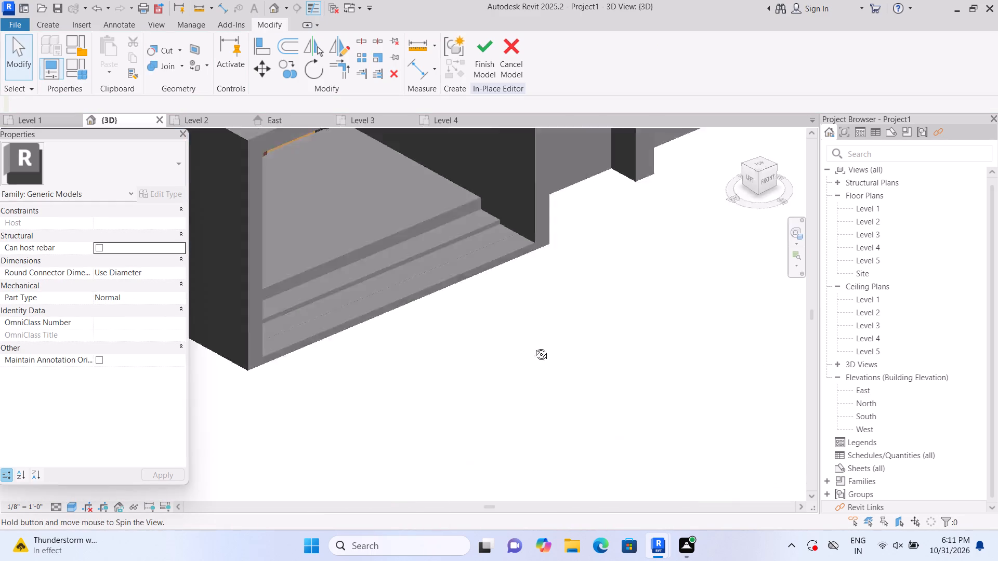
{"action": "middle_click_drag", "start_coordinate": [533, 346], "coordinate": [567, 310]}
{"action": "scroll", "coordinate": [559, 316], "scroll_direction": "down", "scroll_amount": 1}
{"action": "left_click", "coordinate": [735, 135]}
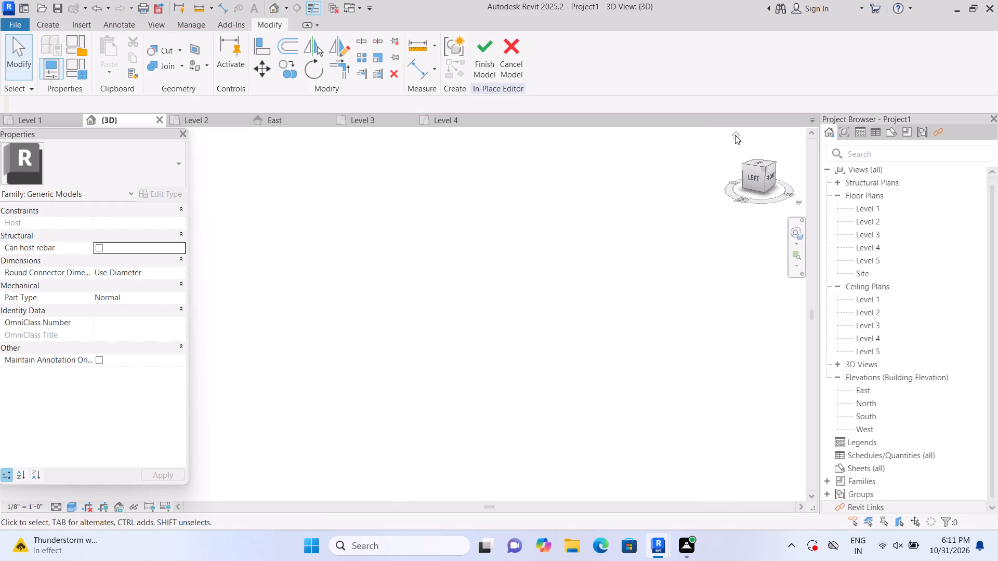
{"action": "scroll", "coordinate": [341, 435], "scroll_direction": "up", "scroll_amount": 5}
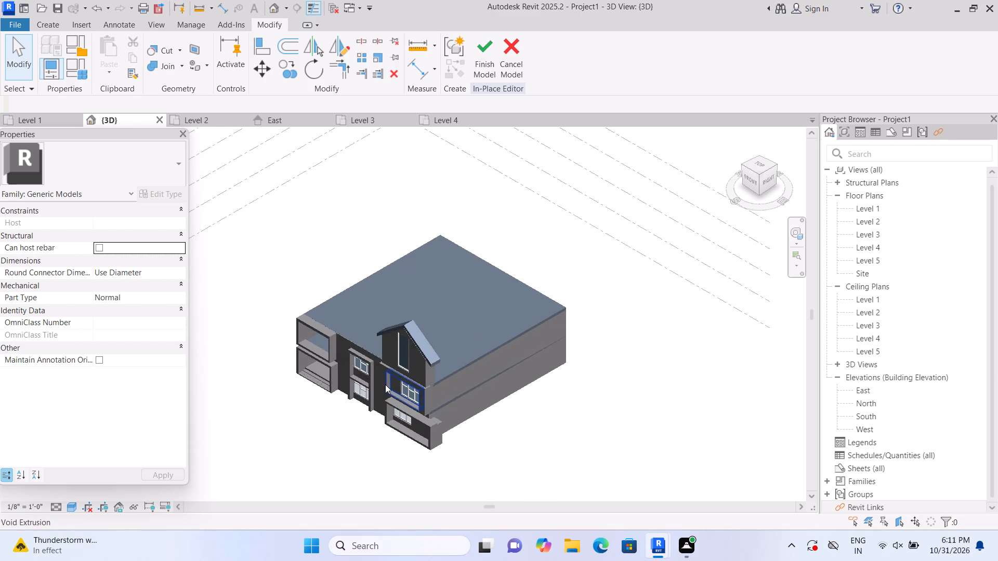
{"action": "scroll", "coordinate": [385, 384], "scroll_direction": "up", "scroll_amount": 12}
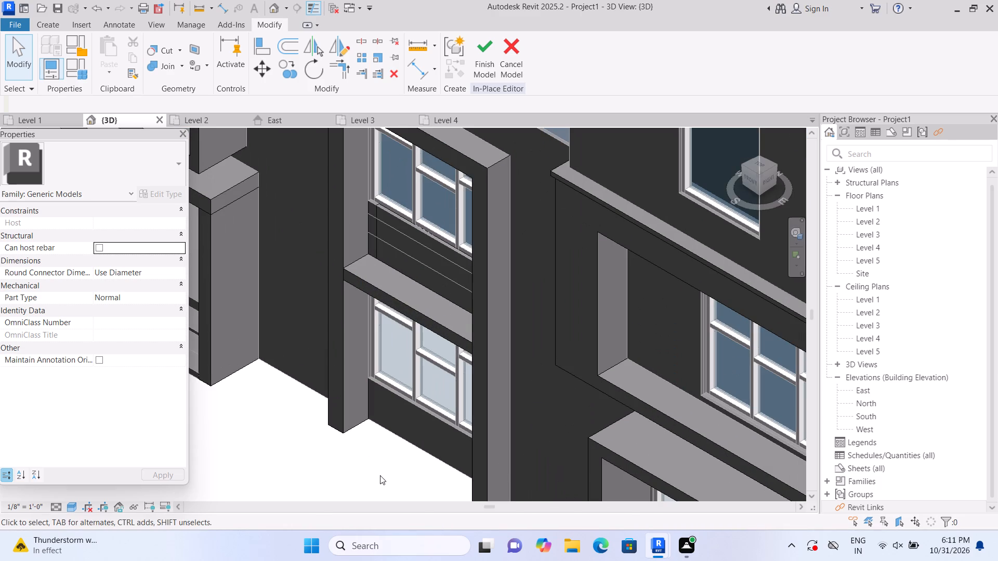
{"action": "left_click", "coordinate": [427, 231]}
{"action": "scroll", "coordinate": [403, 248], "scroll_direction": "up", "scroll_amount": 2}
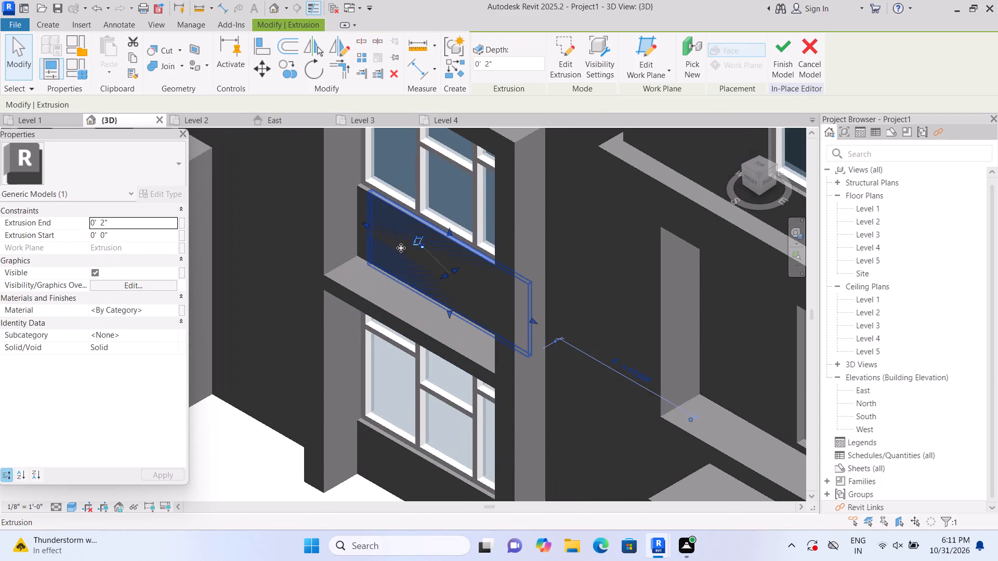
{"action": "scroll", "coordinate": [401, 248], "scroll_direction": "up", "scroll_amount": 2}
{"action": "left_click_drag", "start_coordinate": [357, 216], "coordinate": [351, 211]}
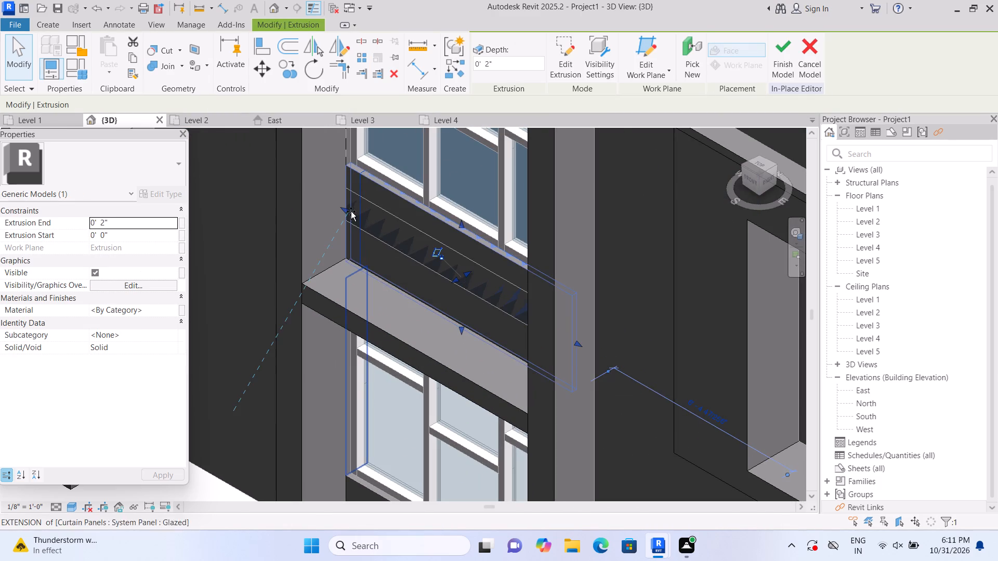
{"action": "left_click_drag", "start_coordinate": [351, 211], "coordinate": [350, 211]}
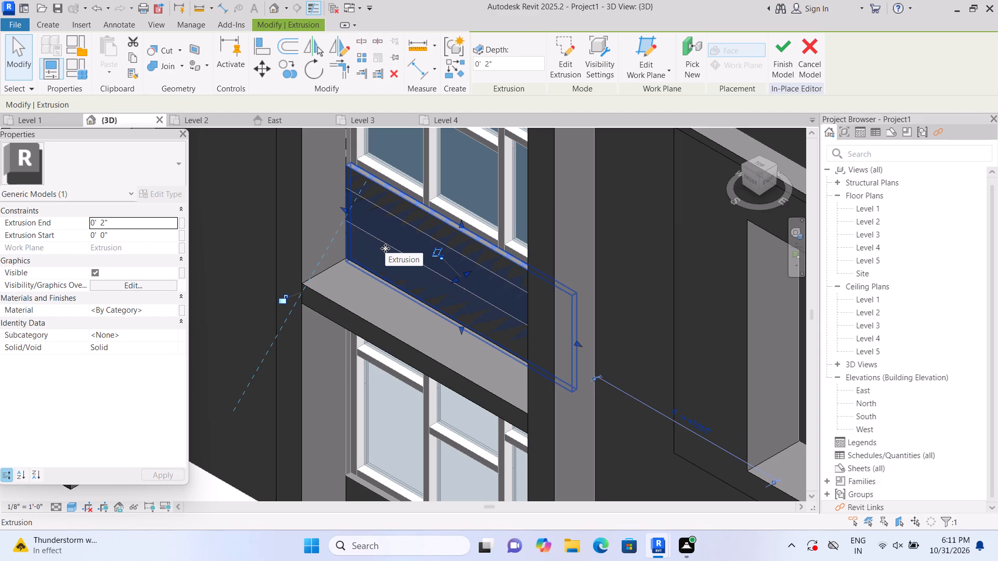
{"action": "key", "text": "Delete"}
Start a new 2" extrusion and pick the Generic - 12" roof face between the central windows as its work plane.
{"action": "scroll", "coordinate": [385, 248], "scroll_direction": "down", "scroll_amount": 4}
{"action": "scroll", "coordinate": [385, 248], "scroll_direction": "up", "scroll_amount": 1}
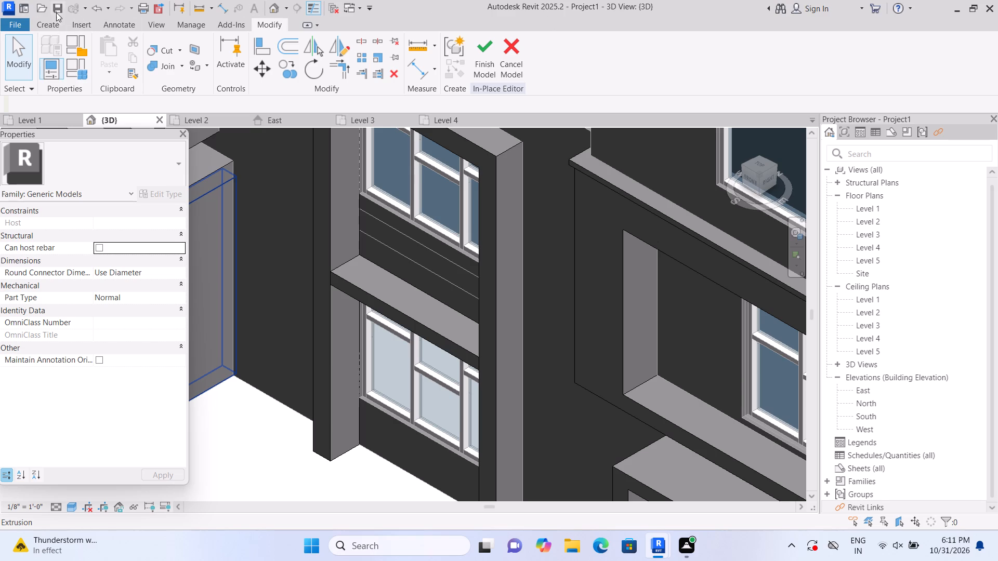
{"action": "left_click", "coordinate": [44, 26]}
{"action": "left_click", "coordinate": [103, 36]}
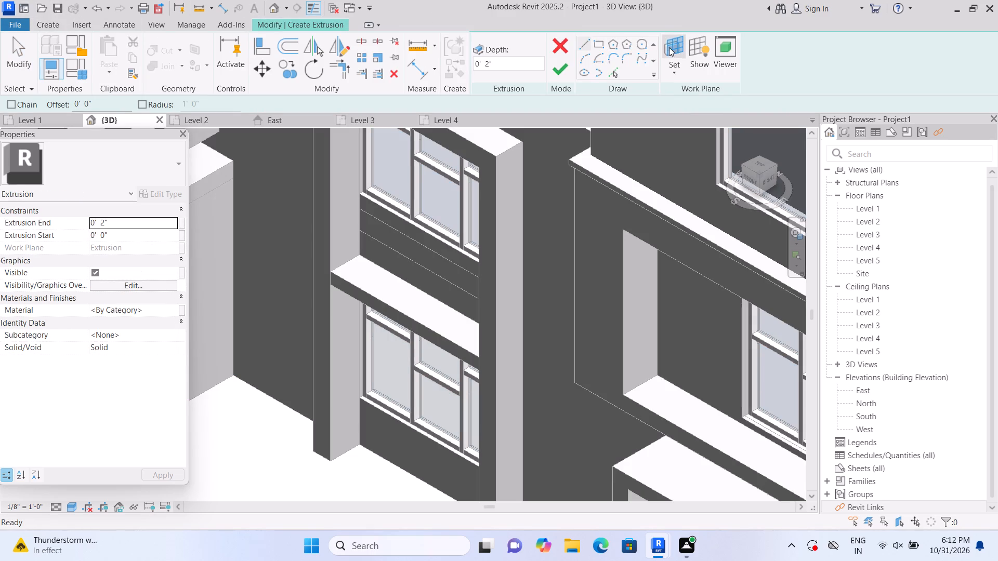
{"action": "left_click", "coordinate": [674, 63]}
{"action": "left_click", "coordinate": [678, 121]}
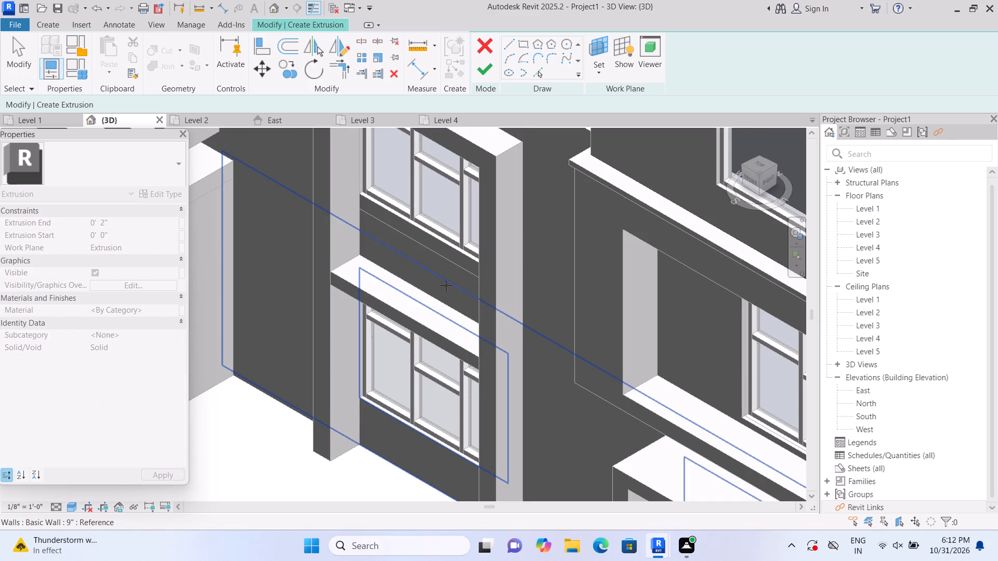
{"action": "scroll", "coordinate": [443, 274], "scroll_direction": "up", "scroll_amount": 2}
{"action": "scroll", "coordinate": [377, 228], "scroll_direction": "up", "scroll_amount": 3}
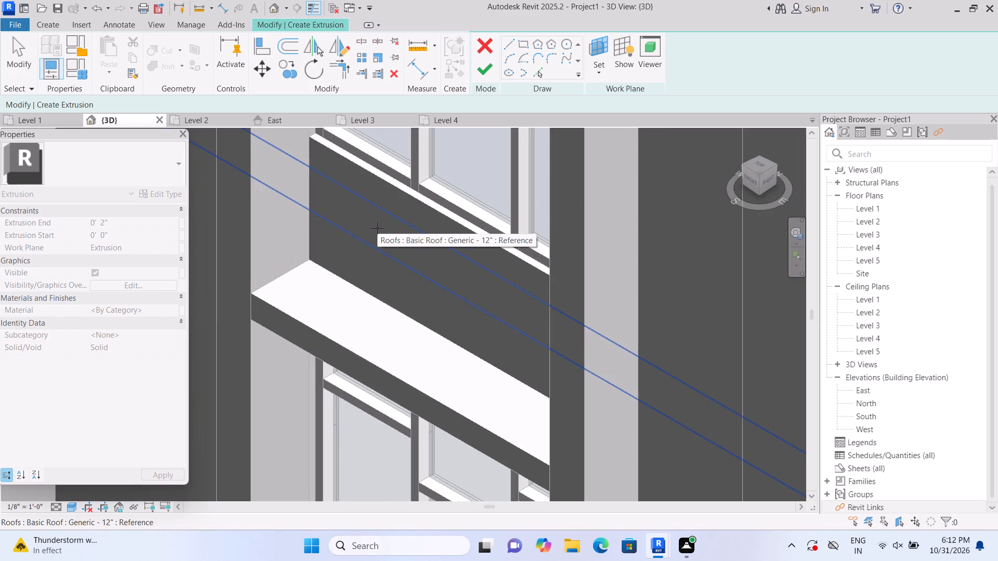
{"action": "left_click", "coordinate": [377, 228]}
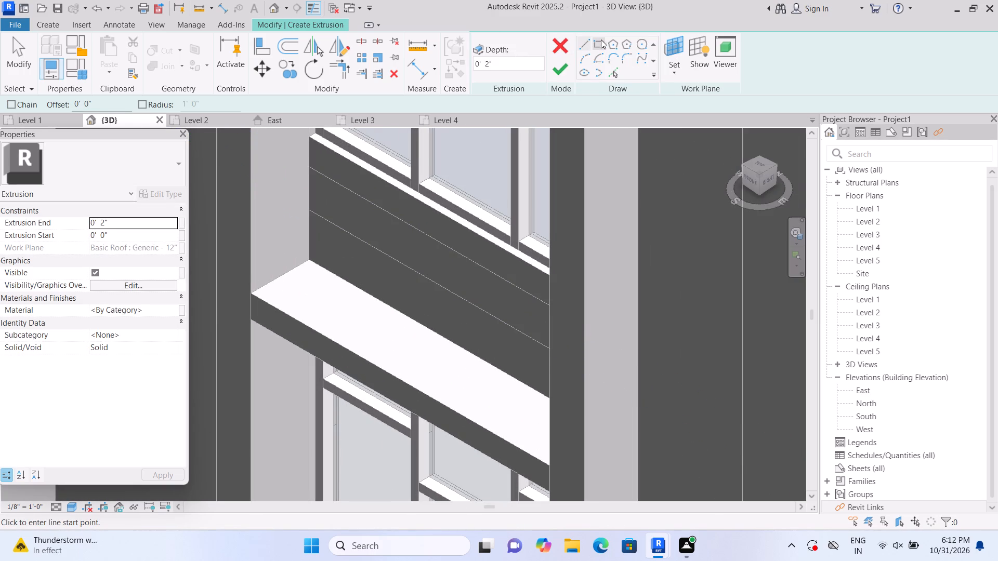
Sketch a rectangle about 2'-10" high from the upper window's bottom corner down to the ledge and finish the 2" extrusion.
{"action": "left_click", "coordinate": [602, 39]}
{"action": "scroll", "coordinate": [377, 297], "scroll_direction": "up", "scroll_amount": 1}
{"action": "scroll", "coordinate": [325, 209], "scroll_direction": "down", "scroll_amount": 1}
{"action": "scroll", "coordinate": [318, 155], "scroll_direction": "down", "scroll_amount": 1}
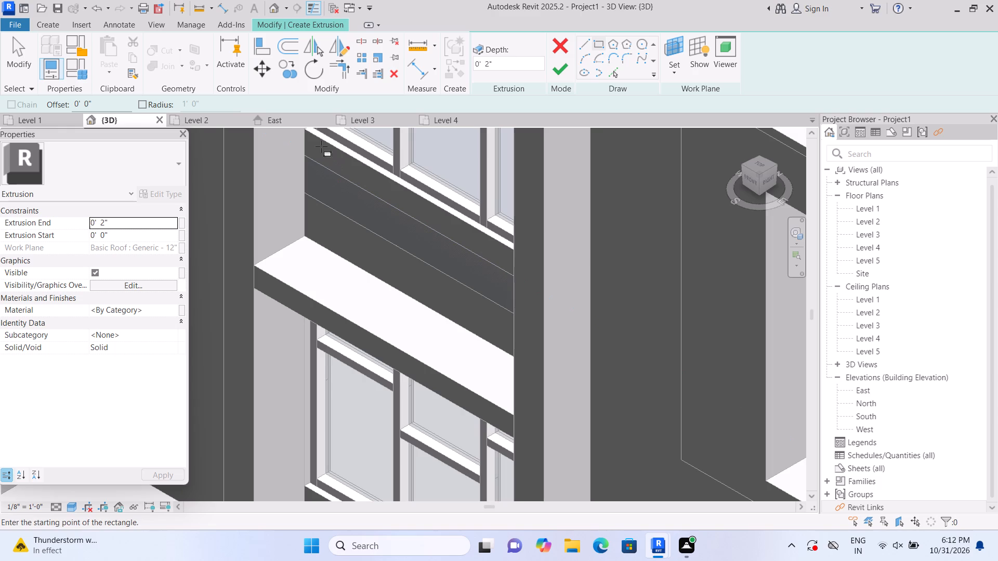
{"action": "left_click", "coordinate": [303, 130]}
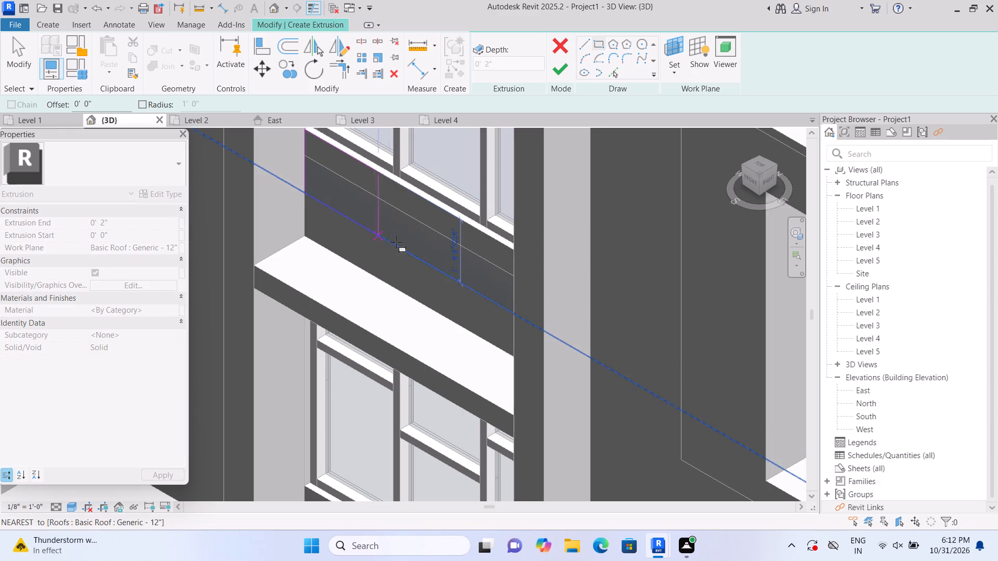
{"action": "left_click", "coordinate": [489, 342]}
{"action": "left_click", "coordinate": [563, 70]}
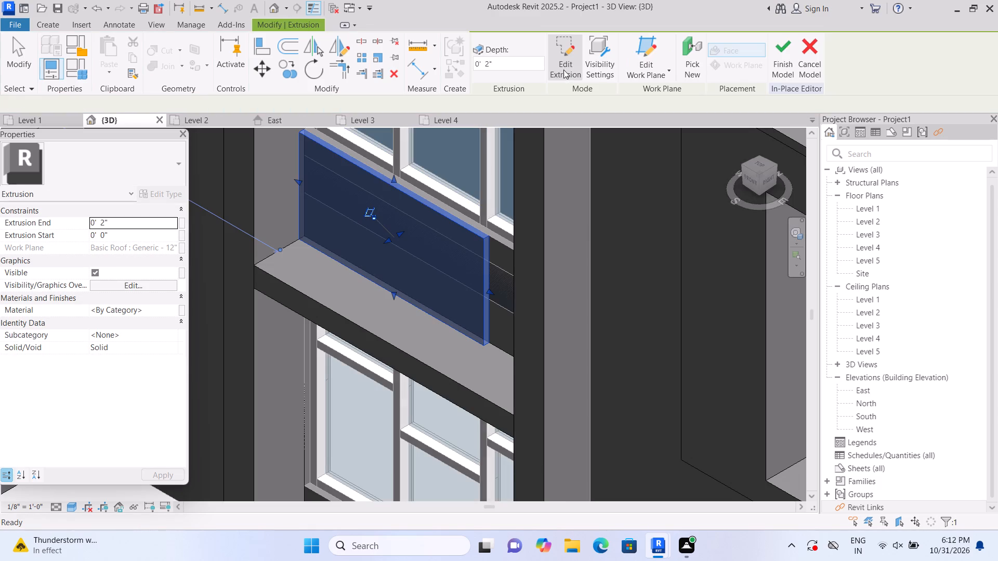
{"action": "key", "text": "Escape"}
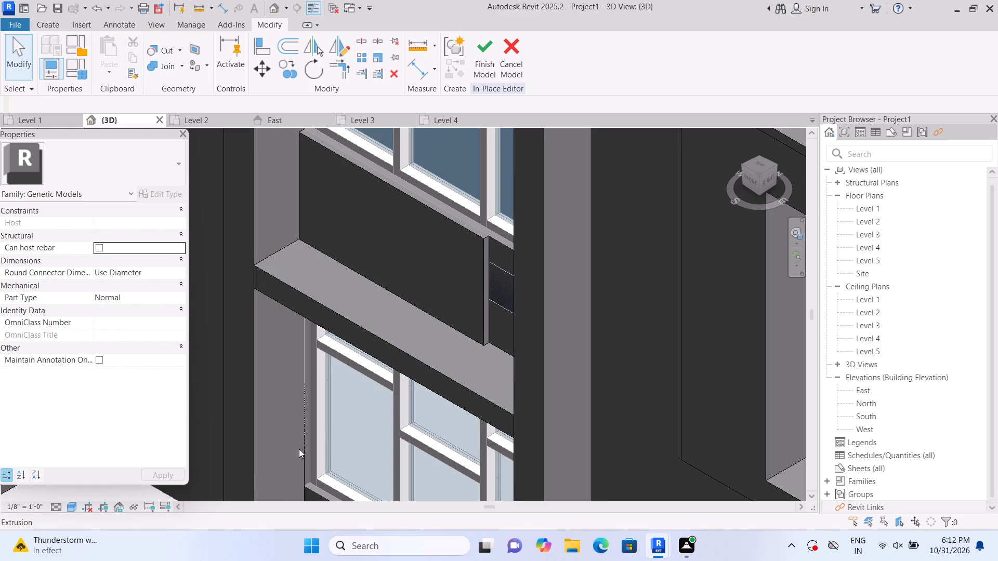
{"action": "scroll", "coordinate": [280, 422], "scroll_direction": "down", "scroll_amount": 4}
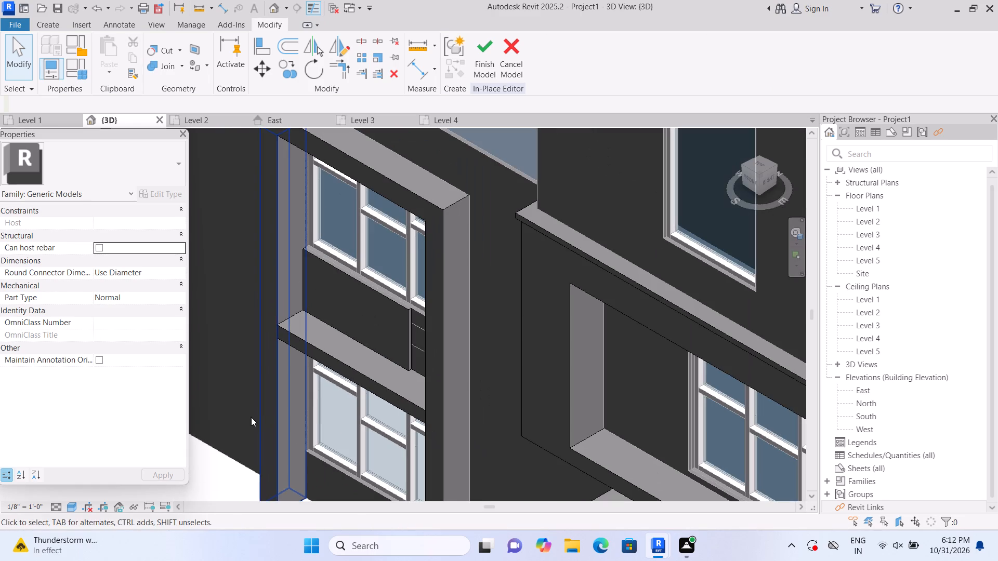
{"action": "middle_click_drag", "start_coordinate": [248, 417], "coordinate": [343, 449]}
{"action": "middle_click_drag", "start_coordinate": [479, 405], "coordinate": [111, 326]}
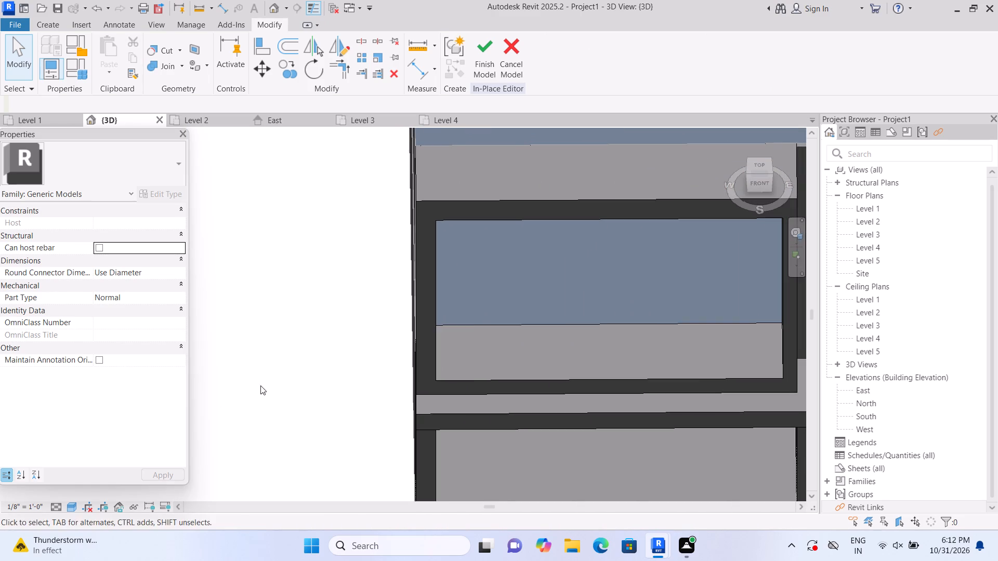
Stretch the new 2" spandrel panel between the central windows to the bay's east inner edge so it fills the recess width.
{"action": "middle_click_drag", "start_coordinate": [265, 386], "coordinate": [339, 403]}
{"action": "middle_click_drag", "start_coordinate": [430, 349], "coordinate": [86, 257]}
{"action": "scroll", "coordinate": [246, 292], "scroll_direction": "down", "scroll_amount": 3}
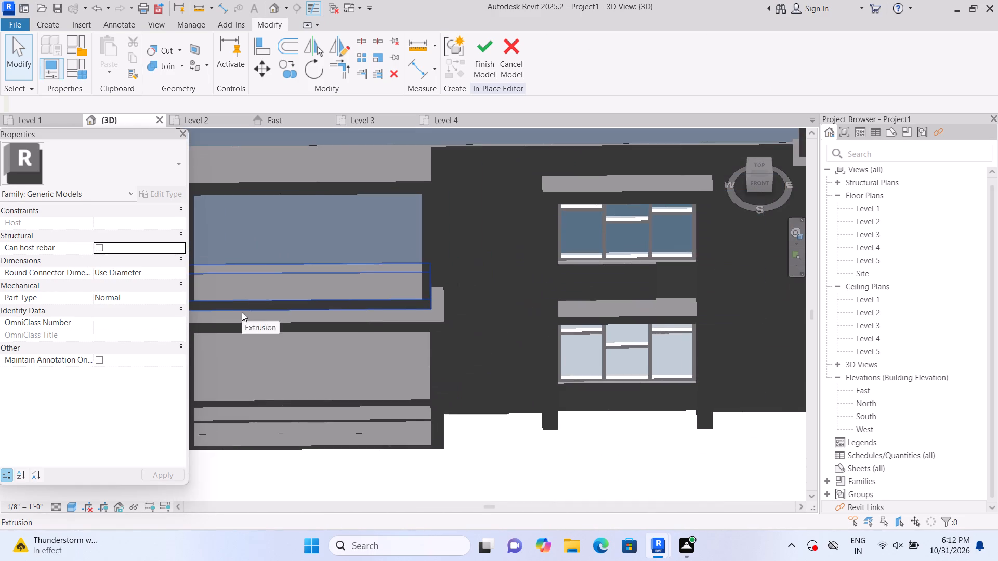
{"action": "middle_click_drag", "start_coordinate": [249, 347], "coordinate": [282, 360], "text": "shift"}
{"action": "scroll", "coordinate": [321, 319], "scroll_direction": "down", "scroll_amount": 1}
{"action": "middle_click_drag", "start_coordinate": [429, 270], "coordinate": [322, 314]}
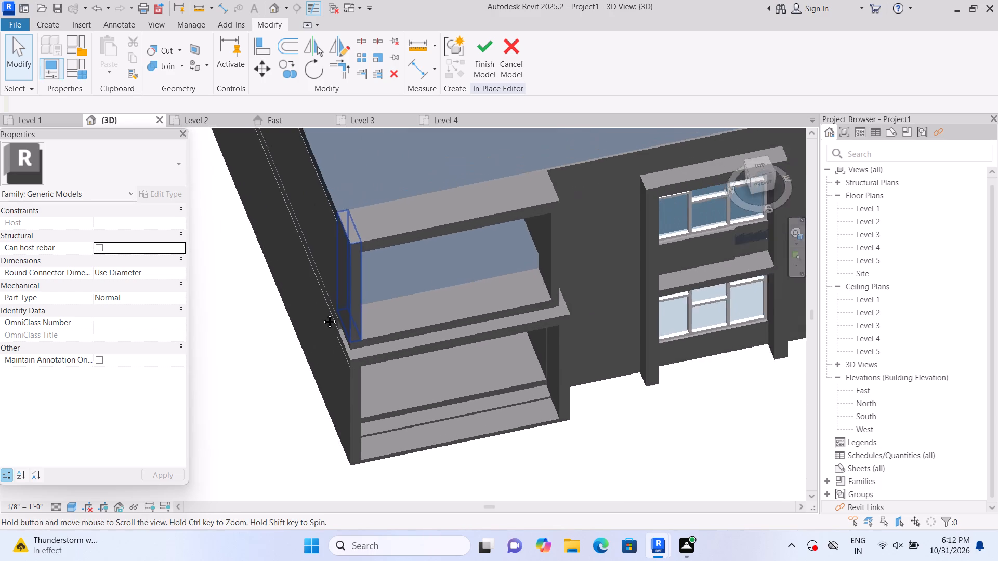
{"action": "middle_click_drag", "start_coordinate": [322, 314], "coordinate": [199, 358]}
{"action": "scroll", "coordinate": [507, 322], "scroll_direction": "up", "scroll_amount": 1}
{"action": "scroll", "coordinate": [591, 313], "scroll_direction": "up", "scroll_amount": 6}
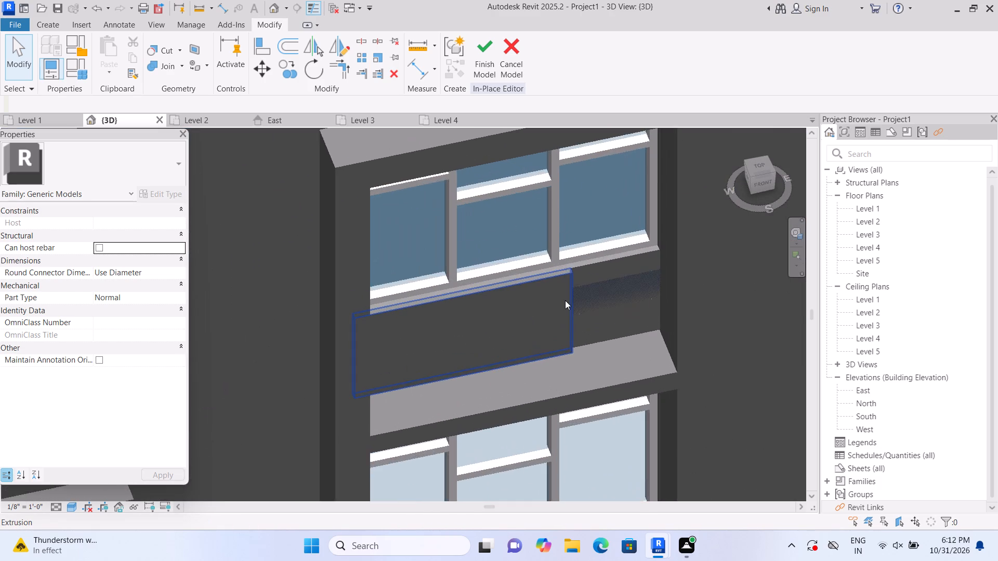
{"action": "scroll", "coordinate": [562, 298], "scroll_direction": "up", "scroll_amount": 2}
{"action": "left_click", "coordinate": [559, 298]}
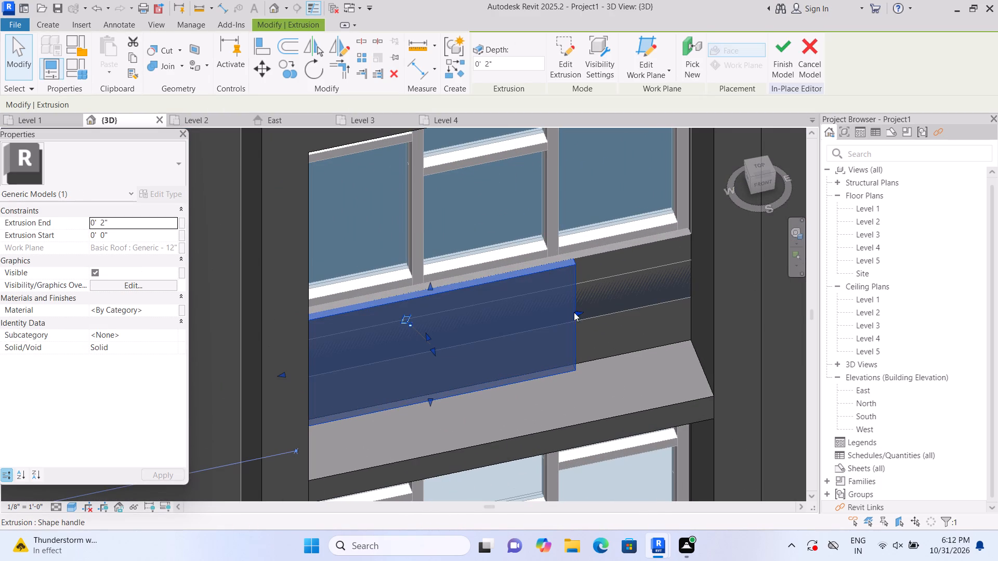
{"action": "left_click_drag", "start_coordinate": [574, 312], "coordinate": [694, 286]}
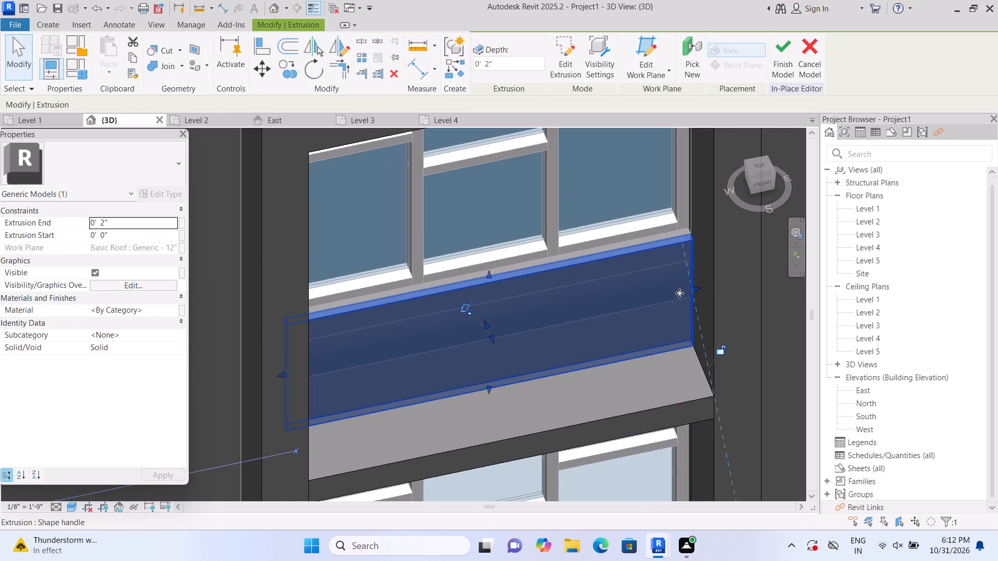
{"action": "key", "text": "Escape"}
Examine the central bay from the front and at an angle, focusing on the wall below the lower window.
{"action": "scroll", "coordinate": [658, 308], "scroll_direction": "down", "scroll_amount": 4}
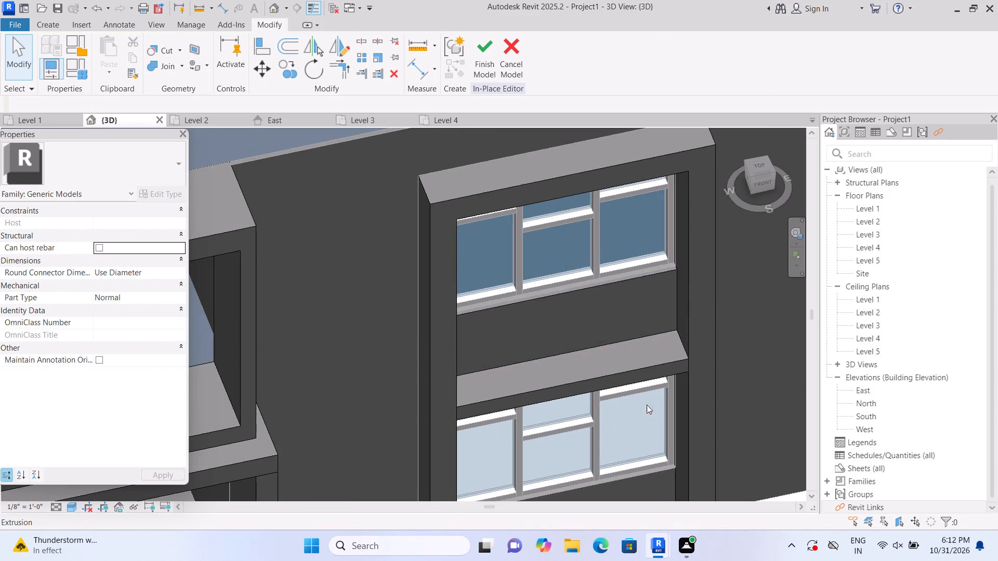
{"action": "middle_click_drag", "start_coordinate": [640, 426], "coordinate": [563, 258]}
{"action": "scroll", "coordinate": [555, 349], "scroll_direction": "down", "scroll_amount": 3}
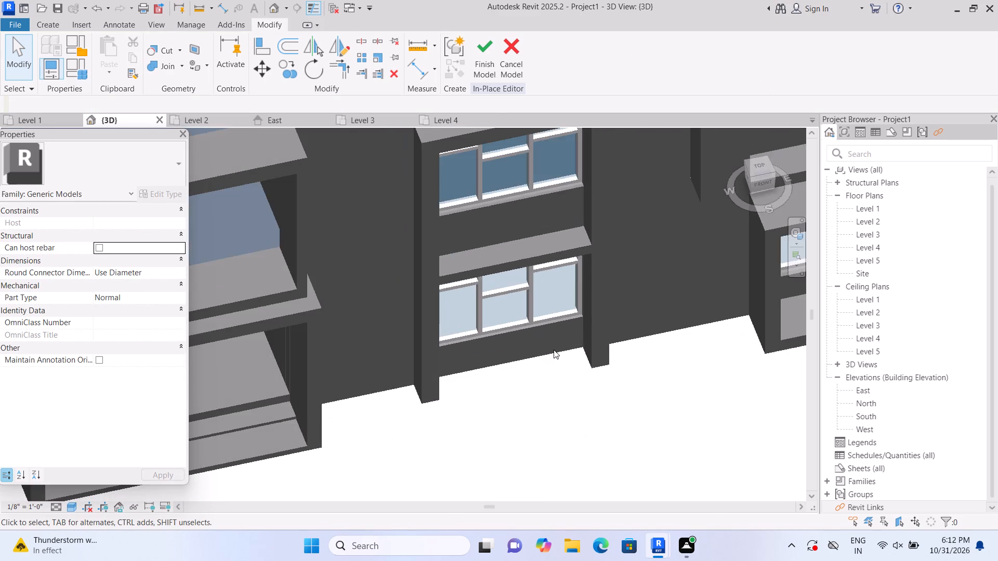
{"action": "scroll", "coordinate": [553, 351], "scroll_direction": "down", "scroll_amount": 3}
{"action": "left_click", "coordinate": [758, 180]}
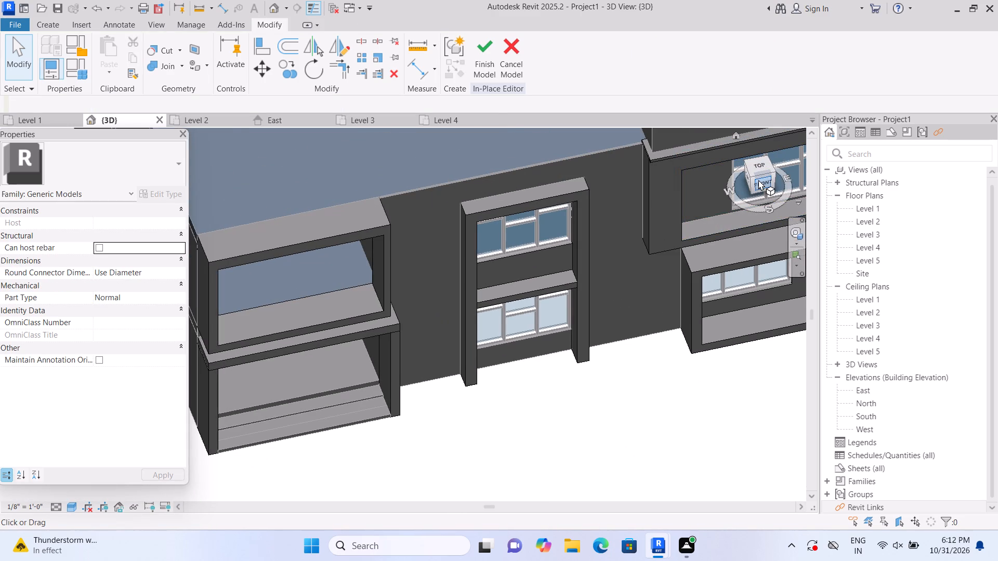
{"action": "scroll", "coordinate": [464, 342], "scroll_direction": "up", "scroll_amount": 7}
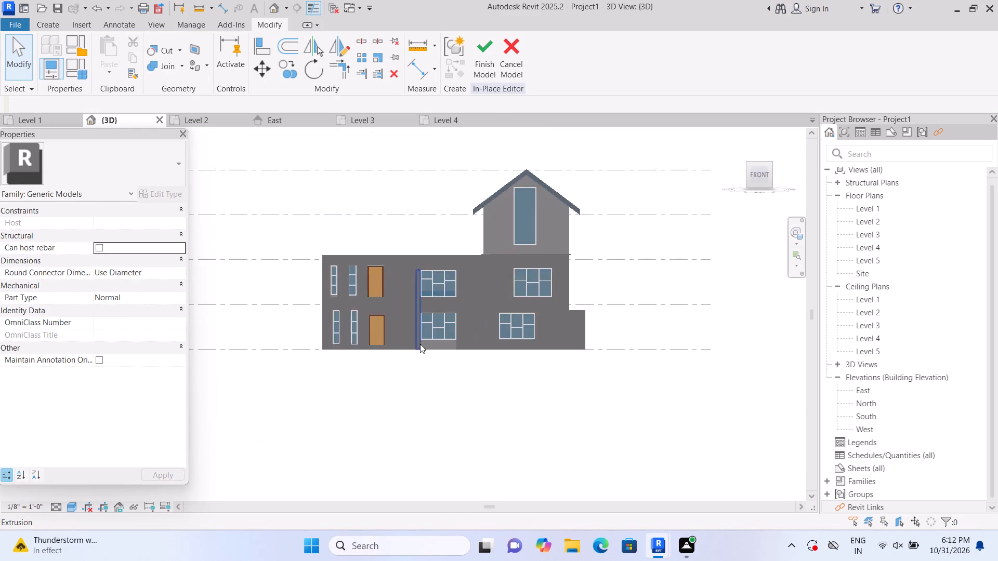
{"action": "scroll", "coordinate": [420, 344], "scroll_direction": "up", "scroll_amount": 9}
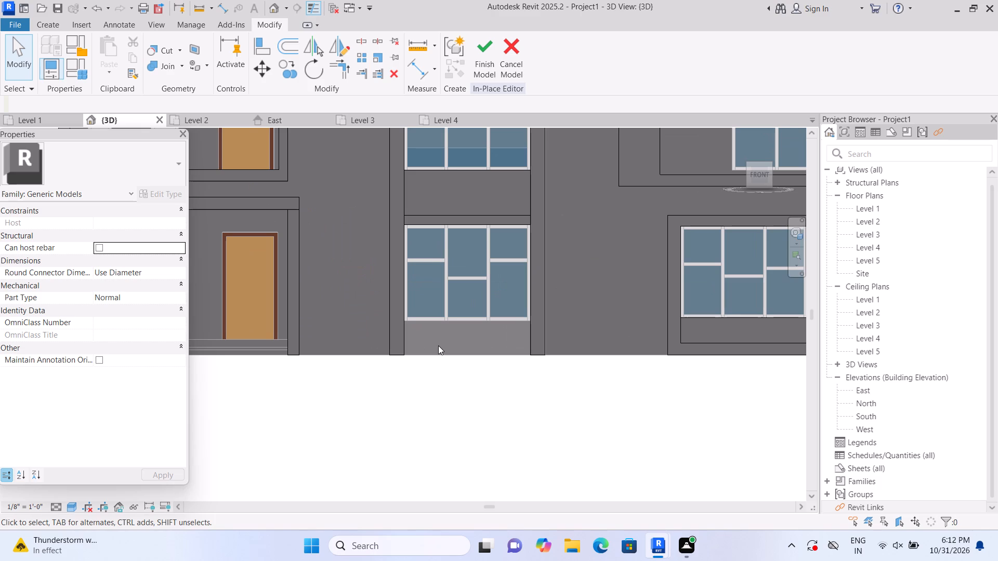
{"action": "double_click", "coordinate": [734, 135]}
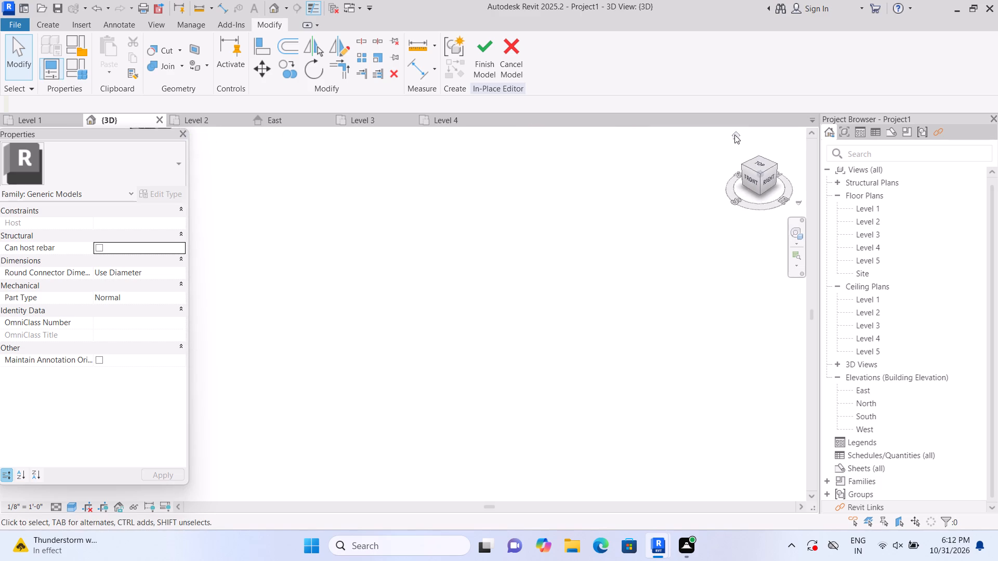
{"action": "scroll", "coordinate": [354, 450], "scroll_direction": "up", "scroll_amount": 10}
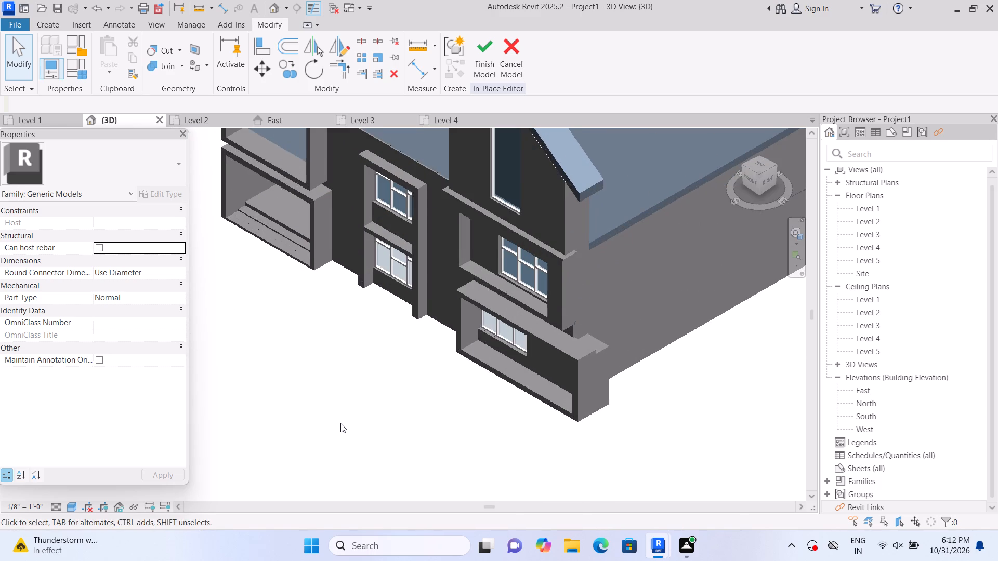
{"action": "scroll", "coordinate": [352, 339], "scroll_direction": "up", "scroll_amount": 5}
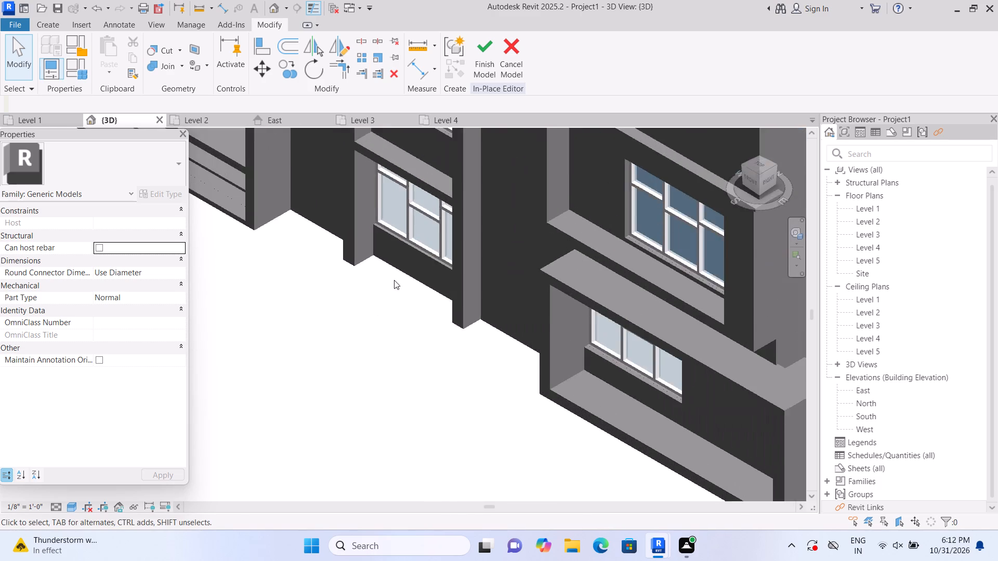
{"action": "scroll", "coordinate": [394, 280], "scroll_direction": "up", "scroll_amount": 2}
{"action": "middle_click_drag", "start_coordinate": [415, 251], "coordinate": [401, 299]}
{"action": "scroll", "coordinate": [414, 320], "scroll_direction": "up", "scroll_amount": 8}
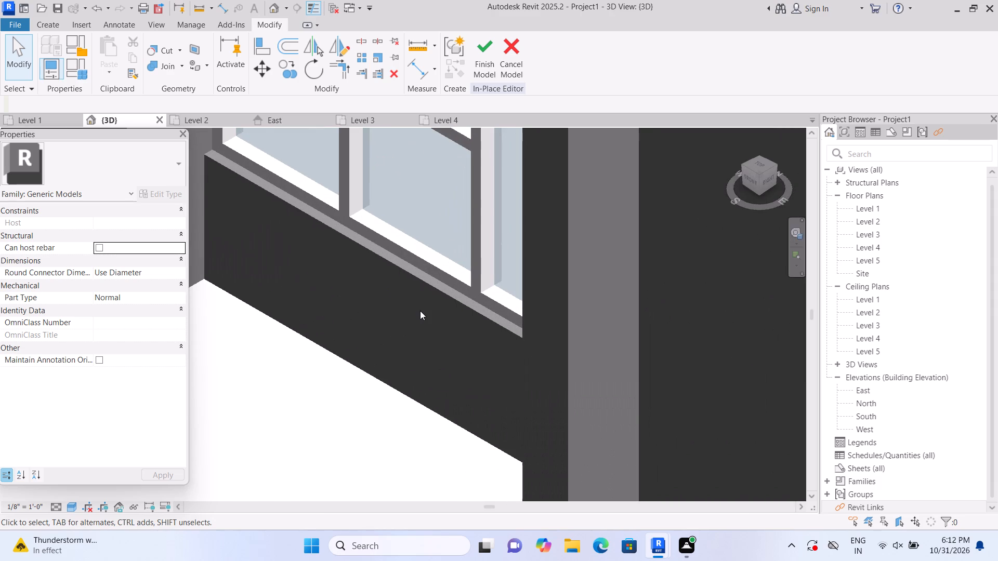
{"action": "scroll", "coordinate": [420, 311], "scroll_direction": "down", "scroll_amount": 13}
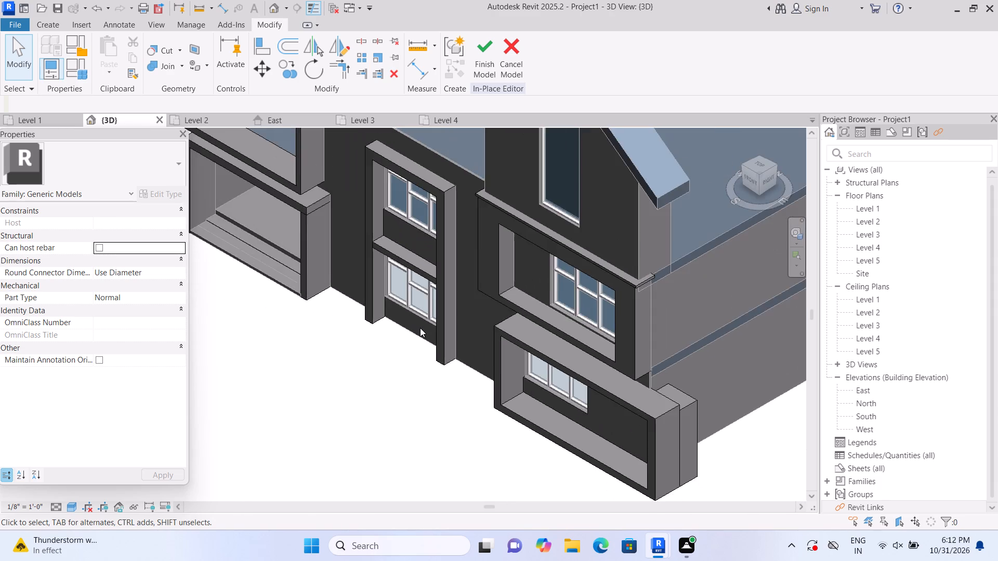
{"action": "scroll", "coordinate": [420, 328], "scroll_direction": "up", "scroll_amount": 2}
{"action": "scroll", "coordinate": [419, 330], "scroll_direction": "down", "scroll_amount": 2}
{"action": "scroll", "coordinate": [403, 351], "scroll_direction": "up", "scroll_amount": 2}
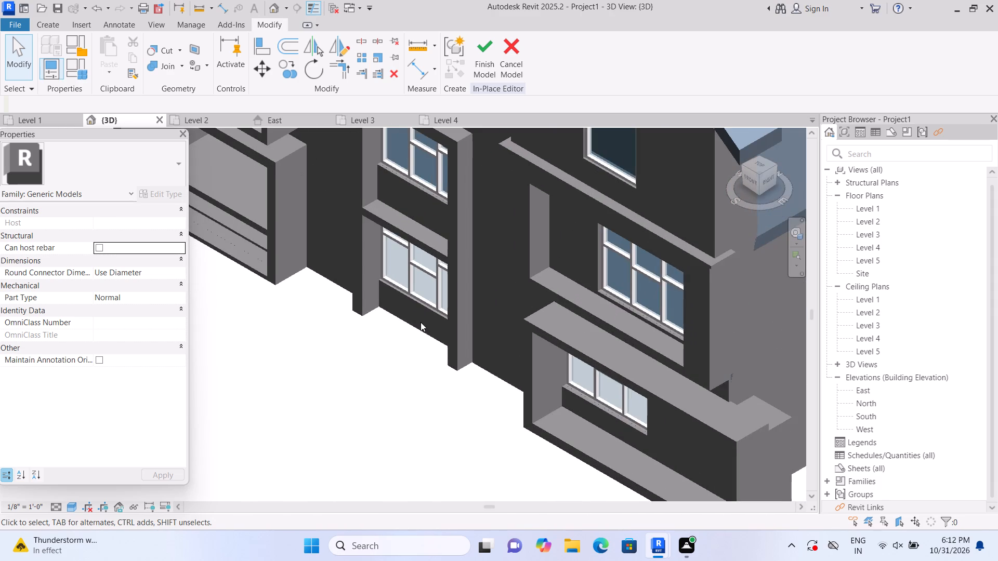
Finish the in-place model containing the new spandrel panel.
{"action": "left_click", "coordinate": [479, 64]}
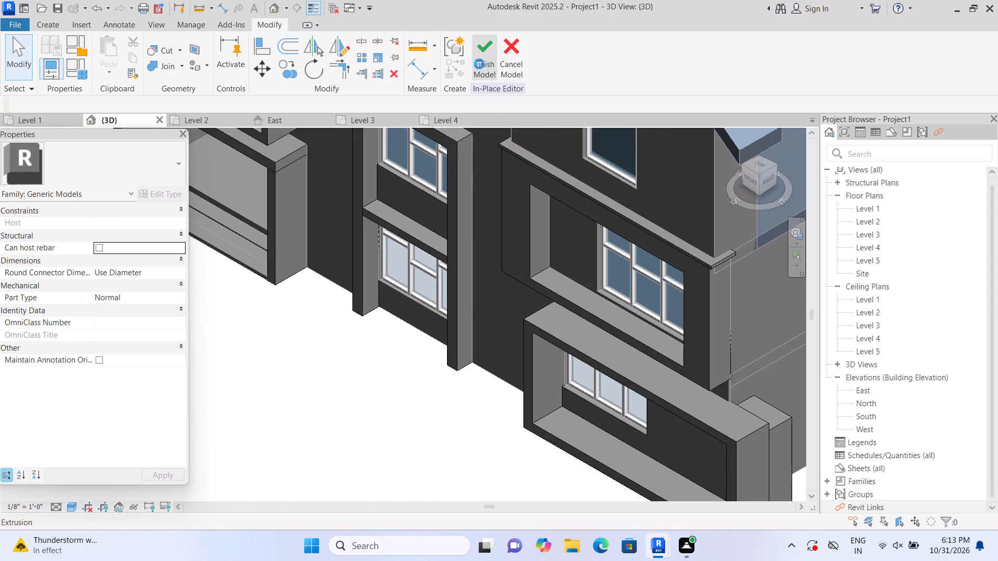
Inspect the 9" wall beneath the lower central window at an angle and from the front, selecting it to check its extent.
{"action": "scroll", "coordinate": [417, 280], "scroll_direction": "up", "scroll_amount": 4}
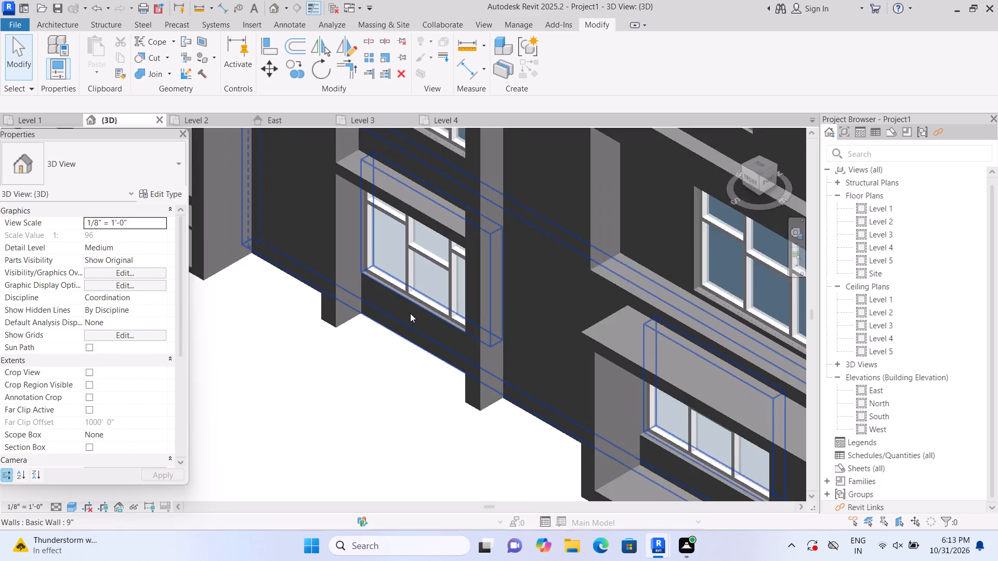
{"action": "scroll", "coordinate": [410, 313], "scroll_direction": "up", "scroll_amount": 1}
{"action": "left_click", "coordinate": [409, 308]}
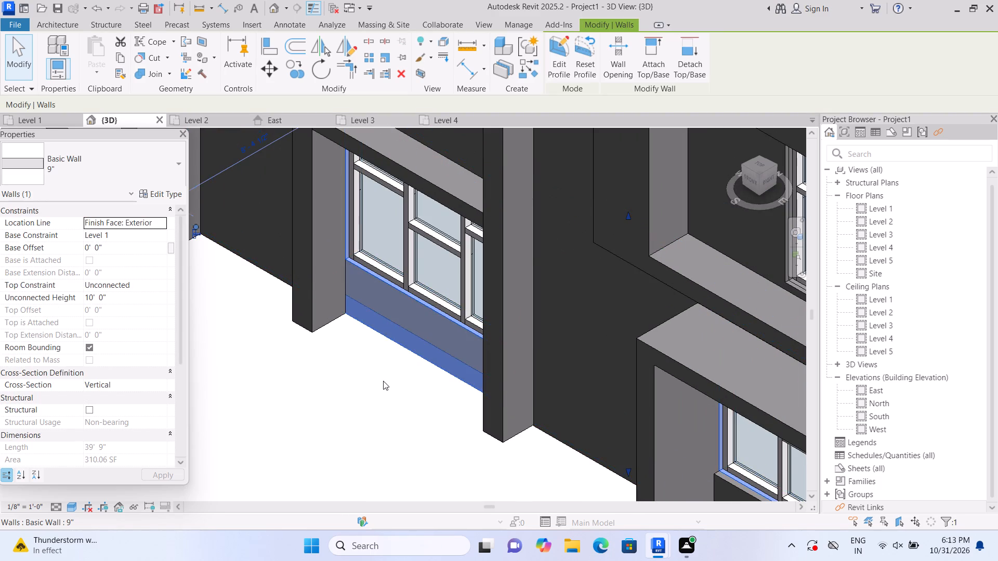
{"action": "left_click", "coordinate": [383, 381]}
{"action": "scroll", "coordinate": [380, 377], "scroll_direction": "down", "scroll_amount": 6}
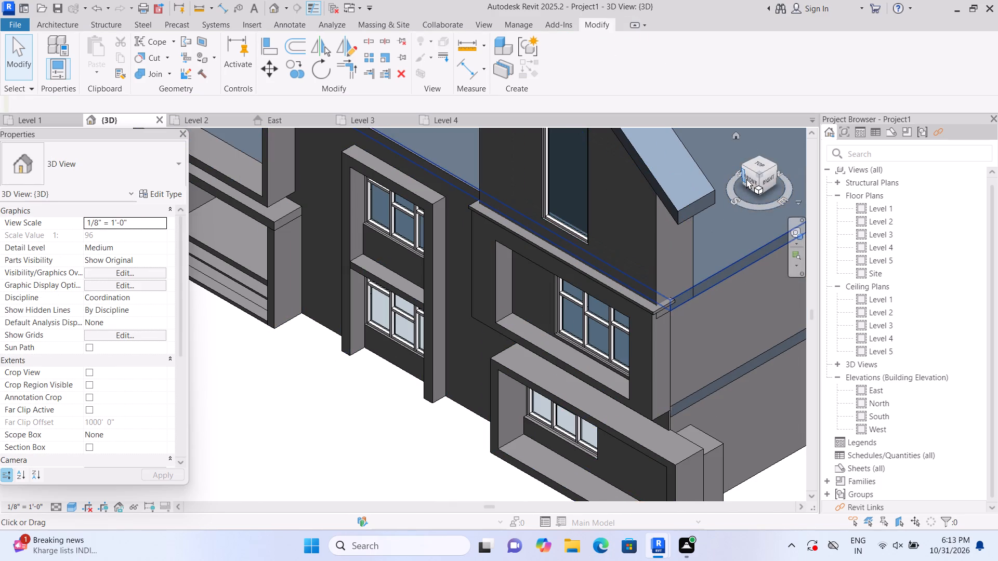
{"action": "left_click", "coordinate": [746, 179]}
{"action": "scroll", "coordinate": [472, 371], "scroll_direction": "up", "scroll_amount": 5}
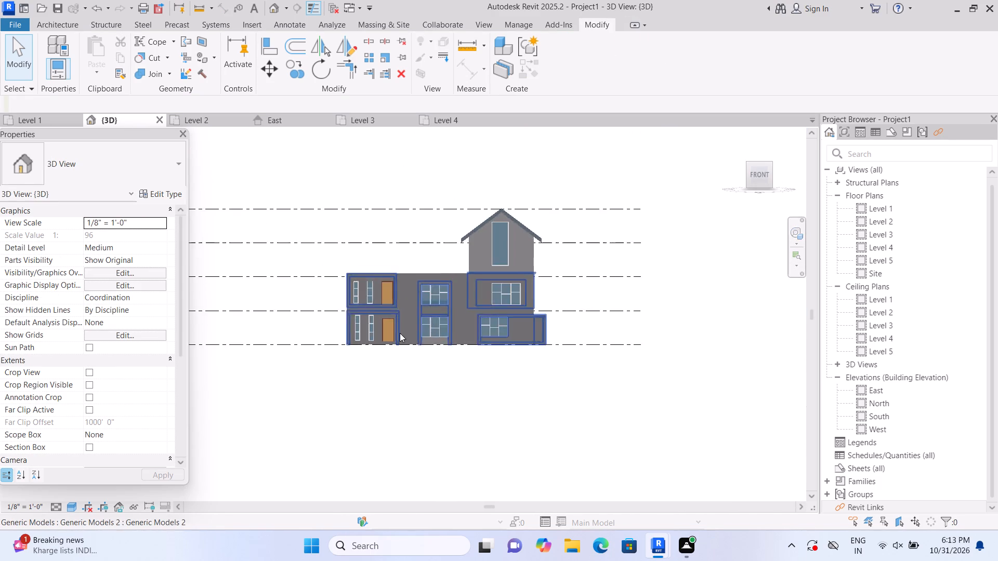
{"action": "scroll", "coordinate": [400, 333], "scroll_direction": "up", "scroll_amount": 11}
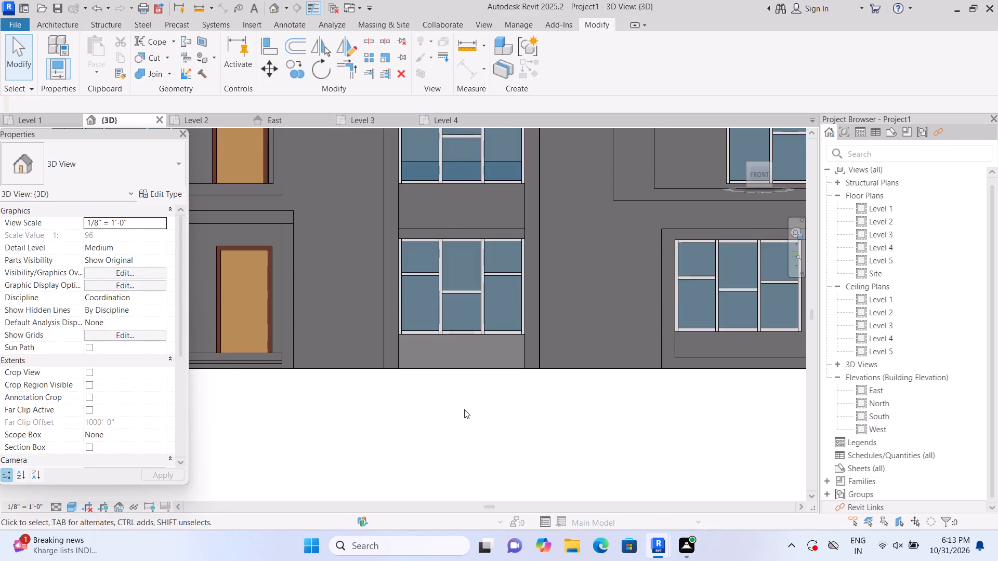
{"action": "scroll", "coordinate": [464, 408], "scroll_direction": "up", "scroll_amount": 1}
{"action": "middle_click_drag", "start_coordinate": [464, 408], "coordinate": [450, 452]}
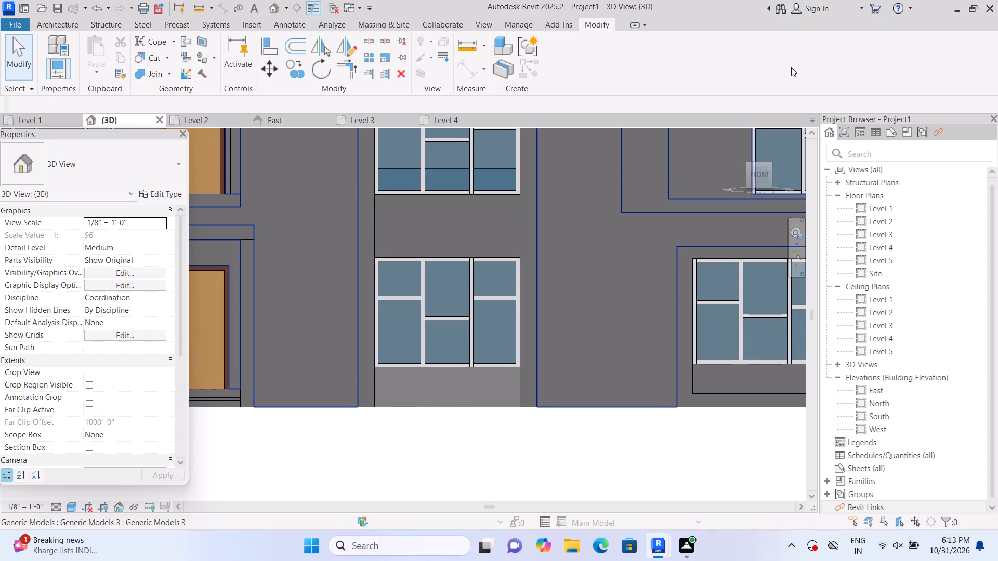
{"action": "left_click", "coordinate": [451, 381]}
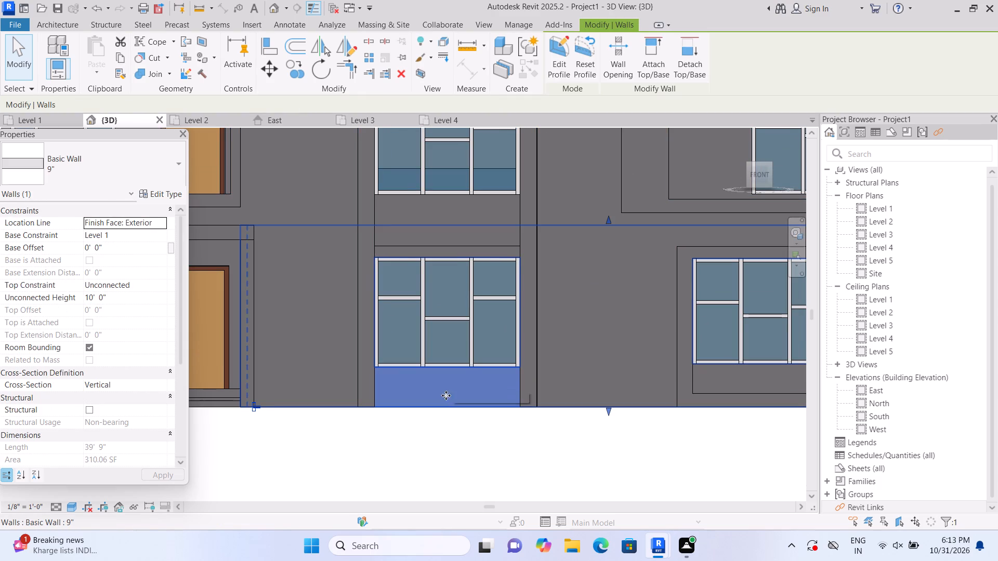
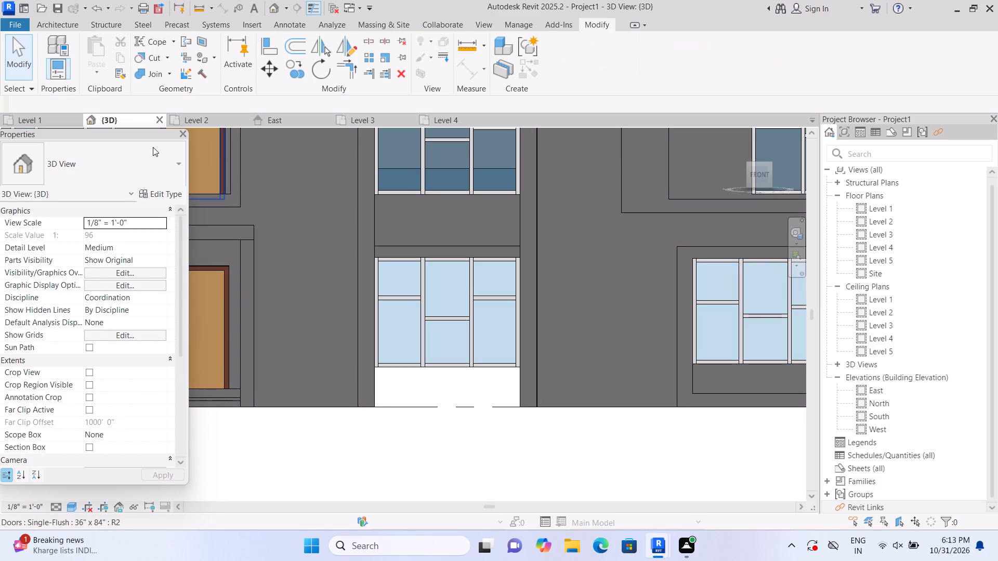
Undo the removal of the wall beneath the lower central window.
{"action": "key", "text": "ctrl+z"}
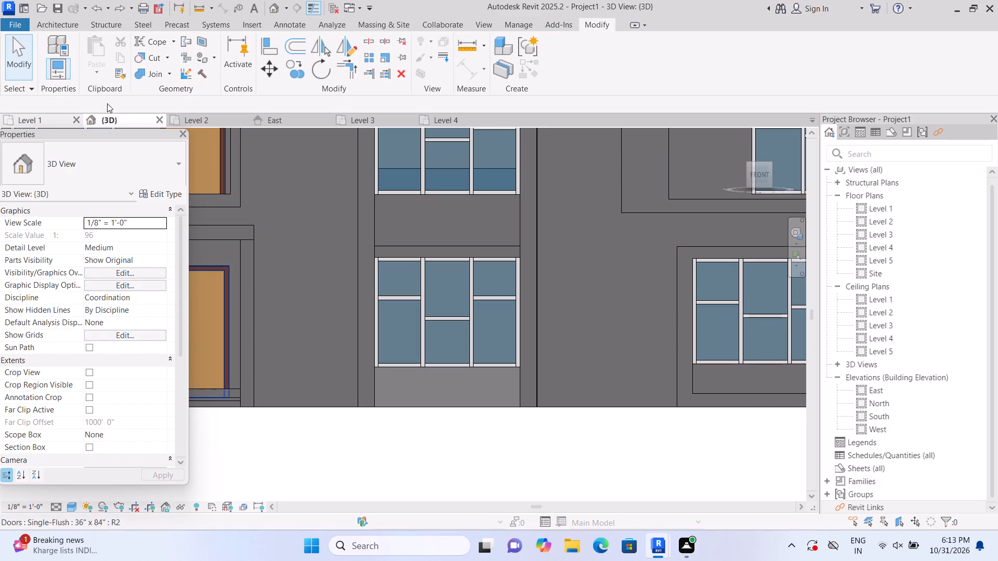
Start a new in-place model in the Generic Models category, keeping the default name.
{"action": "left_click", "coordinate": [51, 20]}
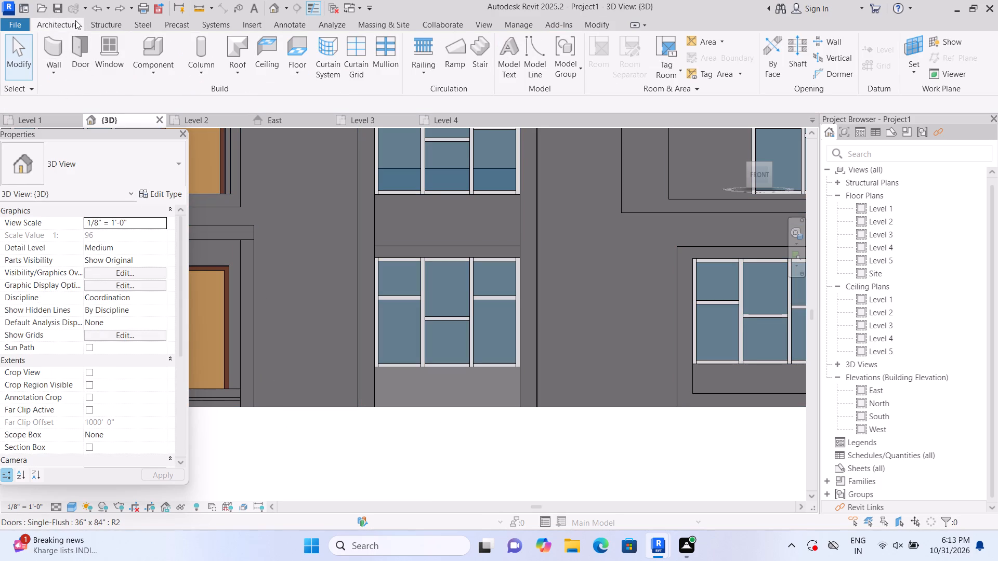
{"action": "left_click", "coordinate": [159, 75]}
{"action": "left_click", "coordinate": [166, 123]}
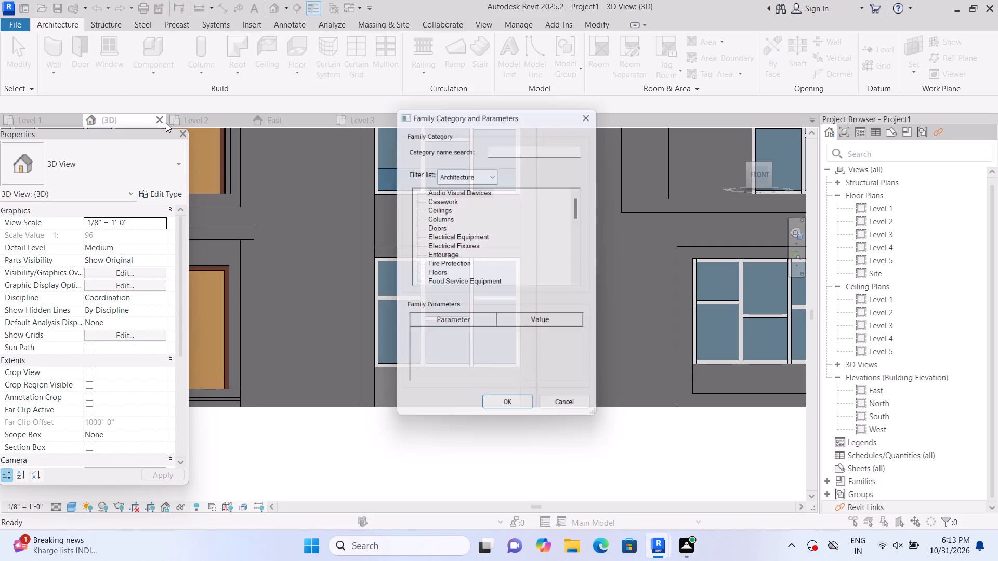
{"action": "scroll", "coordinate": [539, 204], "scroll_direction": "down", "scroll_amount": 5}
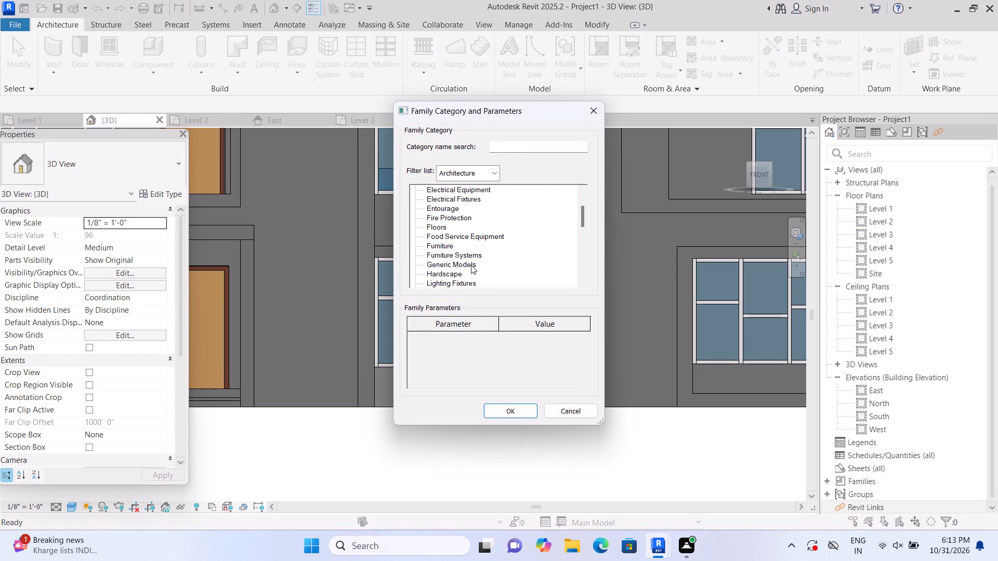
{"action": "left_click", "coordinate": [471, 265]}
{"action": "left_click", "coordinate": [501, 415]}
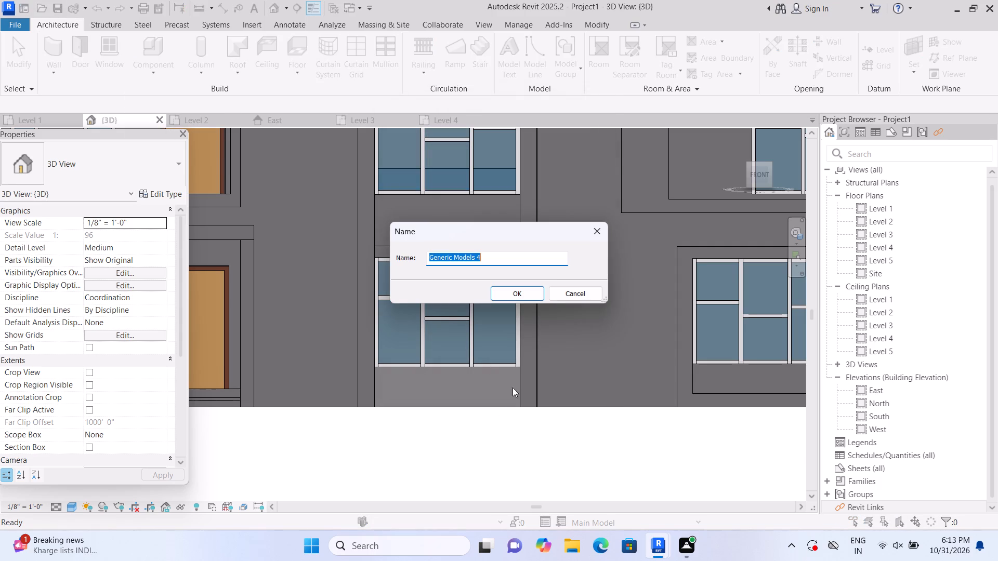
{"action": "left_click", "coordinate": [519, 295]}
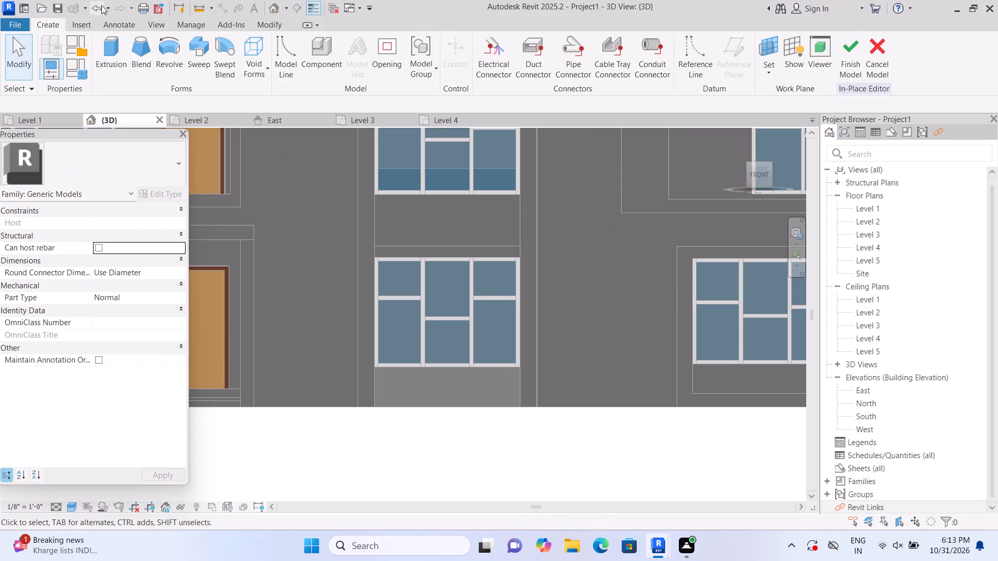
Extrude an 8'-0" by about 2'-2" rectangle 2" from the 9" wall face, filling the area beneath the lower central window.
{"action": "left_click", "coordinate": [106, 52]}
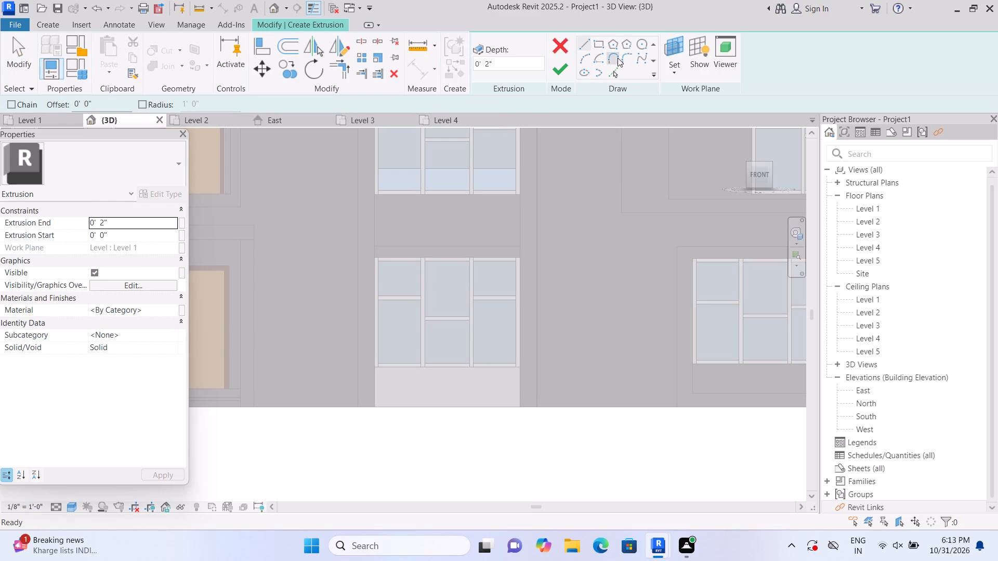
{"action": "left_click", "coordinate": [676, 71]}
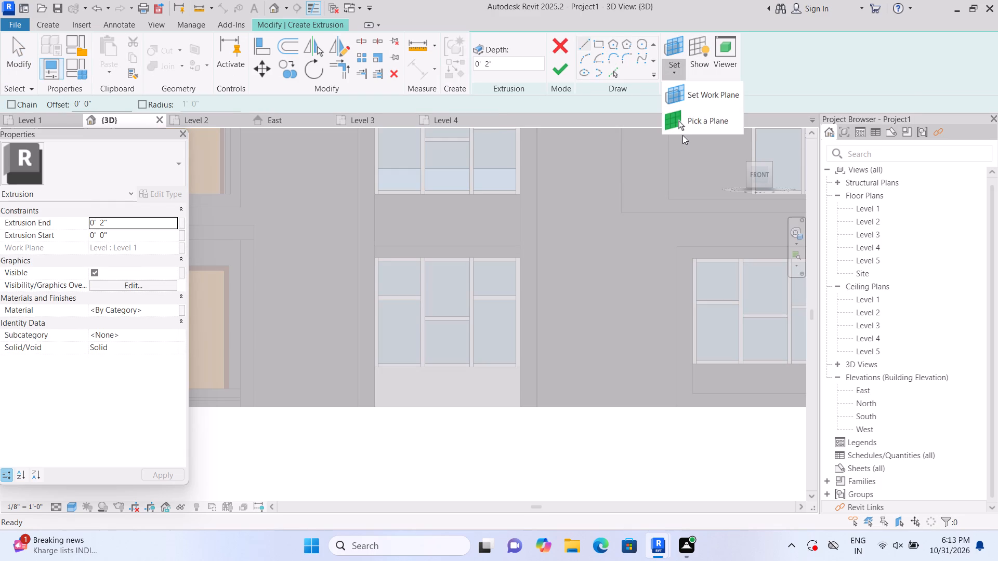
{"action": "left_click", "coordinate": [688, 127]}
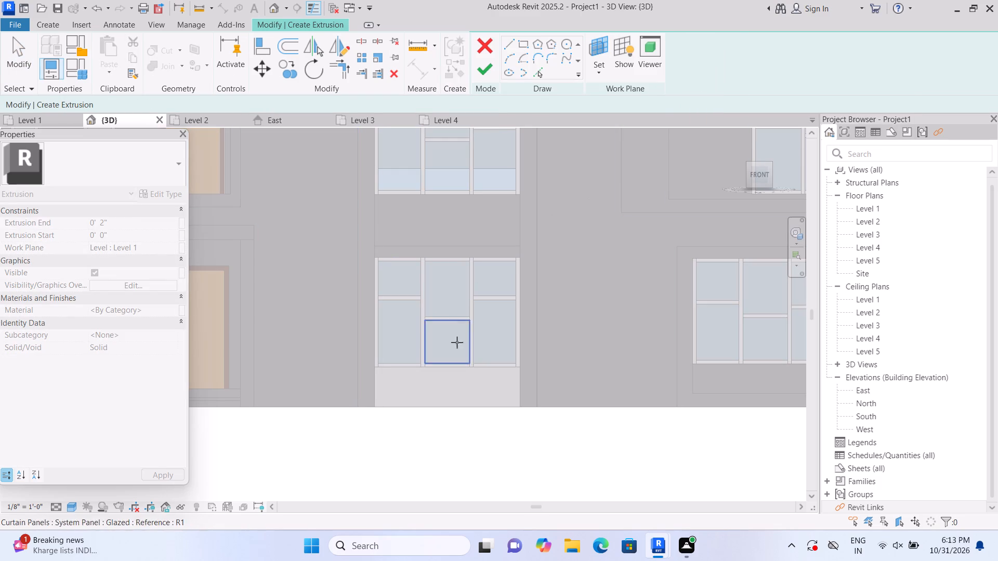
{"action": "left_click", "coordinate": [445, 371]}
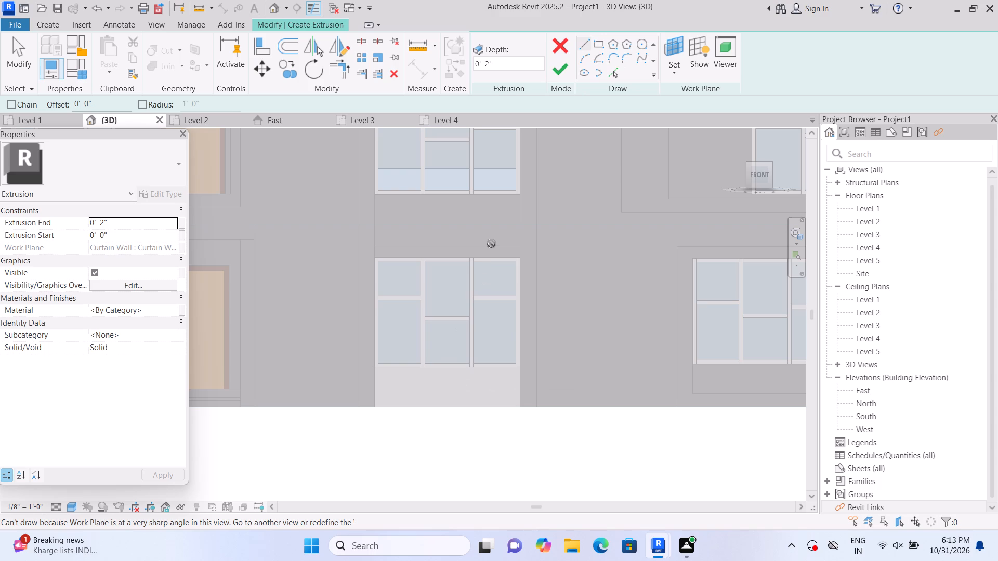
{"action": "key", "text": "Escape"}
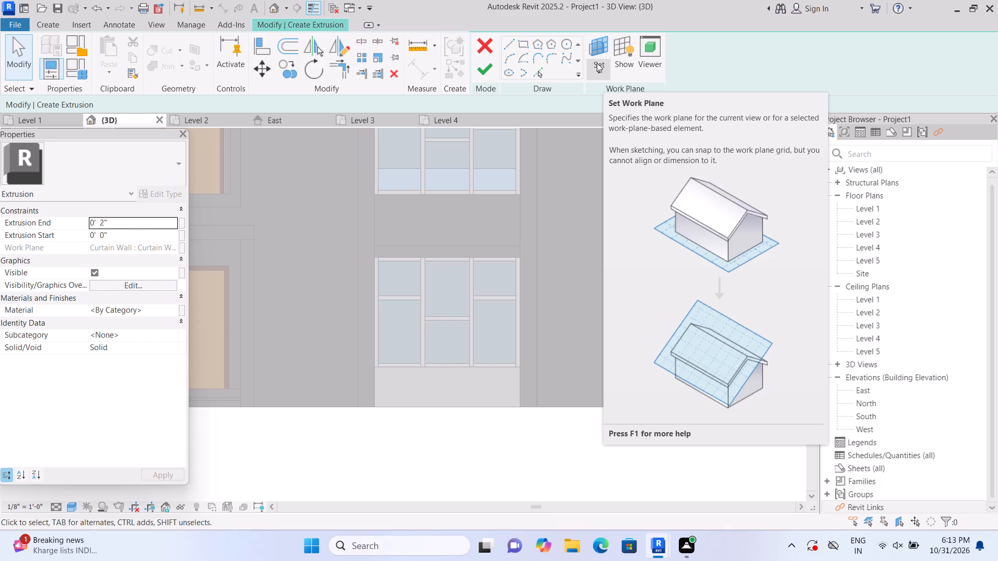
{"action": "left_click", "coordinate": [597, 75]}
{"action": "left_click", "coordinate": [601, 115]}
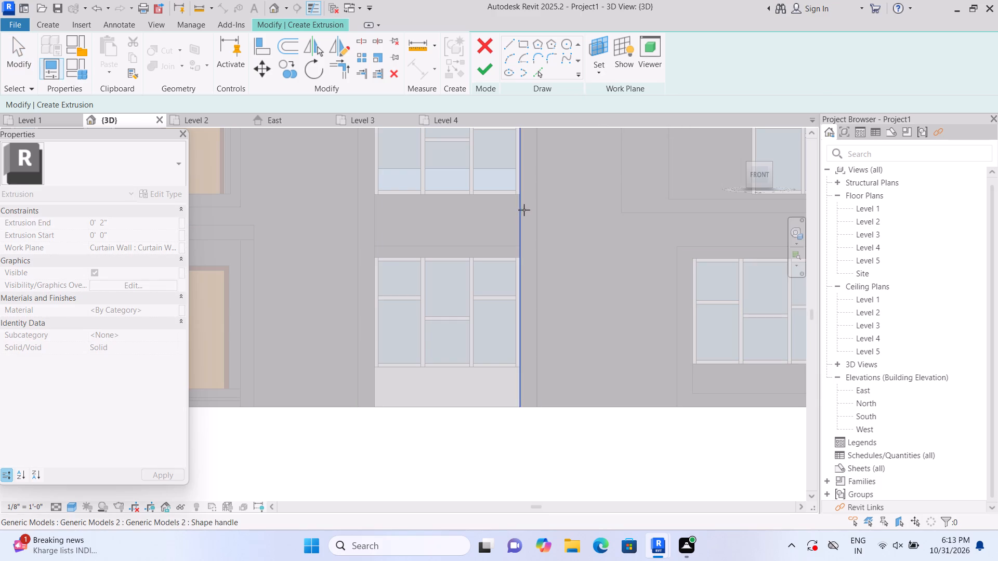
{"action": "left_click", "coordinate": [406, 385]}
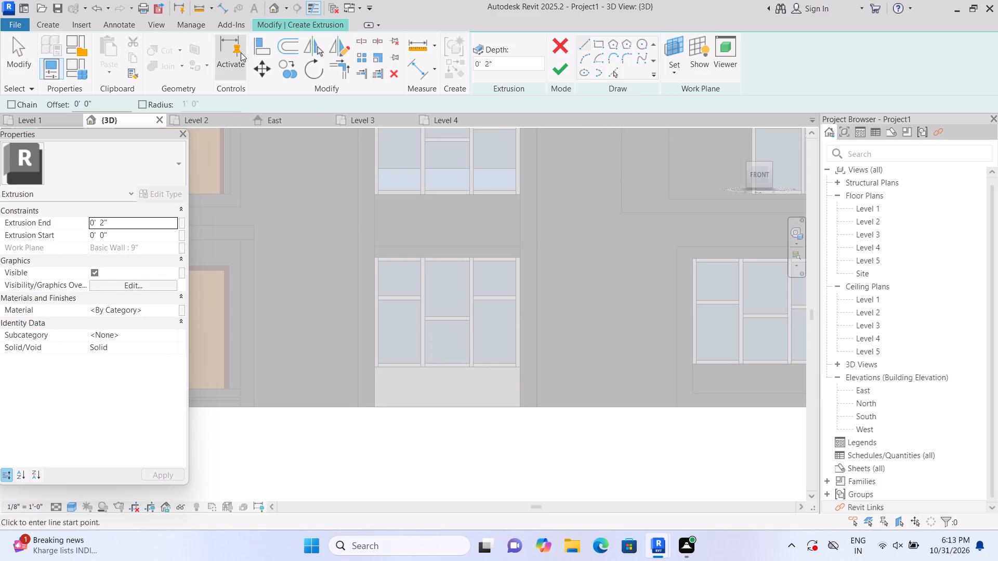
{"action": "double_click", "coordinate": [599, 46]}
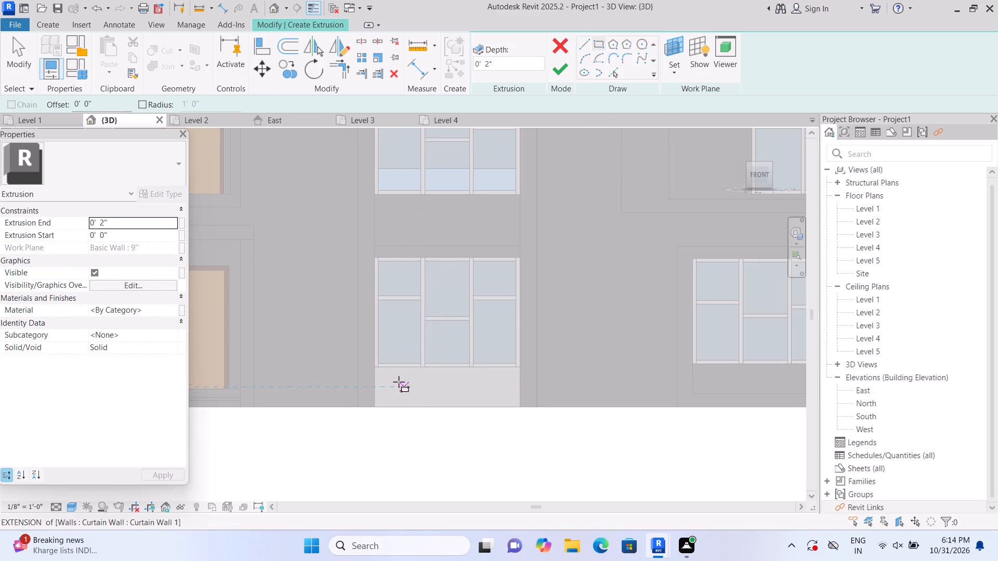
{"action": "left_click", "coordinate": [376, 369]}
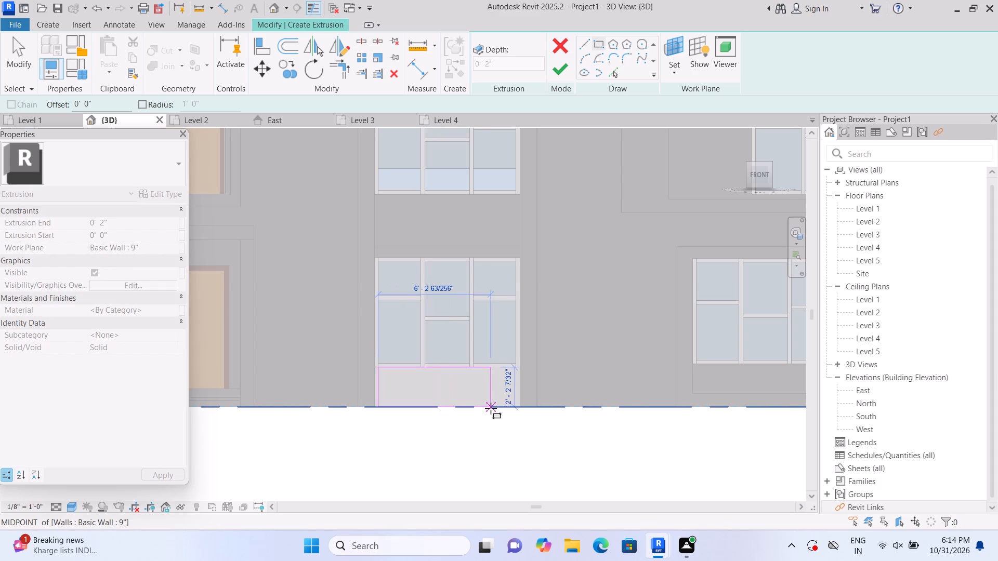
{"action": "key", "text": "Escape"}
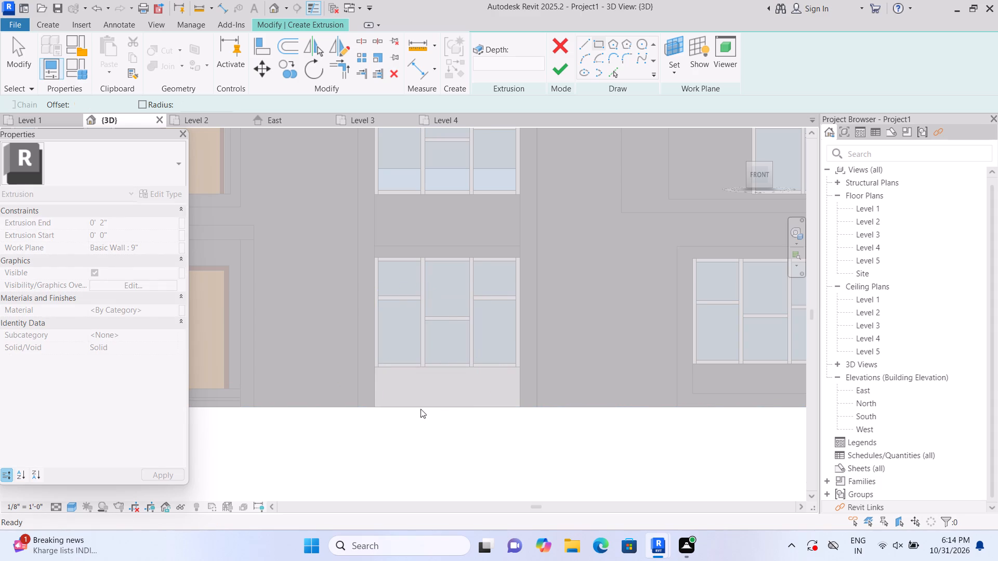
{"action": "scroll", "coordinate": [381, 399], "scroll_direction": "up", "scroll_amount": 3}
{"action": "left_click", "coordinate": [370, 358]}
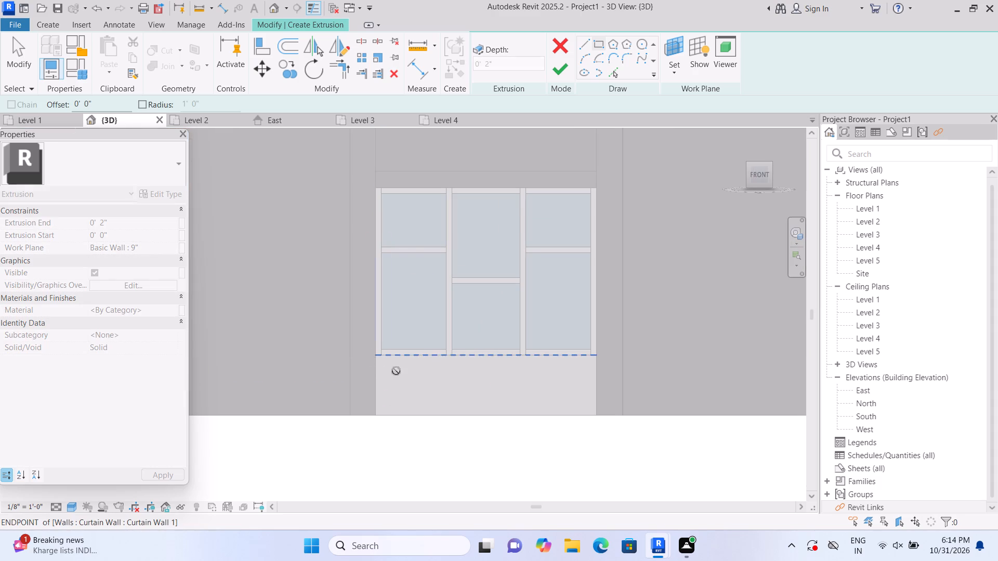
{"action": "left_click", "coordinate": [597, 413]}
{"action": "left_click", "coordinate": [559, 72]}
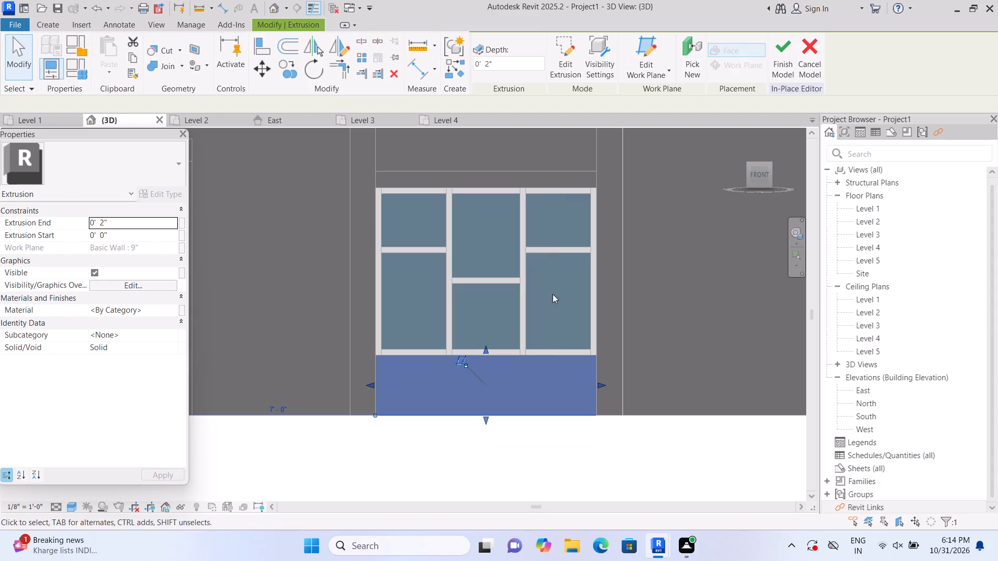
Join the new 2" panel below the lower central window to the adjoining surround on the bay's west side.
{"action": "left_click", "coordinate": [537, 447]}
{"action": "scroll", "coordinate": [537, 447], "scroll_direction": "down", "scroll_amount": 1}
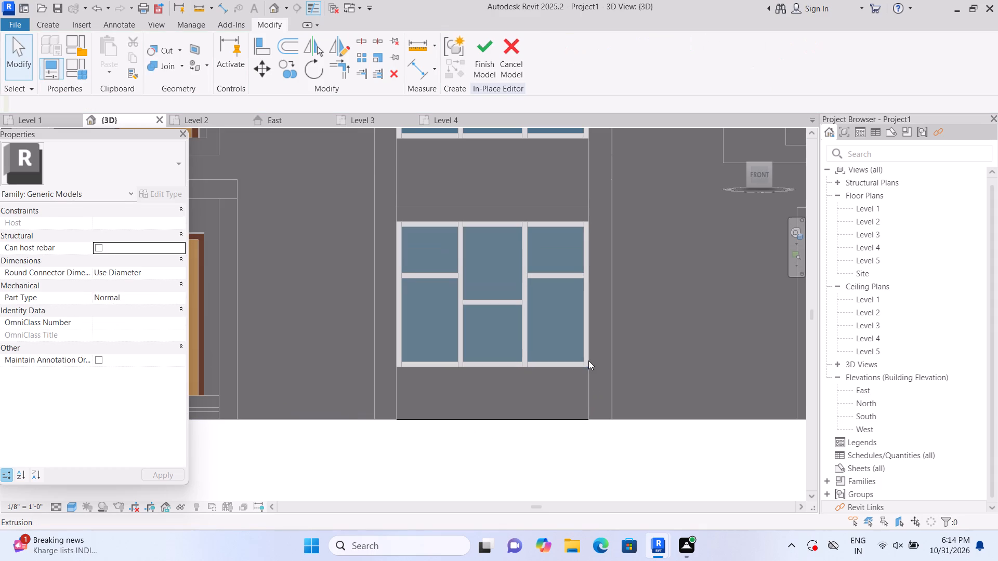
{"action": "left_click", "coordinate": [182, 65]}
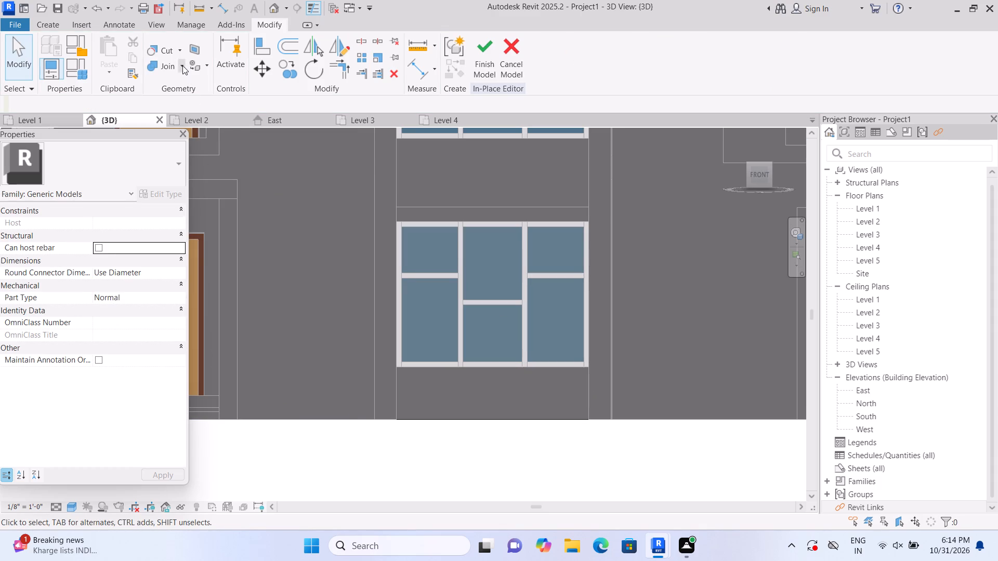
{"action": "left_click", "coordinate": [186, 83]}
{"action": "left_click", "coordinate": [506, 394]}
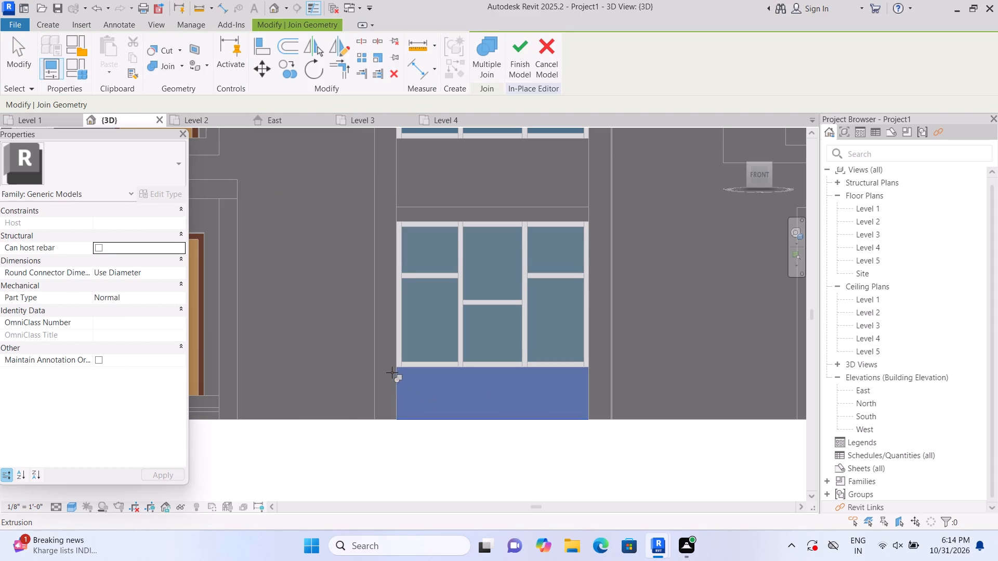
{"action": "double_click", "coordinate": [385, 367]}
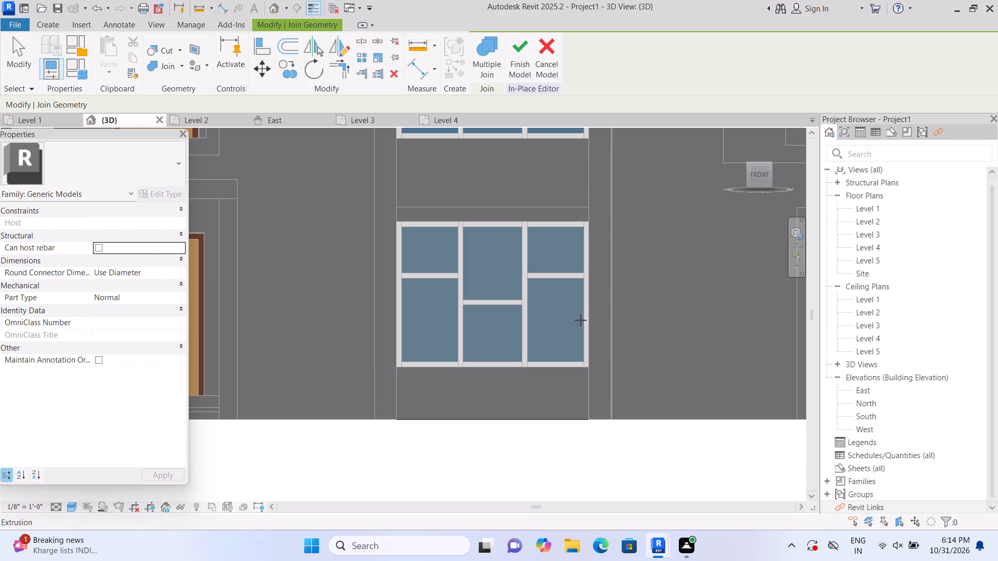
Examine the joined panel area beneath the lower central window at an angle.
{"action": "left_click", "coordinate": [736, 134]}
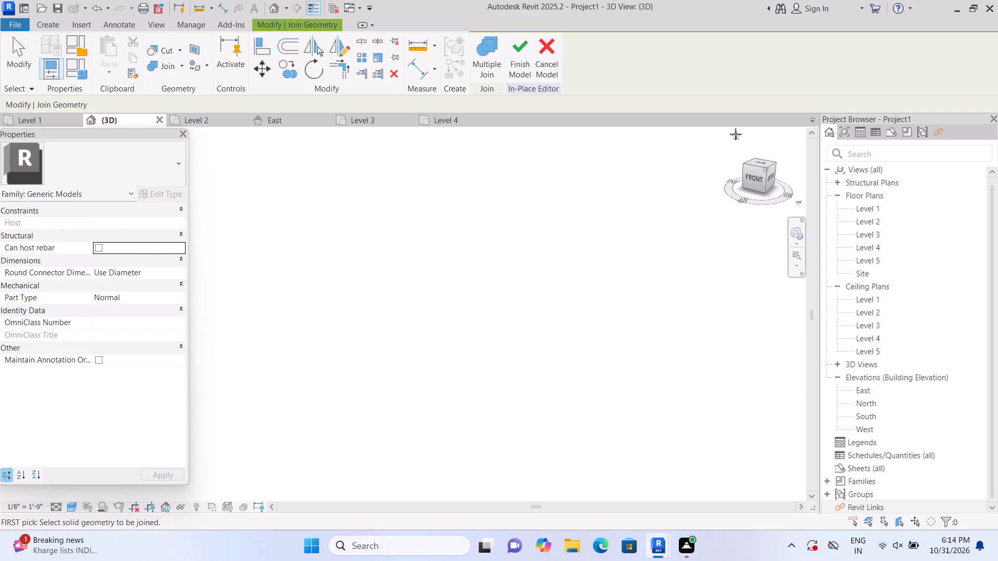
{"action": "scroll", "coordinate": [416, 449], "scroll_direction": "up", "scroll_amount": 6}
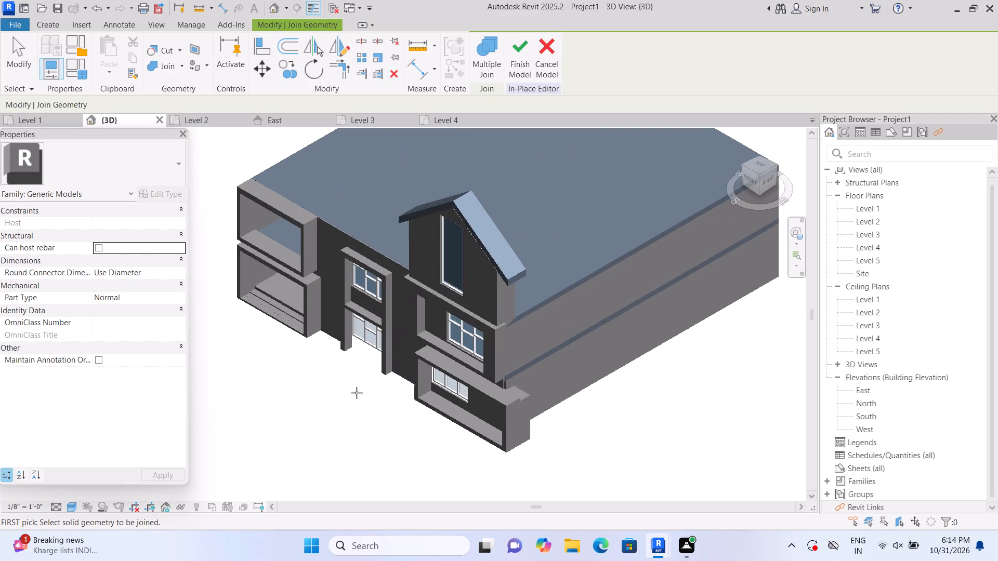
{"action": "scroll", "coordinate": [357, 393], "scroll_direction": "up", "scroll_amount": 3}
{"action": "middle_click_drag", "start_coordinate": [357, 372], "coordinate": [374, 424]}
{"action": "scroll", "coordinate": [383, 412], "scroll_direction": "up", "scroll_amount": 6}
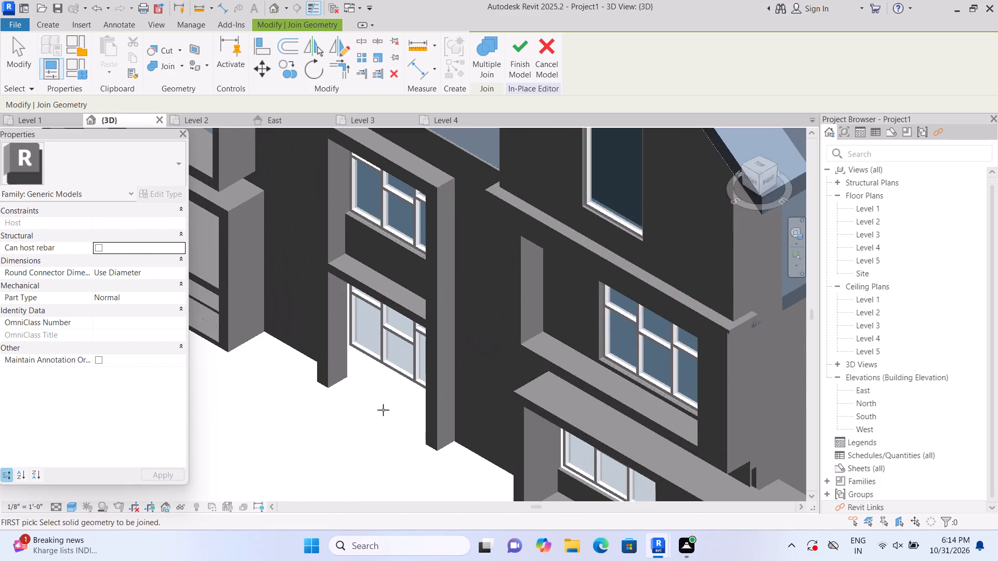
{"action": "scroll", "coordinate": [383, 410], "scroll_direction": "up", "scroll_amount": 3}
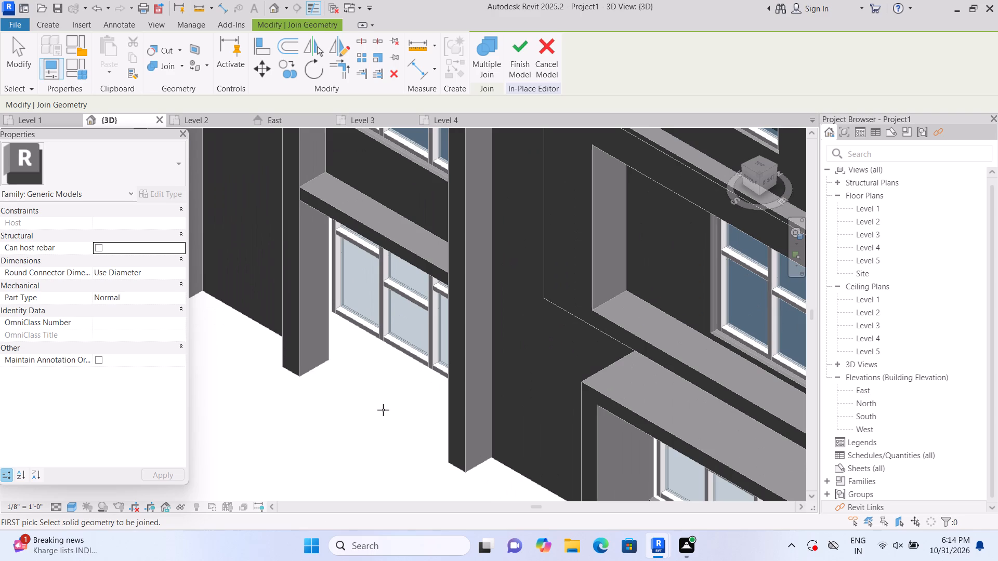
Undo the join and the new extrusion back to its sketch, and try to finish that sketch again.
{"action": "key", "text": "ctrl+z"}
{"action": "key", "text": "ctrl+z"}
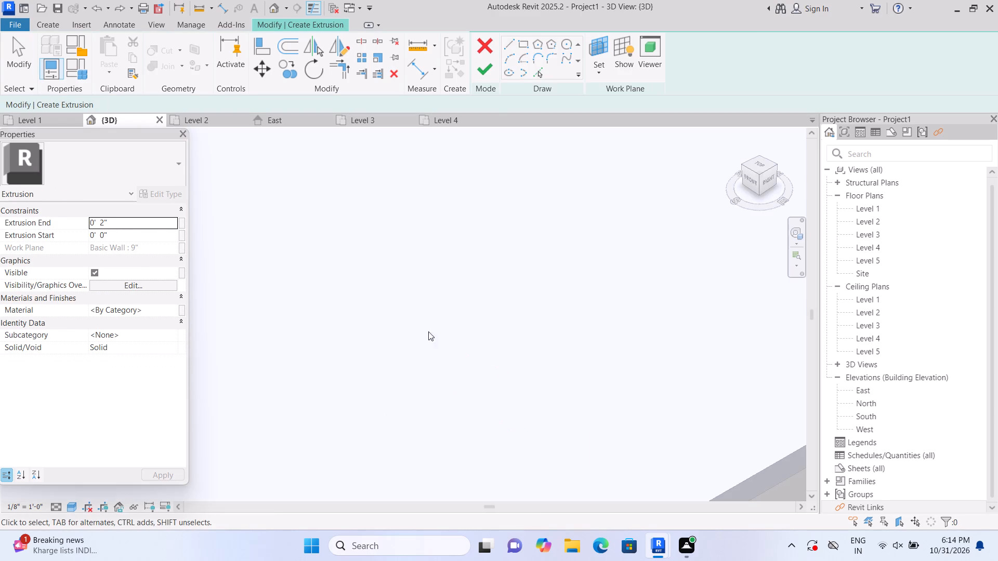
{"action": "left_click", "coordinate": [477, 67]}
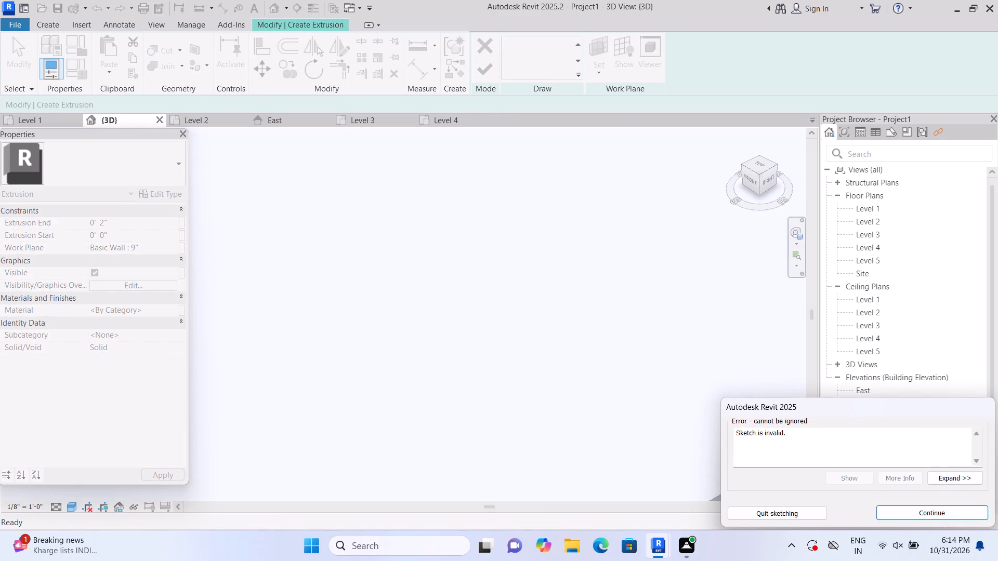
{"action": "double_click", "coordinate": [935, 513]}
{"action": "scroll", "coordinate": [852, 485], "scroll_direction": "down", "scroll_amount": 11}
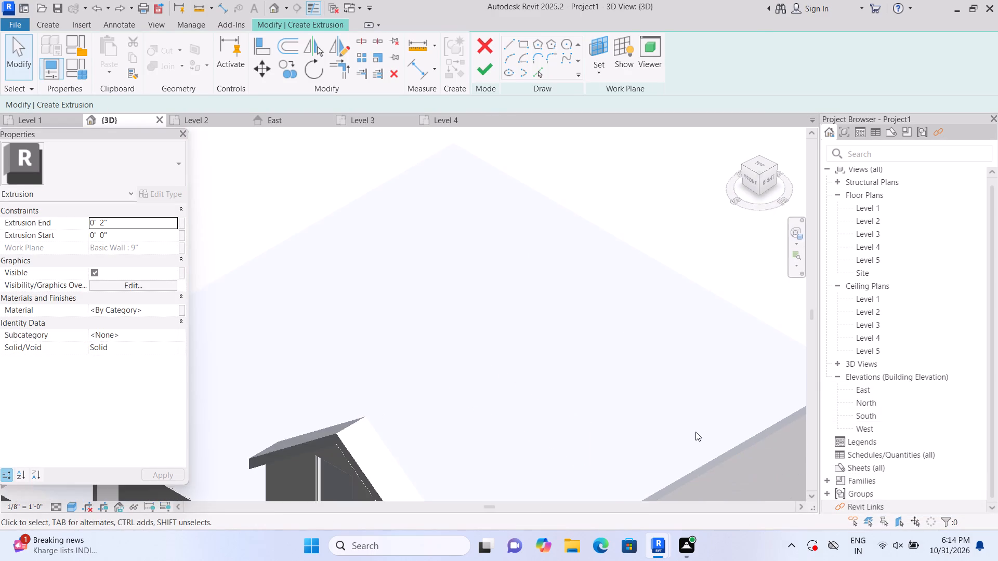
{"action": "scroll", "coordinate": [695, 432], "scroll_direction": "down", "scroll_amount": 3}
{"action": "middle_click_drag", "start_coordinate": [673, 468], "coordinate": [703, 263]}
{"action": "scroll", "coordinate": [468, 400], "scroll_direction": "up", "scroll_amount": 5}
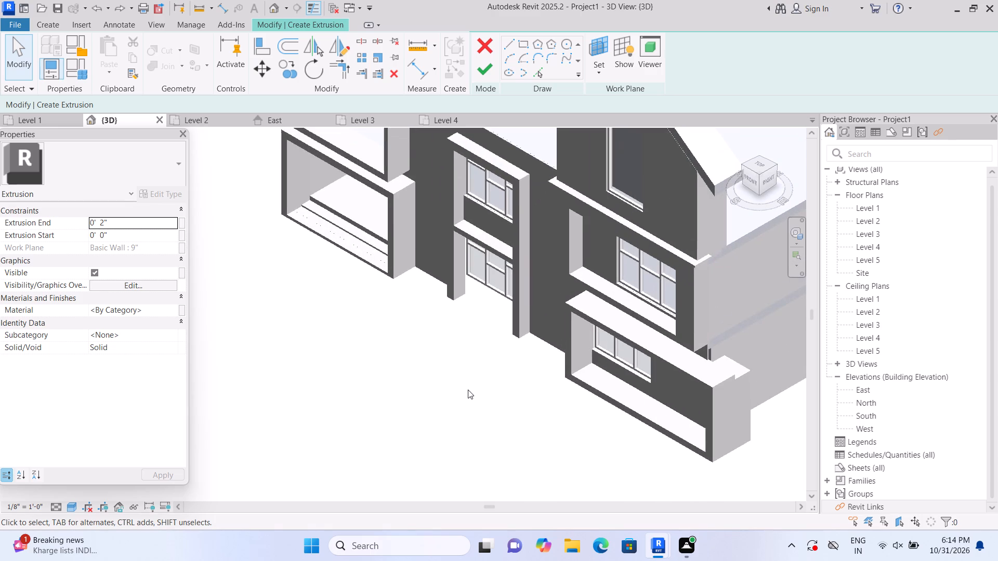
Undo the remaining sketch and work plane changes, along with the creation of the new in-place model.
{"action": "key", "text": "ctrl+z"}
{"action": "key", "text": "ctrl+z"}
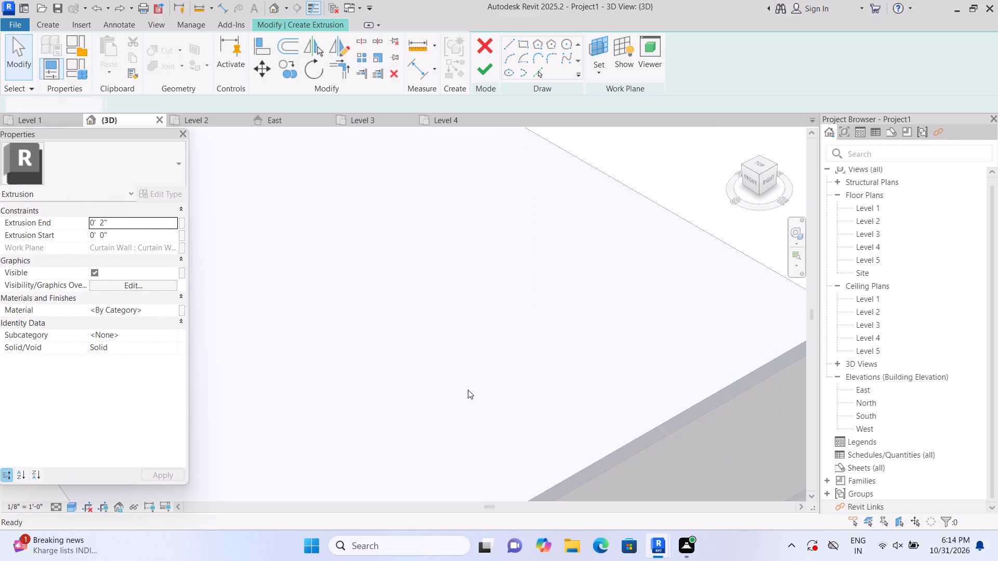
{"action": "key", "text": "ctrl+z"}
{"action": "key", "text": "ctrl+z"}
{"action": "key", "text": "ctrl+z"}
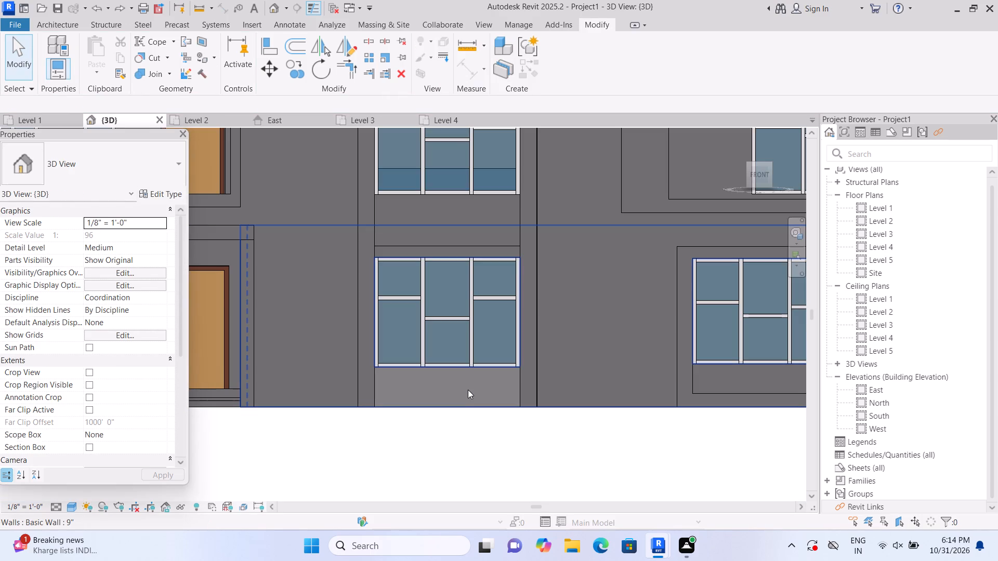
Undo finishing the in-place model with the central spandrel panel, reopening it for editing near the lower central window.
{"action": "scroll", "coordinate": [468, 390], "scroll_direction": "down", "scroll_amount": 2}
{"action": "scroll", "coordinate": [405, 444], "scroll_direction": "up", "scroll_amount": 1}
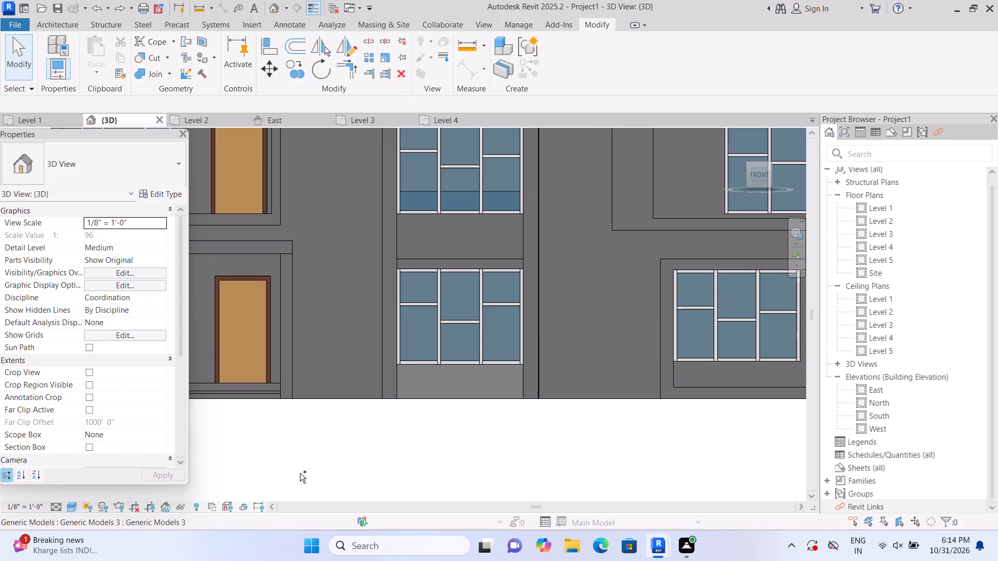
{"action": "key", "text": "ctrl+z"}
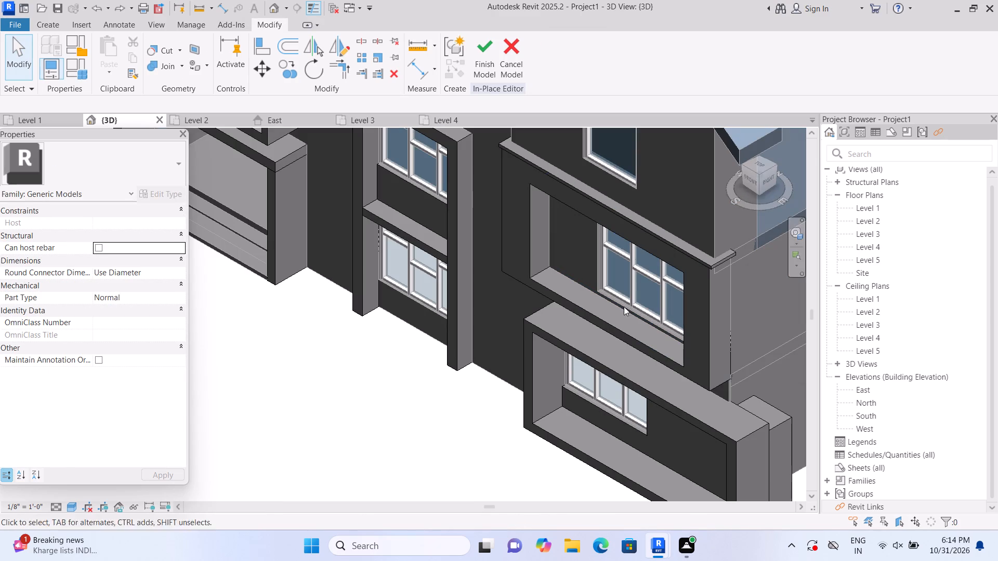
{"action": "scroll", "coordinate": [391, 352], "scroll_direction": "up", "scroll_amount": 6}
{"action": "middle_click_drag", "start_coordinate": [415, 316], "coordinate": [350, 431]}
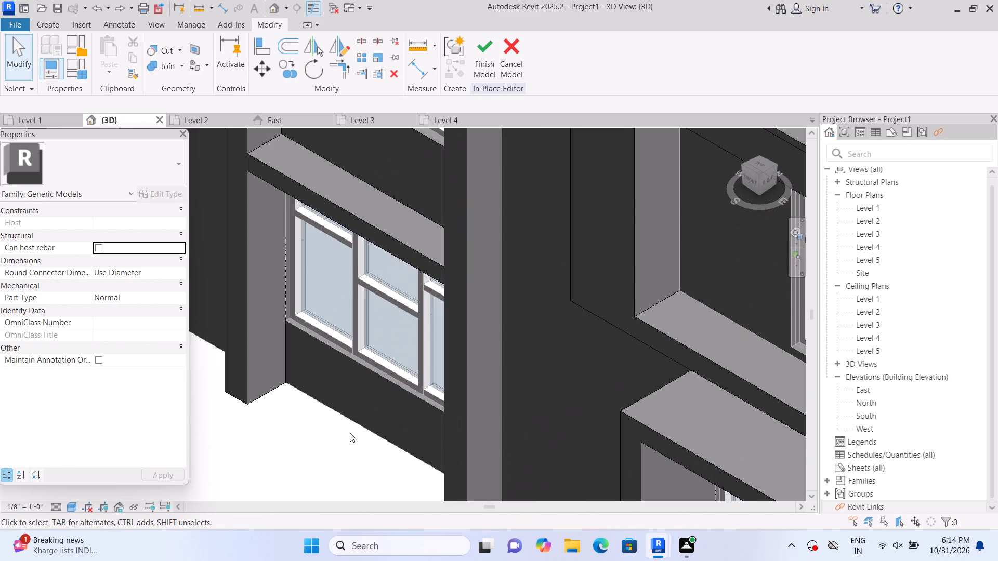
Examine the whole front facade straight on, including the wall around and below the central windows.
{"action": "scroll", "coordinate": [350, 433], "scroll_direction": "down", "scroll_amount": 11}
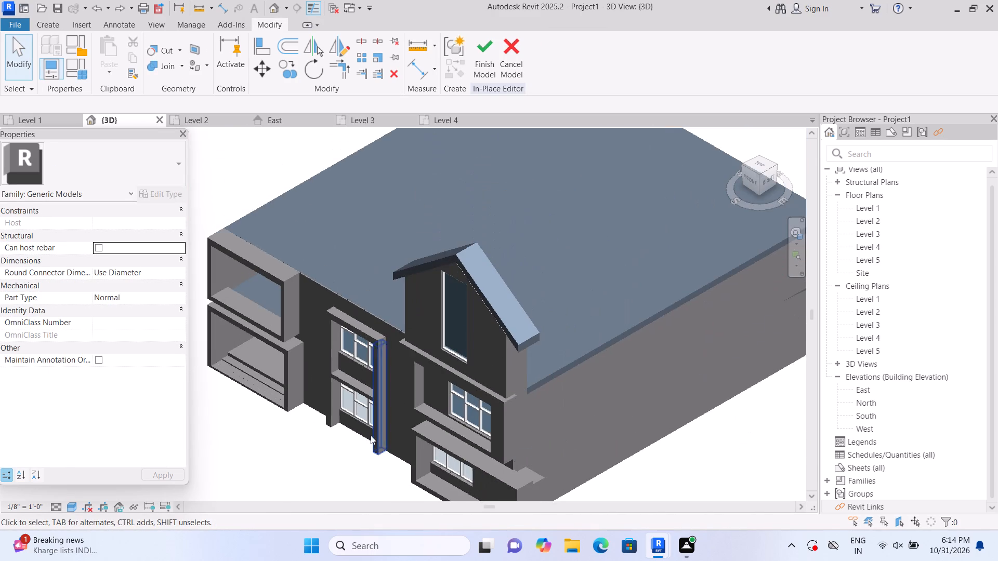
{"action": "left_click", "coordinate": [757, 182]}
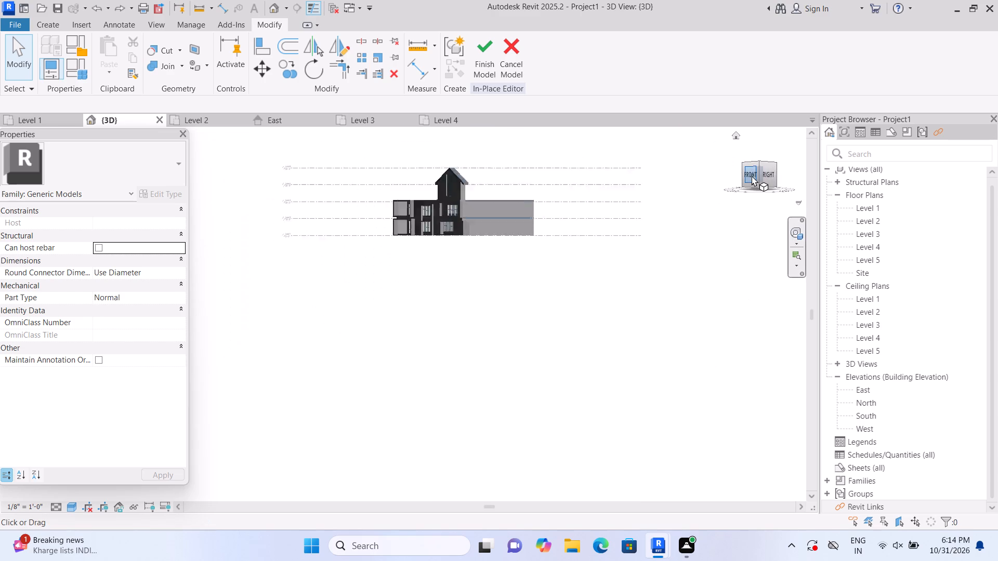
{"action": "left_click", "coordinate": [752, 176]}
{"action": "scroll", "coordinate": [408, 370], "scroll_direction": "up", "scroll_amount": 8}
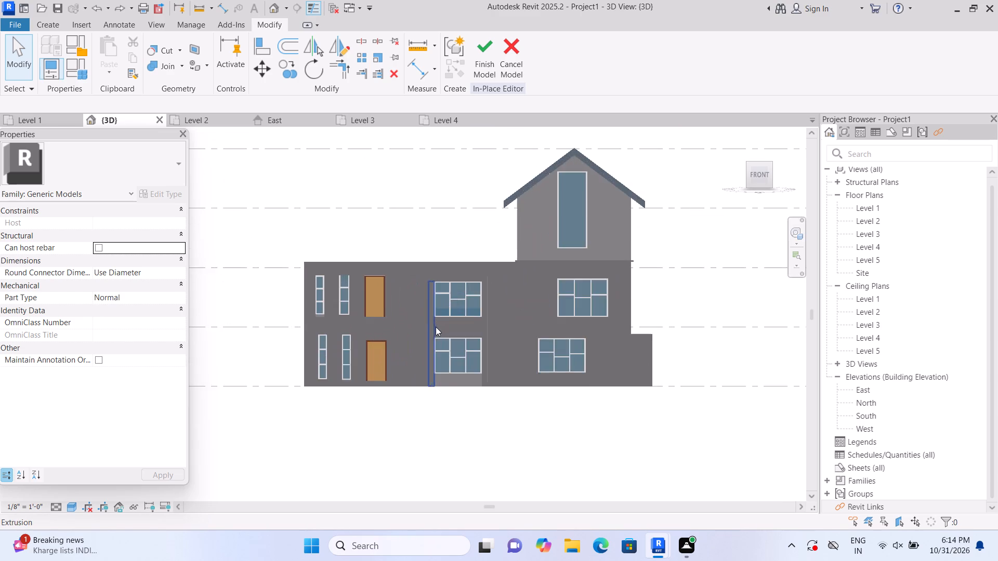
{"action": "scroll", "coordinate": [436, 327], "scroll_direction": "up", "scroll_amount": 4}
{"action": "scroll", "coordinate": [451, 455], "scroll_direction": "up", "scroll_amount": 2}
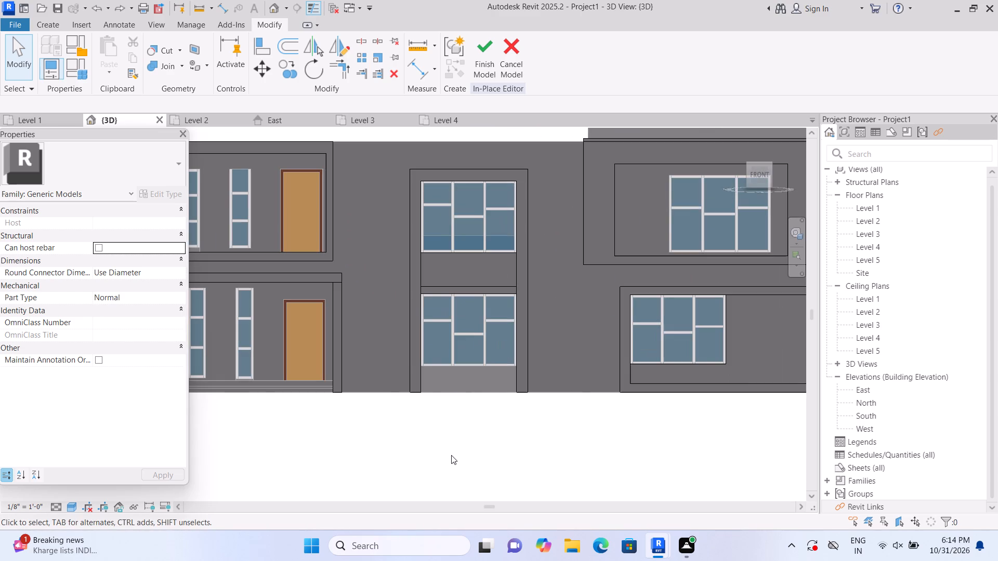
{"action": "scroll", "coordinate": [451, 456], "scroll_direction": "down", "scroll_amount": 8}
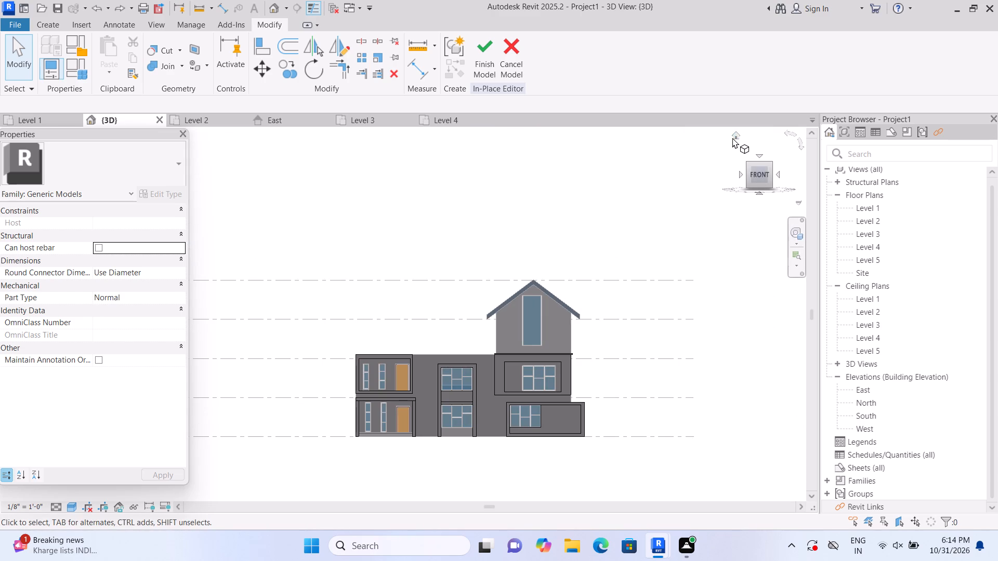
Examine the whole building from the home 3D view and around its left side and roof edge.
{"action": "left_click", "coordinate": [736, 135]}
{"action": "scroll", "coordinate": [348, 431], "scroll_direction": "up", "scroll_amount": 5}
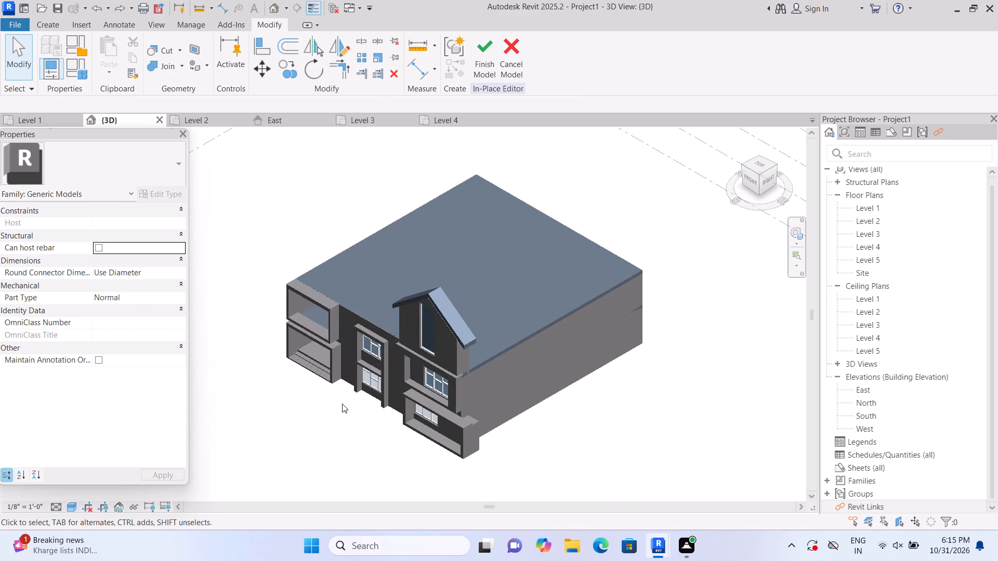
{"action": "scroll", "coordinate": [342, 404], "scroll_direction": "up", "scroll_amount": 1}
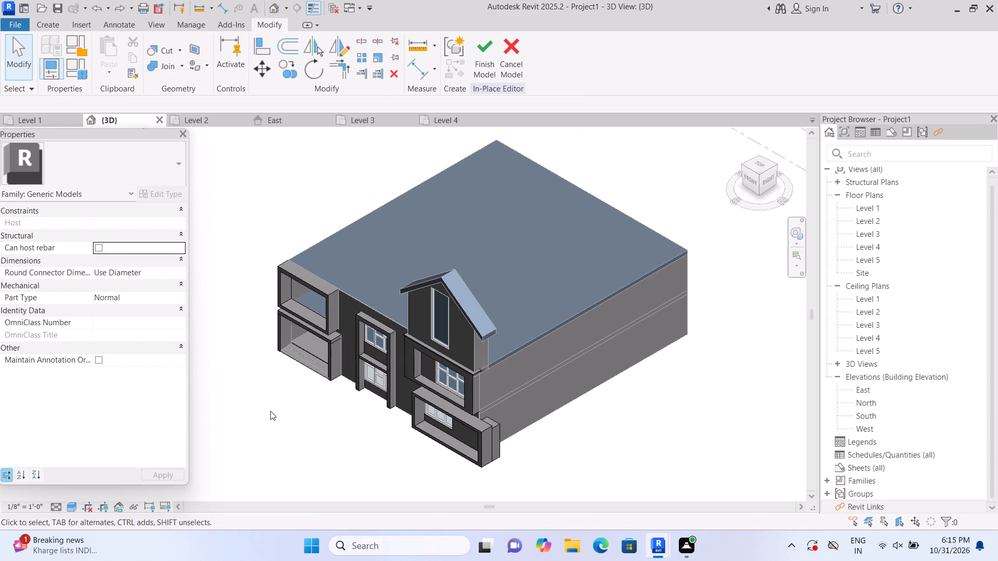
{"action": "middle_click_drag", "start_coordinate": [270, 411], "coordinate": [273, 414], "text": "shift"}
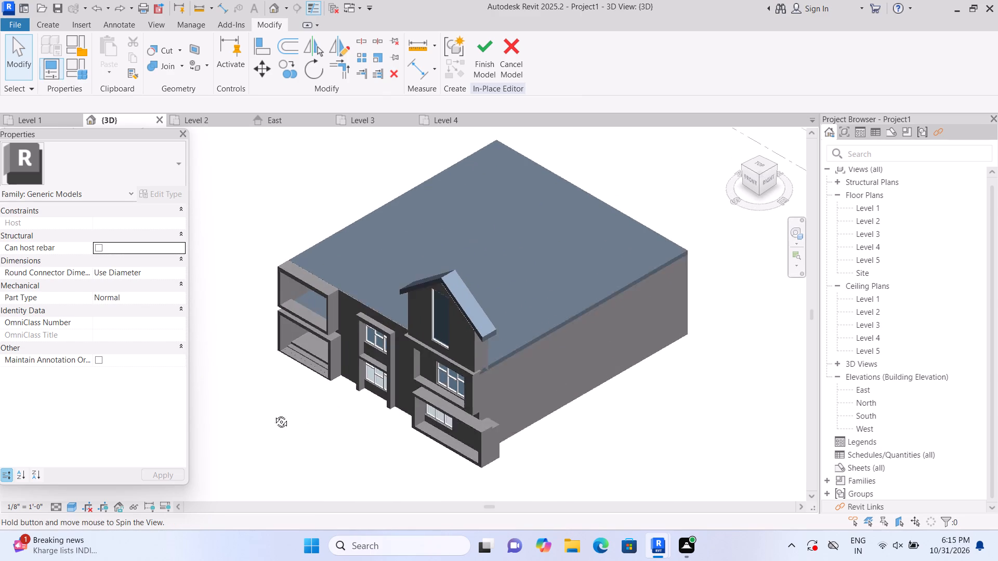
{"action": "middle_click_drag", "start_coordinate": [273, 414], "coordinate": [476, 430], "text": "shift"}
{"action": "middle_click_drag", "start_coordinate": [467, 341], "coordinate": [378, 490]}
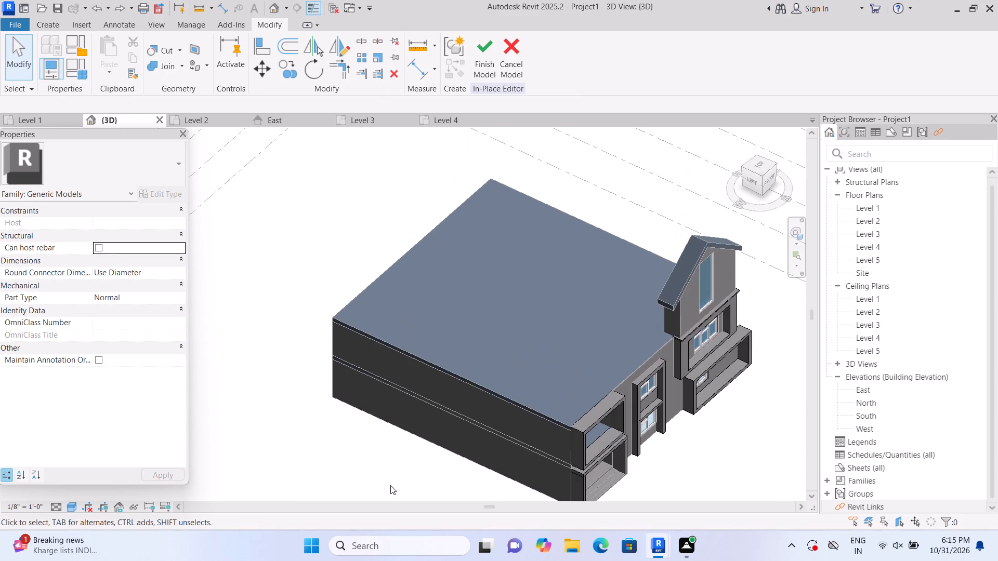
{"action": "middle_click_drag", "start_coordinate": [402, 468], "coordinate": [441, 460], "text": "shift"}
{"action": "scroll", "coordinate": [509, 367], "scroll_direction": "up", "scroll_amount": 5}
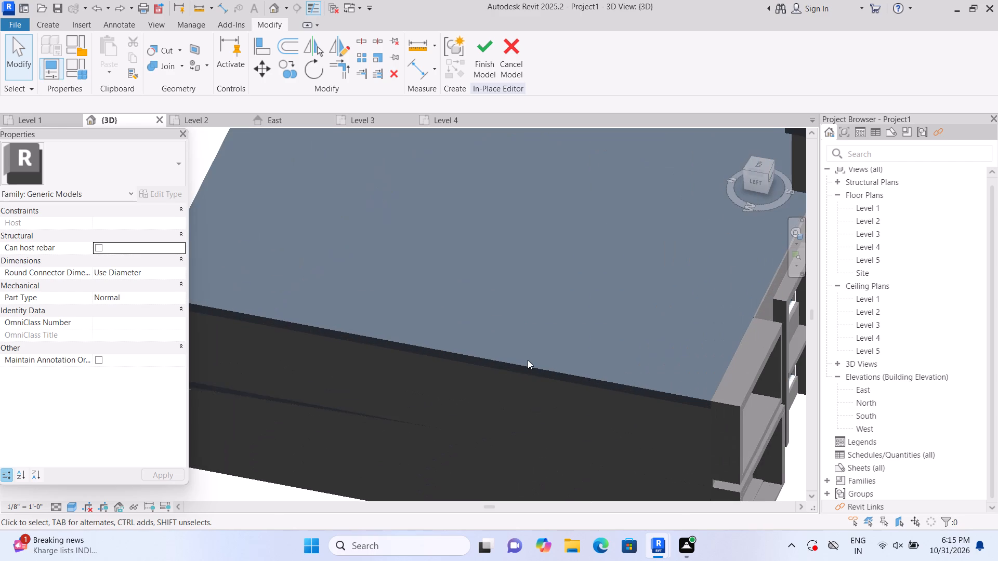
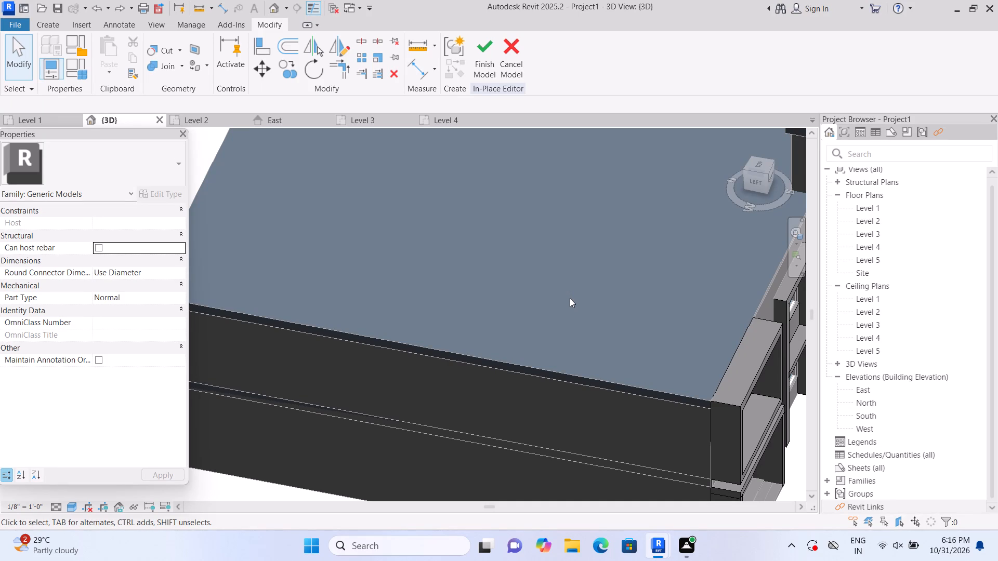
Return to the home 3D view and examine the projecting window surrounds at the front facade's near corner up close.
{"action": "scroll", "coordinate": [561, 248], "scroll_direction": "down", "scroll_amount": 3}
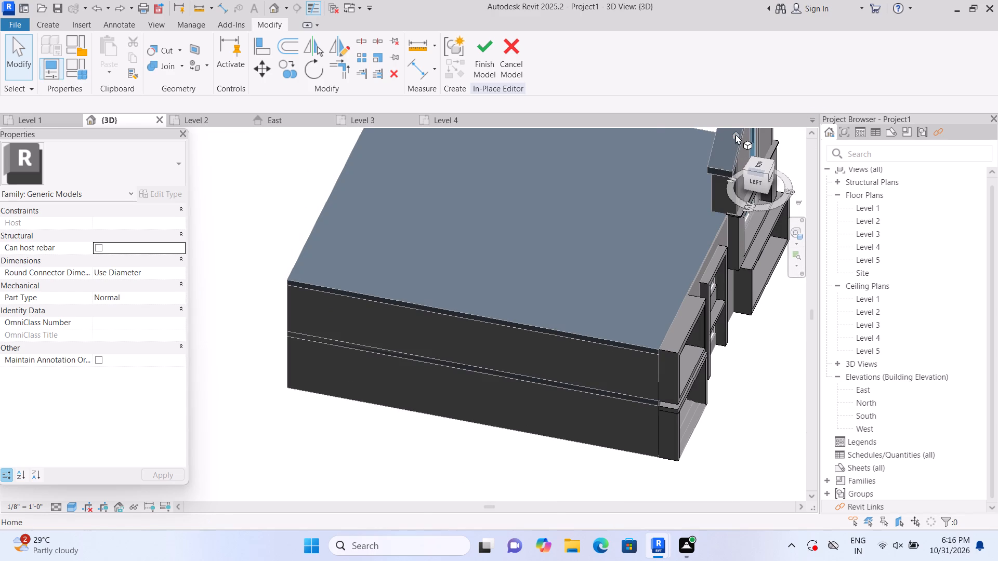
{"action": "left_click", "coordinate": [736, 134]}
{"action": "scroll", "coordinate": [264, 448], "scroll_direction": "up", "scroll_amount": 9}
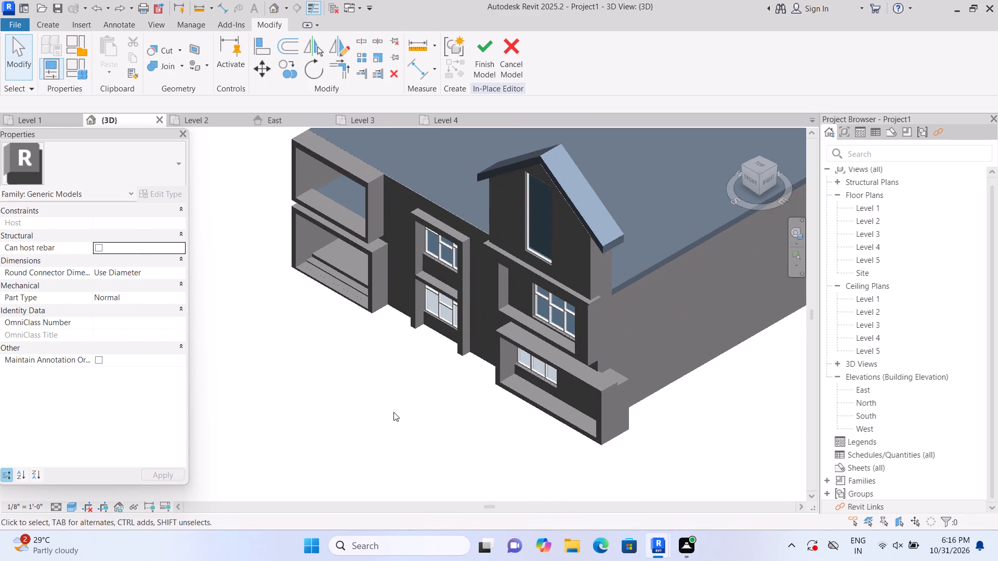
{"action": "scroll", "coordinate": [595, 424], "scroll_direction": "up", "scroll_amount": 4}
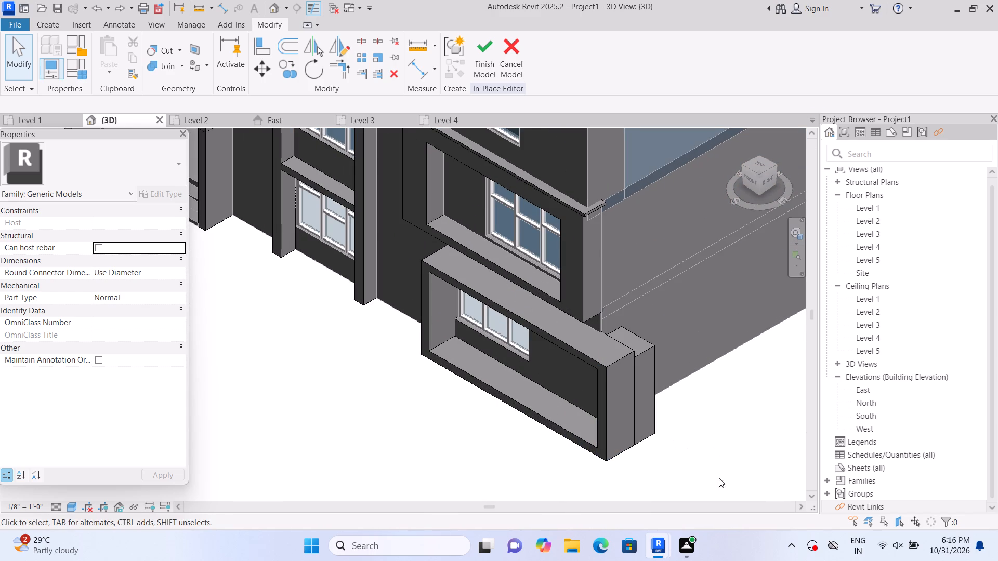
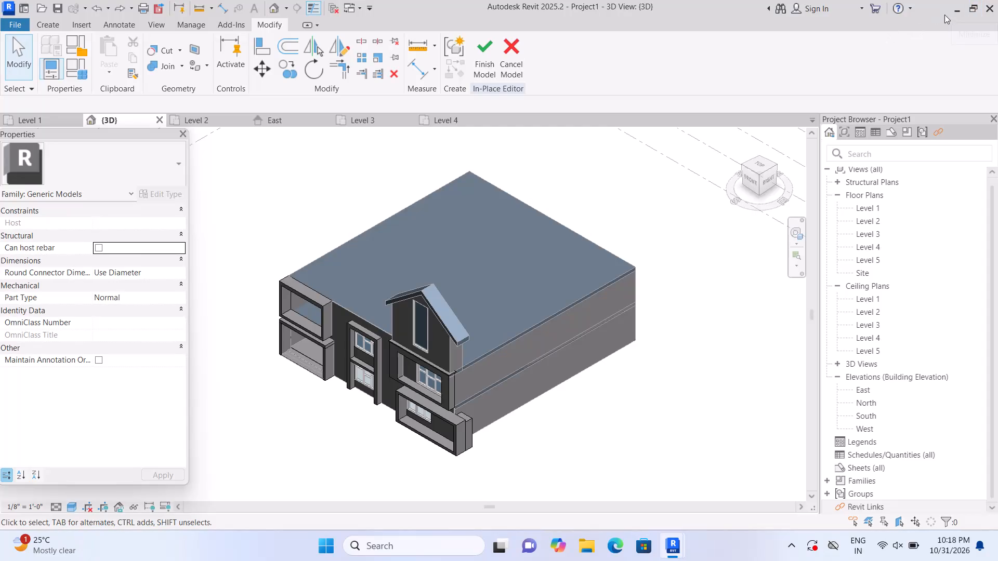
Minimize the Revit project window and launch the Fuji application from the desktop.
{"action": "left_click", "coordinate": [951, 10]}
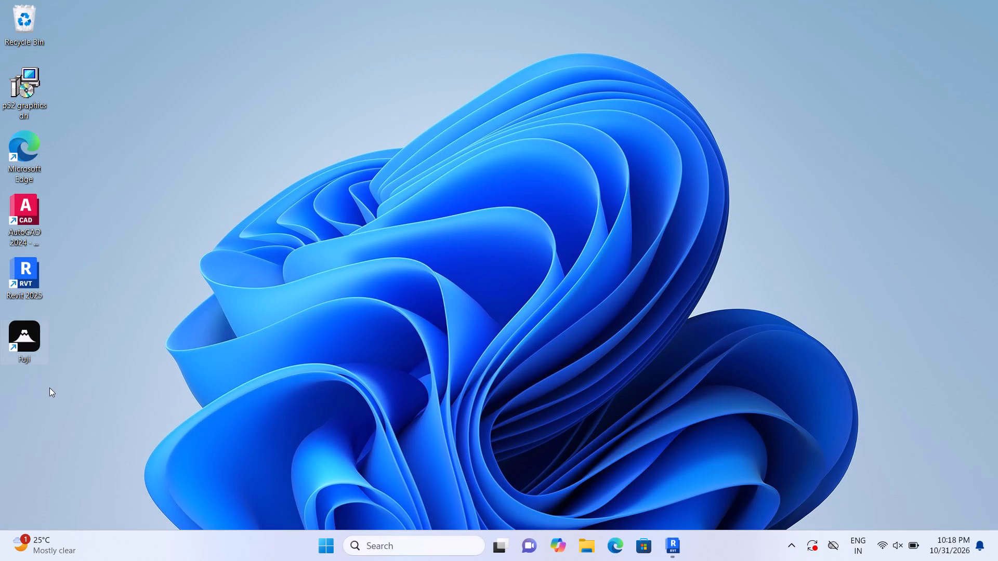
{"action": "double_click", "coordinate": [33, 333]}
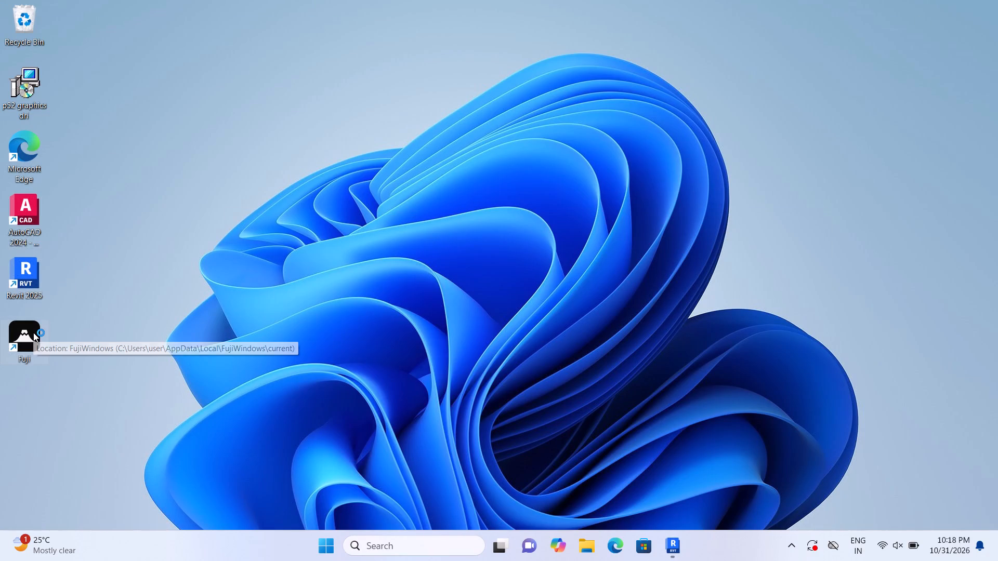
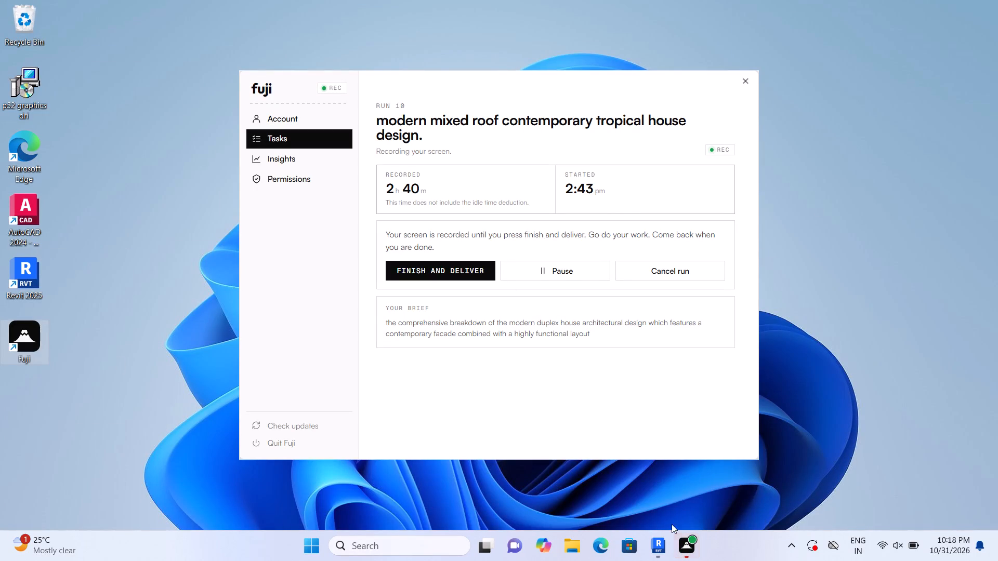
Switch back to the Revit project window showing the 3D house model.
{"action": "left_click", "coordinate": [658, 547]}
{"action": "left_click", "coordinate": [702, 481]}
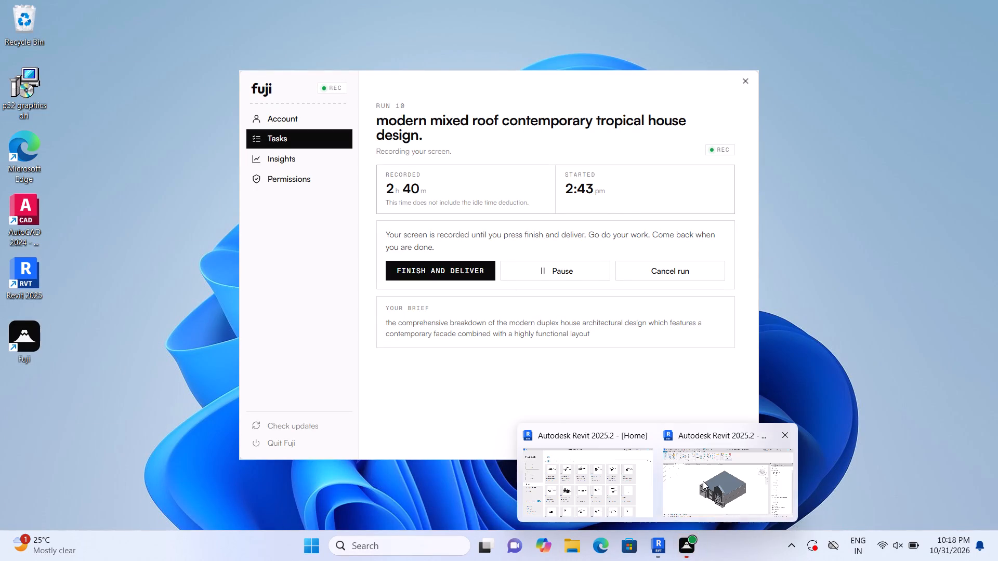
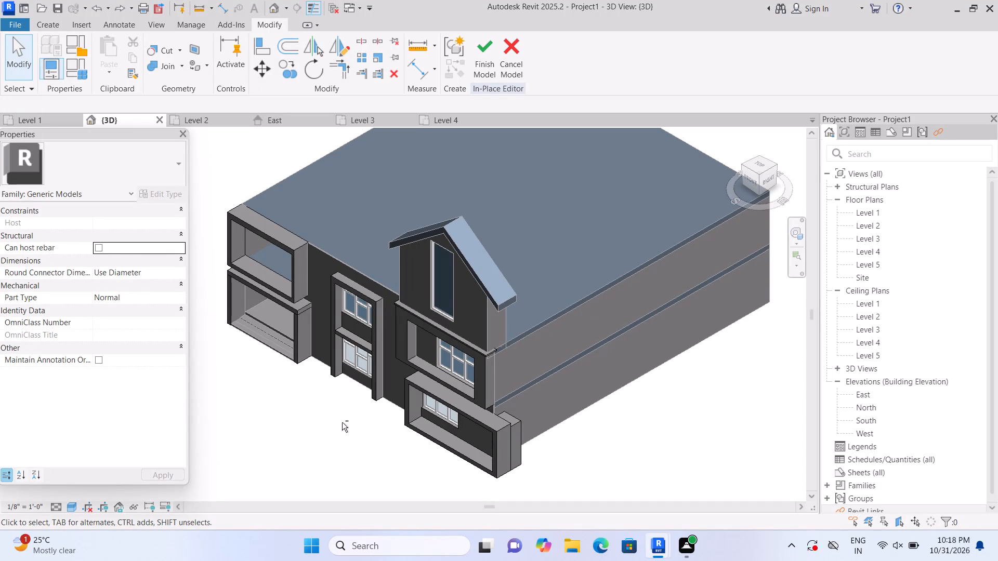
Examine the house's side walls, main roof surface and roof edges beside the front facade from several angles.
{"action": "middle_click_drag", "start_coordinate": [215, 372], "coordinate": [503, 377], "text": "shift"}
{"action": "scroll", "coordinate": [673, 260], "scroll_direction": "up", "scroll_amount": 1, "text": "shift"}
{"action": "right_click_drag", "start_coordinate": [671, 270], "coordinate": [666, 276], "text": "shift"}
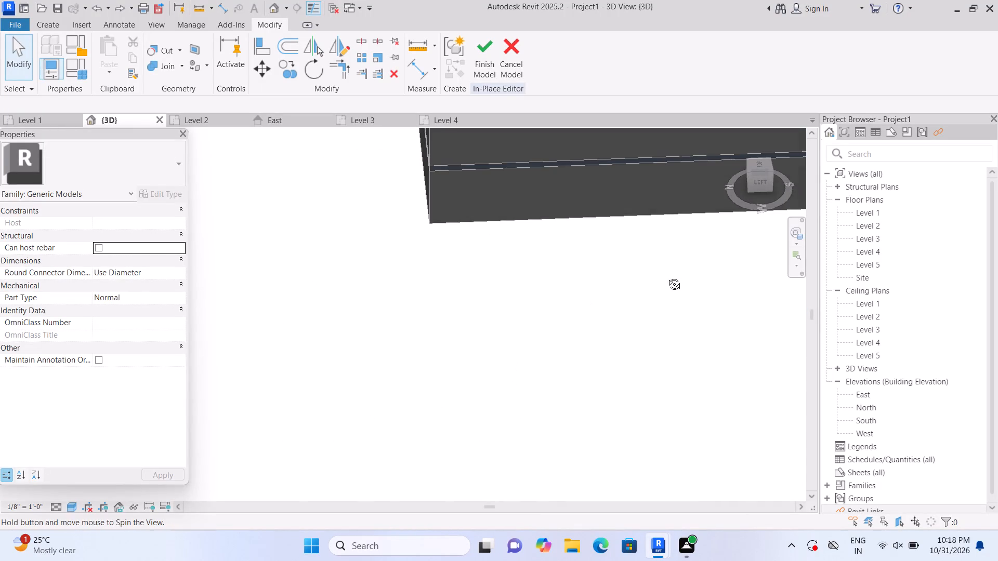
{"action": "right_click_drag", "start_coordinate": [666, 276], "coordinate": [625, 312], "text": "shift"}
{"action": "right_click_drag", "start_coordinate": [621, 315], "coordinate": [577, 348], "text": "shift"}
{"action": "middle_click_drag", "start_coordinate": [568, 306], "coordinate": [562, 330], "text": "shift"}
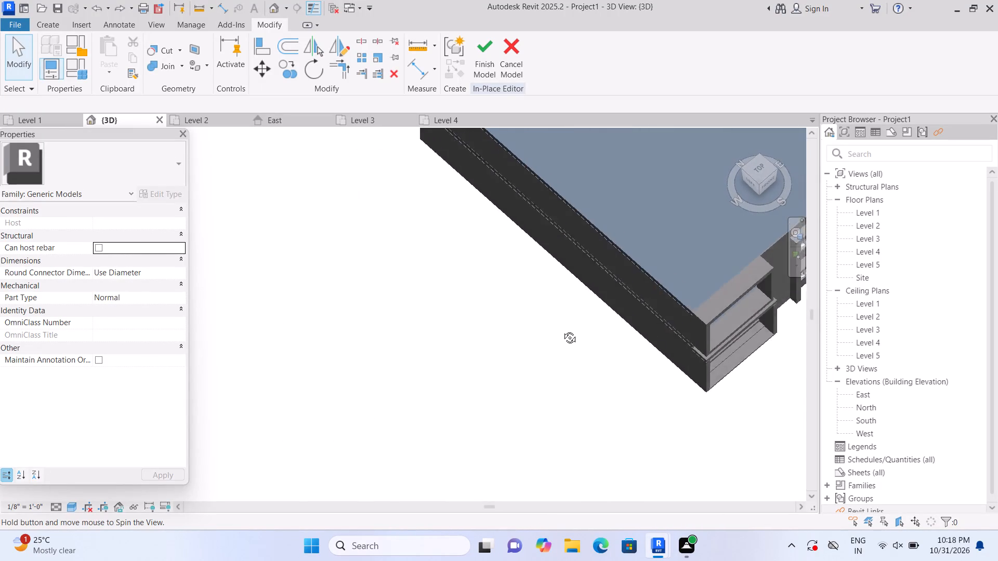
{"action": "middle_click_drag", "start_coordinate": [562, 330], "coordinate": [563, 328], "text": "shift"}
{"action": "scroll", "coordinate": [562, 317], "scroll_direction": "up", "scroll_amount": 1}
{"action": "scroll", "coordinate": [517, 292], "scroll_direction": "down", "scroll_amount": 4}
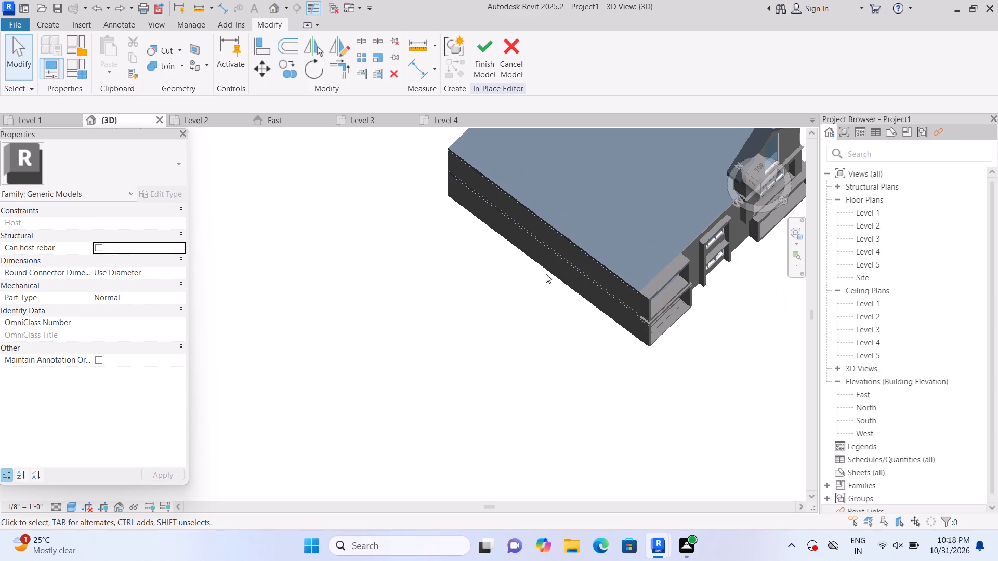
{"action": "scroll", "coordinate": [659, 167], "scroll_direction": "up", "scroll_amount": 1}
{"action": "scroll", "coordinate": [587, 253], "scroll_direction": "down", "scroll_amount": 1}
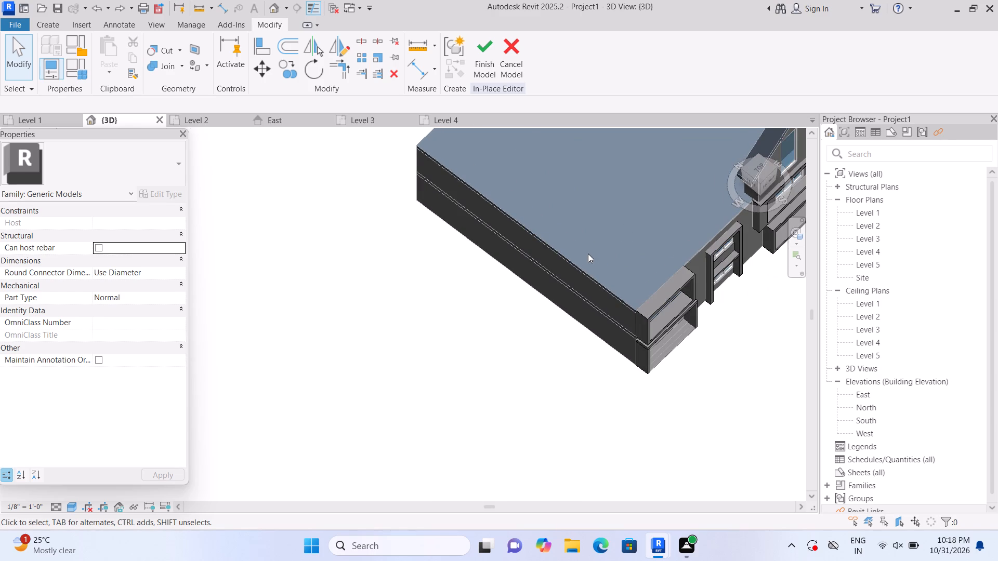
{"action": "scroll", "coordinate": [588, 253], "scroll_direction": "down", "scroll_amount": 2}
{"action": "middle_click_drag", "start_coordinate": [668, 204], "coordinate": [518, 331]}
{"action": "scroll", "coordinate": [516, 343], "scroll_direction": "up", "scroll_amount": 3}
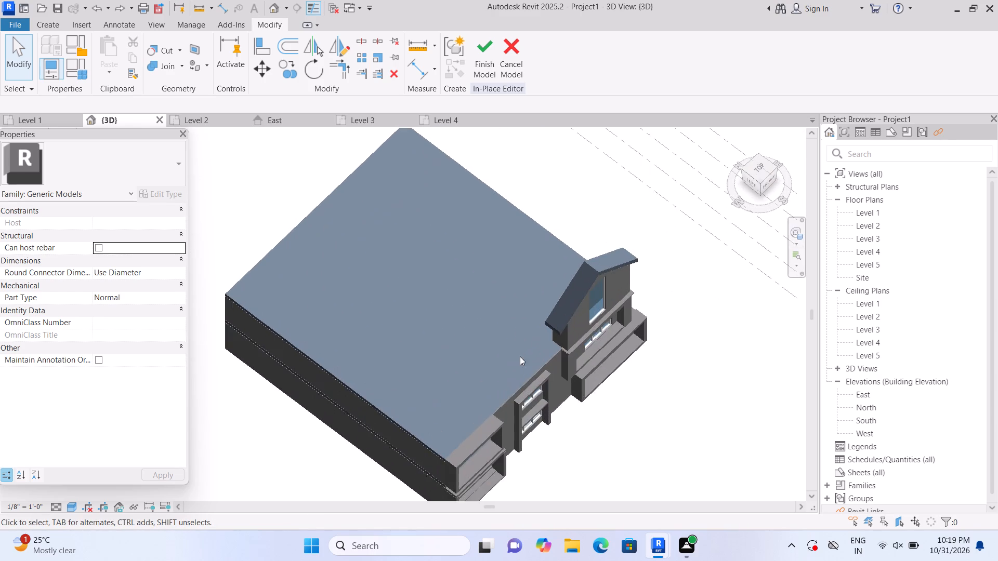
{"action": "scroll", "coordinate": [524, 366], "scroll_direction": "up", "scroll_amount": 2}
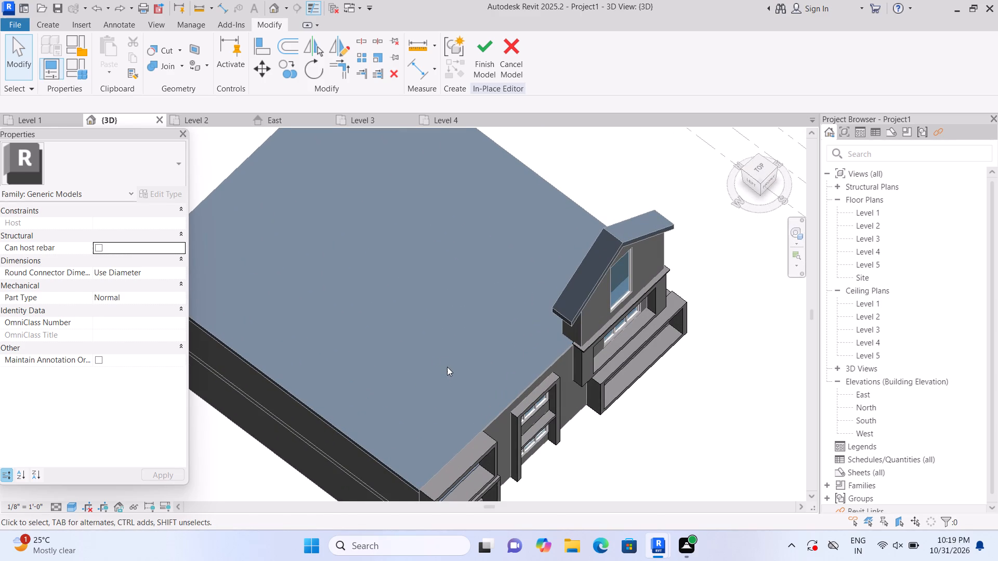
{"action": "scroll", "coordinate": [447, 367], "scroll_direction": "up", "scroll_amount": 1}
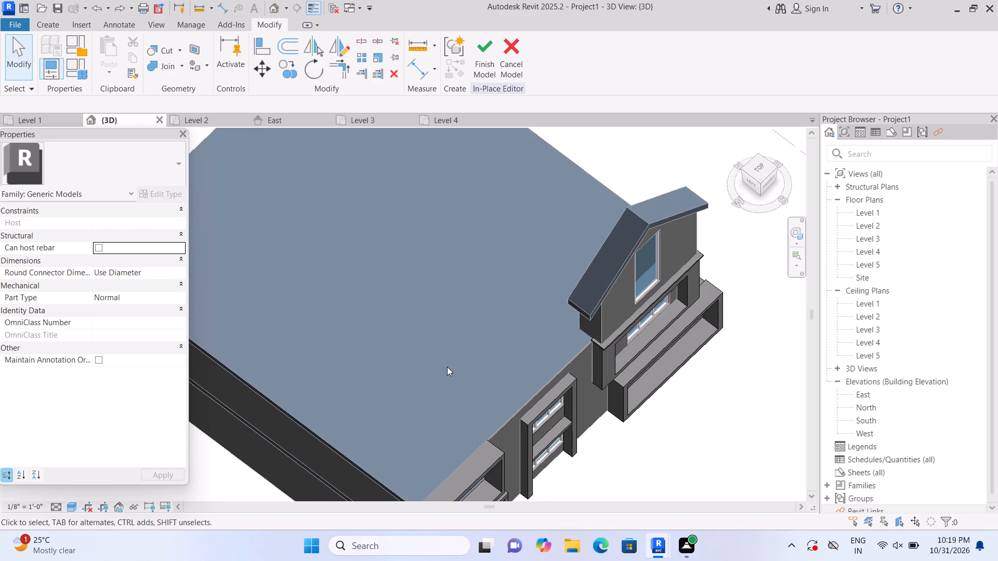
{"action": "left_click", "coordinate": [0, 100]}
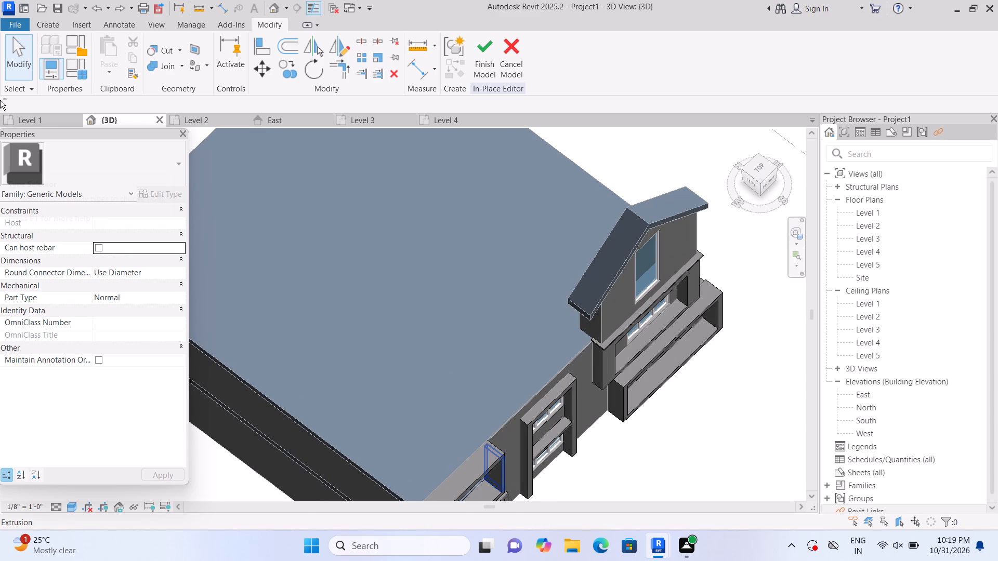
{"action": "left_click_drag", "start_coordinate": [0, 100], "coordinate": [0, 0], "text": "shift"}
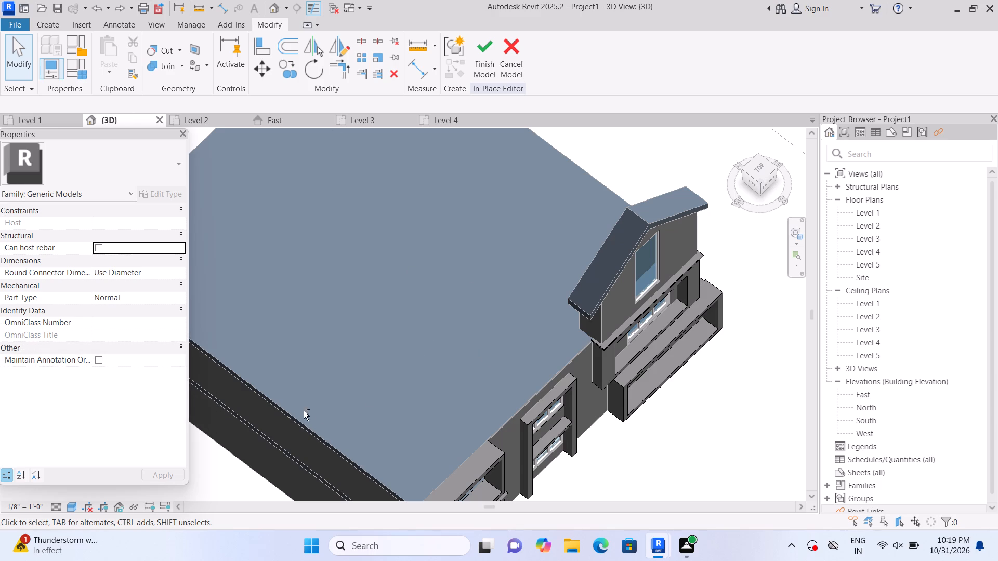
{"action": "scroll", "coordinate": [373, 388], "scroll_direction": "down", "scroll_amount": 4}
{"action": "scroll", "coordinate": [337, 483], "scroll_direction": "up", "scroll_amount": 4}
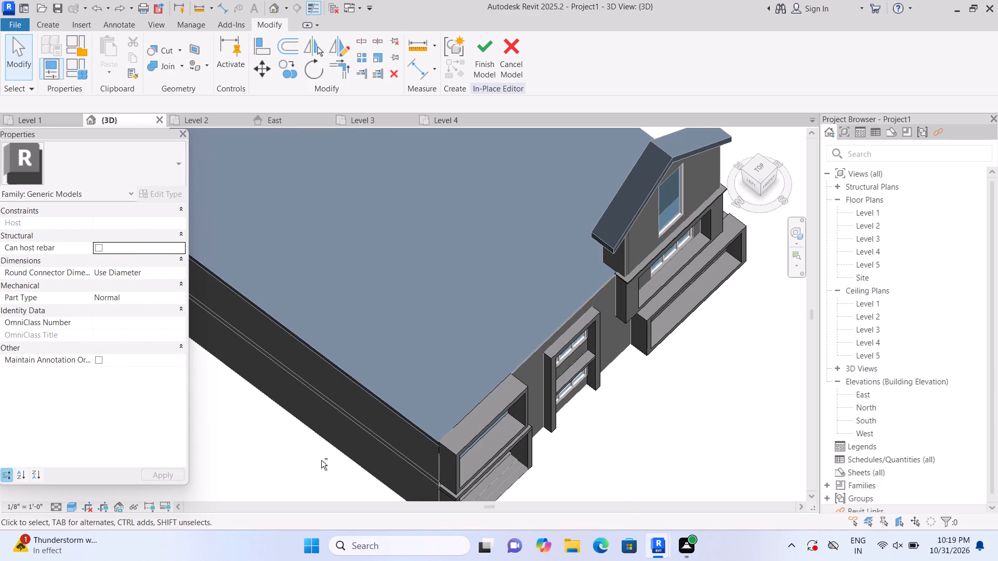
{"action": "middle_click_drag", "start_coordinate": [148, 435], "coordinate": [302, 433], "text": "shift"}
{"action": "middle_click_drag", "start_coordinate": [302, 433], "coordinate": [303, 433], "text": "shift"}
{"action": "left_click_drag", "start_coordinate": [275, 417], "coordinate": [285, 423], "text": "shift"}
{"action": "middle_click_drag", "start_coordinate": [283, 423], "coordinate": [391, 351], "text": "shift"}
{"action": "middle_click", "coordinate": [475, 392]}
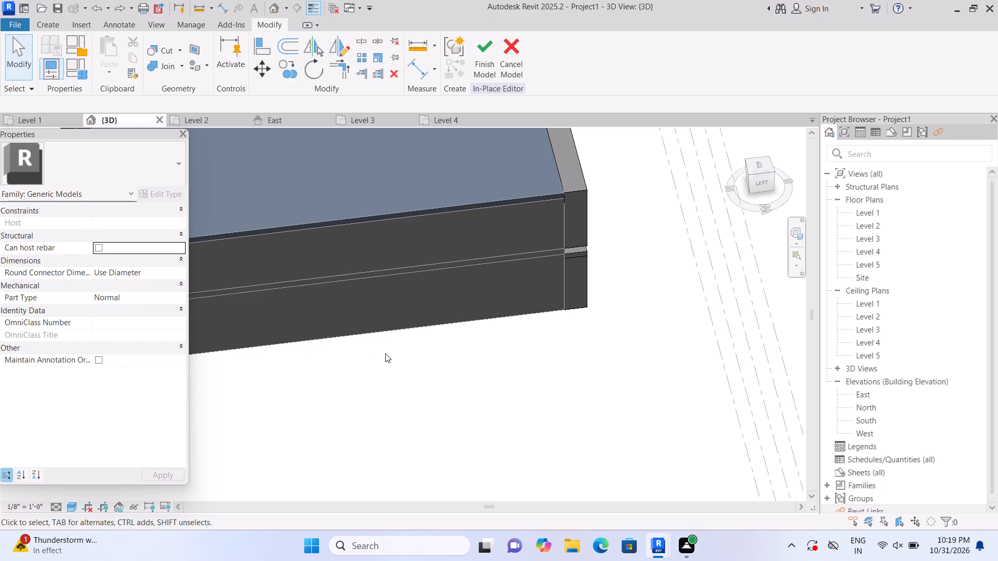
{"action": "scroll", "coordinate": [432, 355], "scroll_direction": "up", "scroll_amount": 1, "text": "shift"}
{"action": "scroll", "coordinate": [440, 353], "scroll_direction": "down", "scroll_amount": 5, "text": "shift"}
{"action": "scroll", "coordinate": [439, 357], "scroll_direction": "down", "scroll_amount": 1}
{"action": "scroll", "coordinate": [456, 310], "scroll_direction": "down", "scroll_amount": 3}
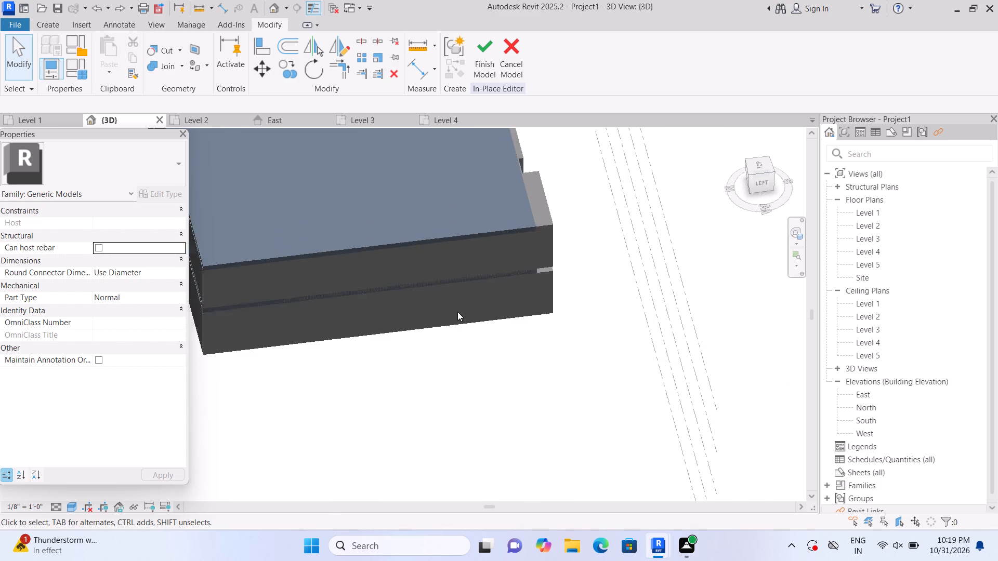
{"action": "middle_click_drag", "start_coordinate": [540, 338], "coordinate": [456, 358], "text": "shift"}
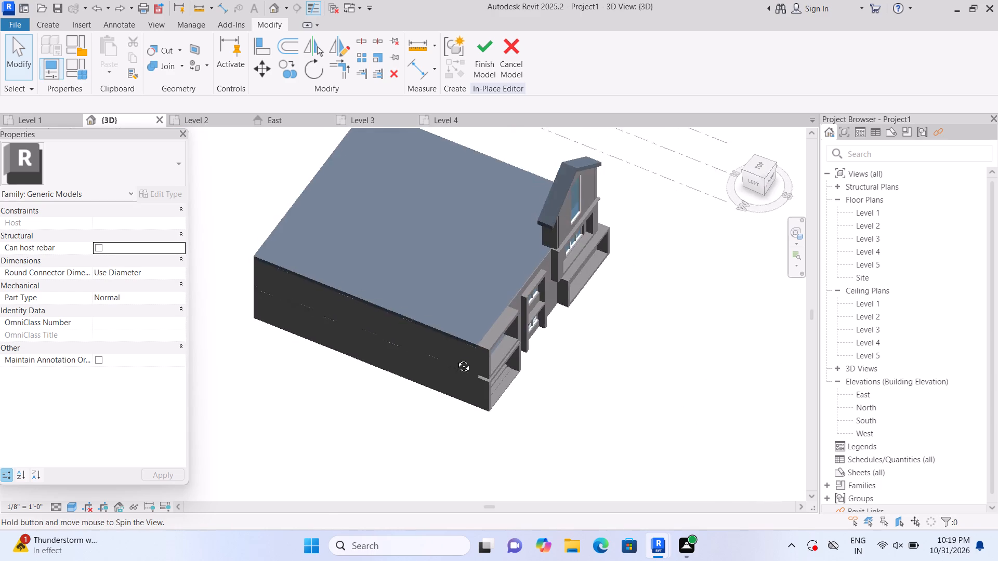
{"action": "middle_click_drag", "start_coordinate": [456, 358], "coordinate": [443, 373], "text": "shift"}
{"action": "scroll", "coordinate": [451, 342], "scroll_direction": "up", "scroll_amount": 3, "text": "shift"}
{"action": "scroll", "coordinate": [446, 328], "scroll_direction": "down", "scroll_amount": 1, "text": "shift"}
{"action": "scroll", "coordinate": [446, 328], "scroll_direction": "up", "scroll_amount": 5, "text": "shift"}
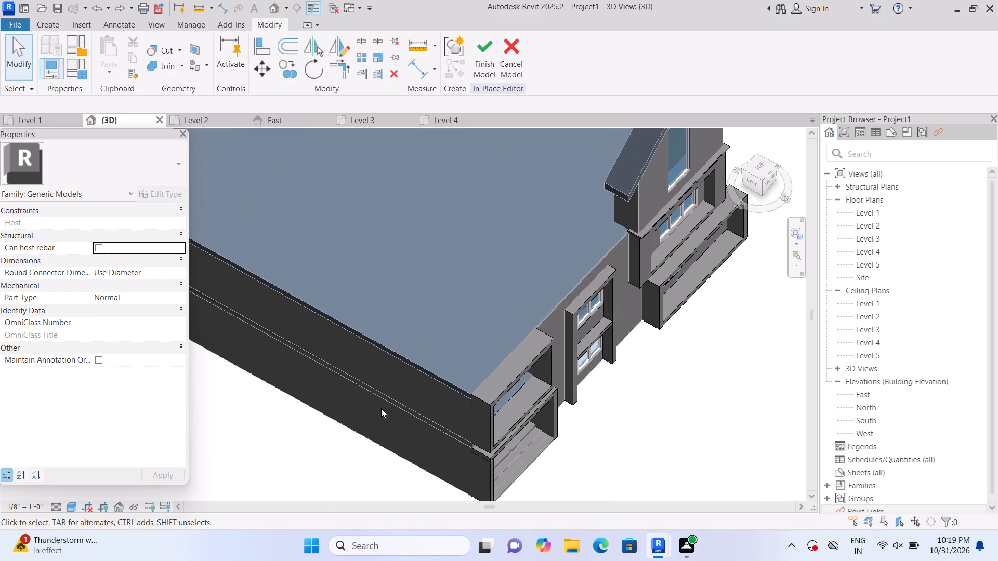
{"action": "middle_click_drag", "start_coordinate": [387, 410], "coordinate": [417, 411], "text": "shift"}
{"action": "scroll", "coordinate": [423, 264], "scroll_direction": "up", "scroll_amount": 1}
{"action": "middle_click", "coordinate": [437, 356]}
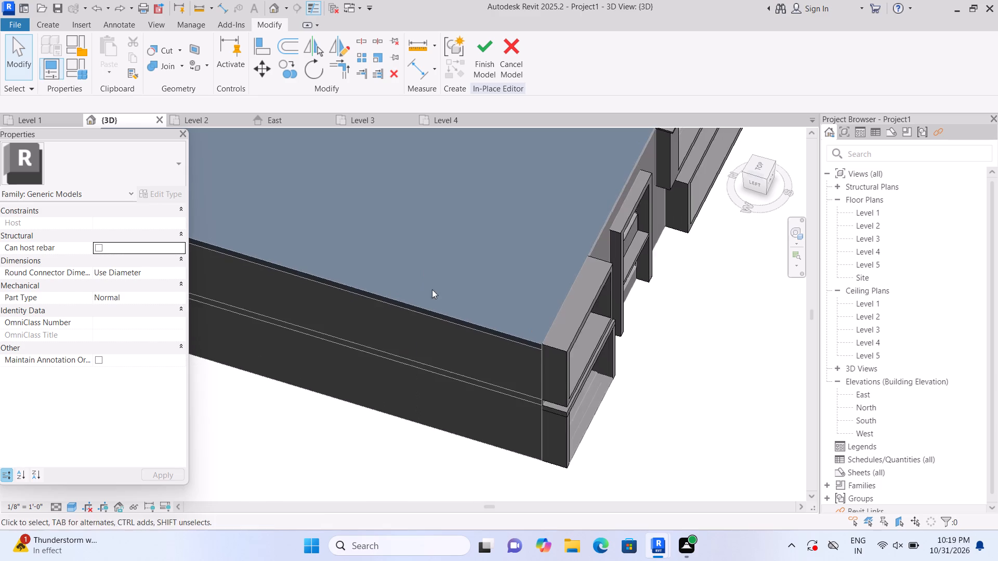
{"action": "middle_click_drag", "start_coordinate": [433, 246], "coordinate": [422, 390]}
{"action": "scroll", "coordinate": [559, 330], "scroll_direction": "up", "scroll_amount": 1}
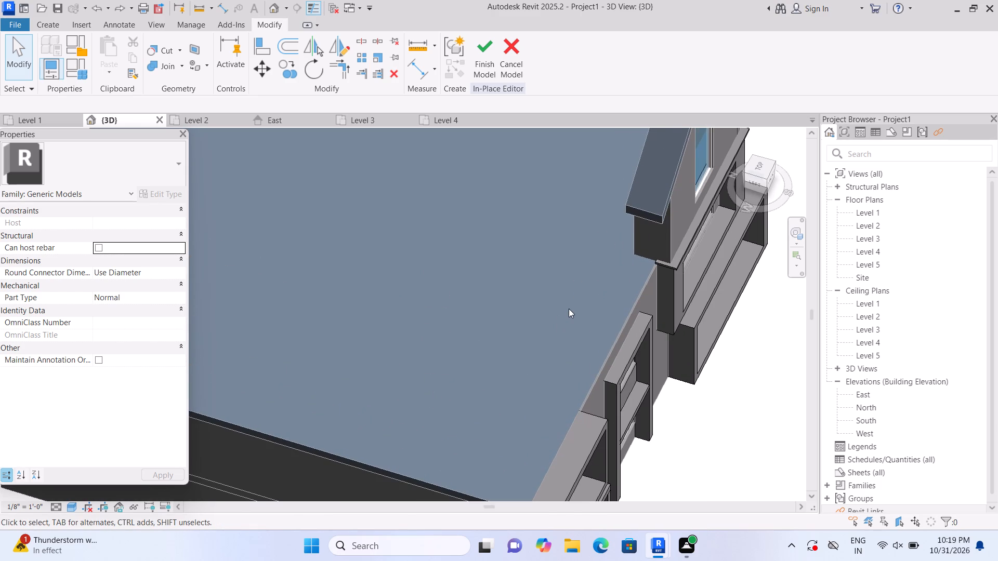
Start an in-place extrusion and pick the main roof's top surface as its work plane.
{"action": "left_click", "coordinate": [51, 28]}
{"action": "left_click", "coordinate": [109, 62]}
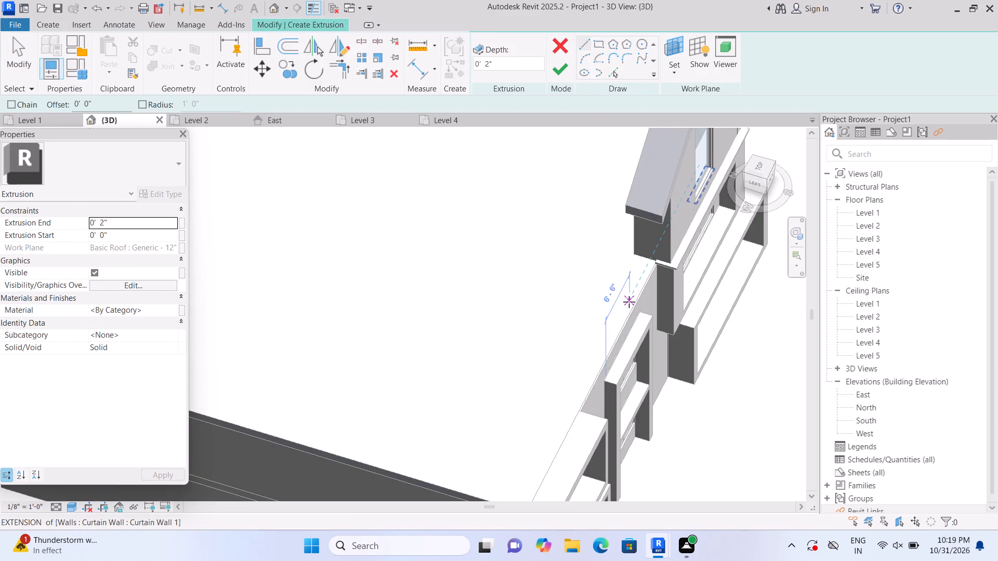
{"action": "left_click", "coordinate": [673, 72]}
{"action": "left_click", "coordinate": [693, 114]}
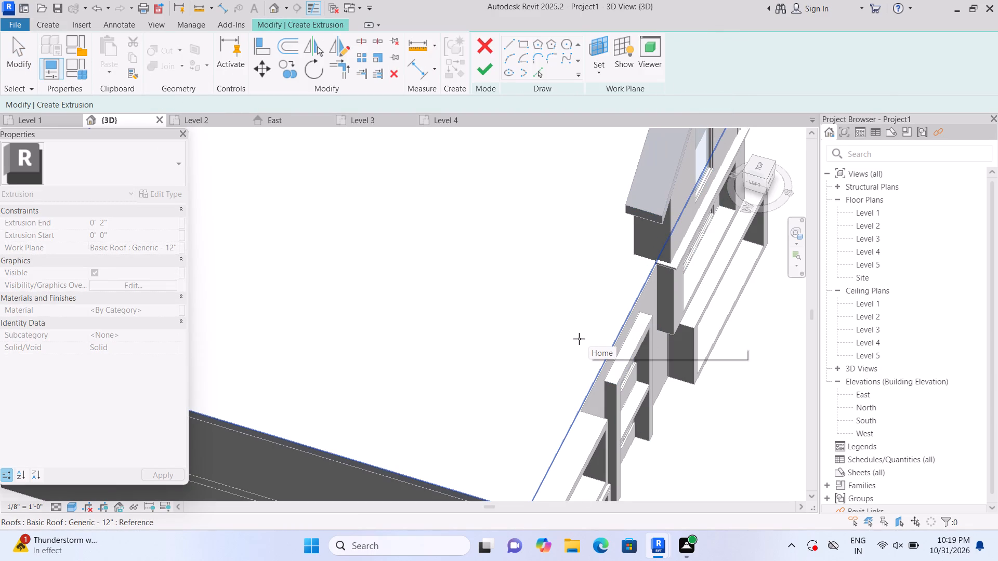
{"action": "left_click", "coordinate": [537, 334]}
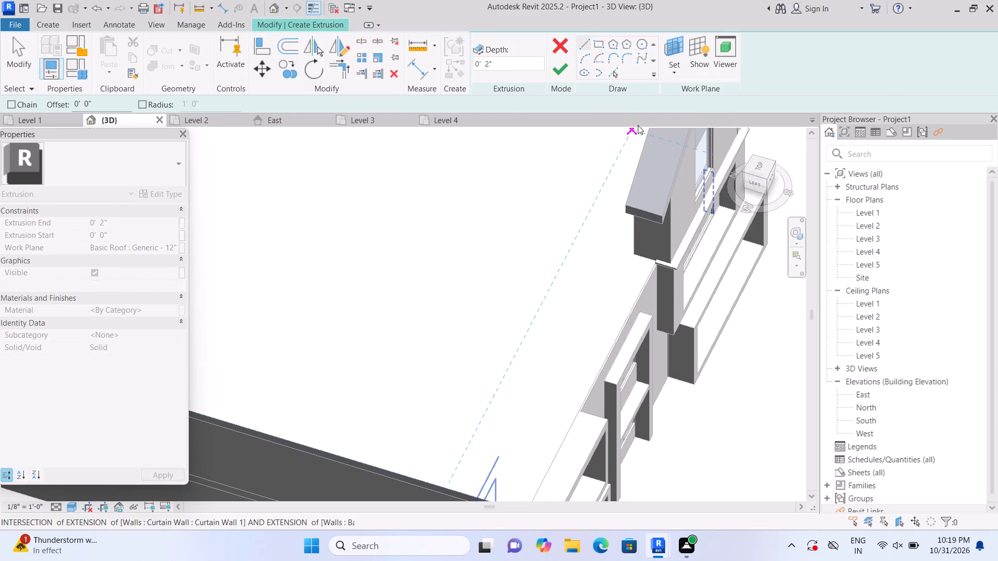
Sketch a rectangle about 1'-3" by 35'-10" along the main roof's facade edge, from the upper wall's base to the roof's outer edge.
{"action": "left_click", "coordinate": [598, 46]}
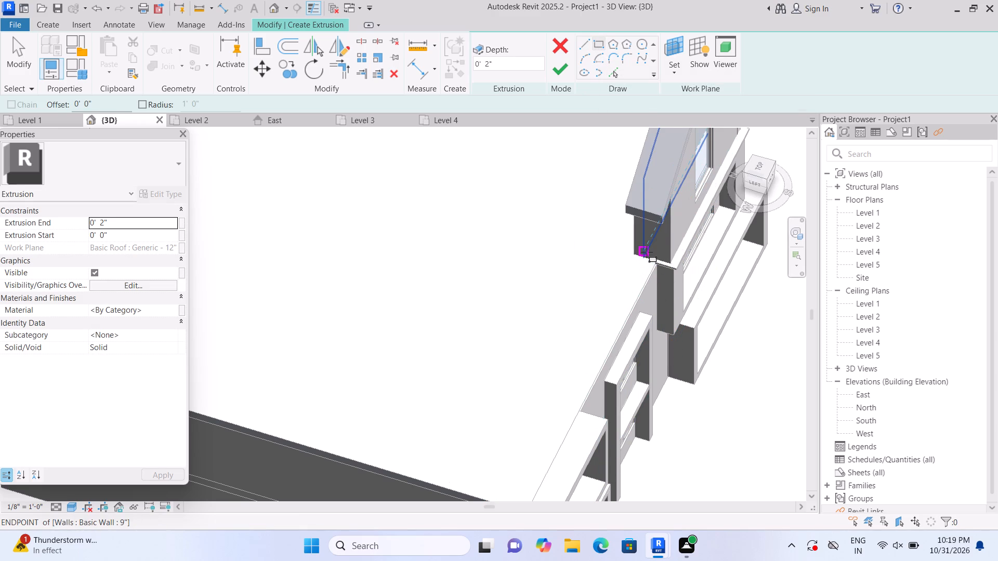
{"action": "scroll", "coordinate": [658, 277], "scroll_direction": "up", "scroll_amount": 1}
{"action": "middle_click_drag", "start_coordinate": [623, 272], "coordinate": [551, 257]}
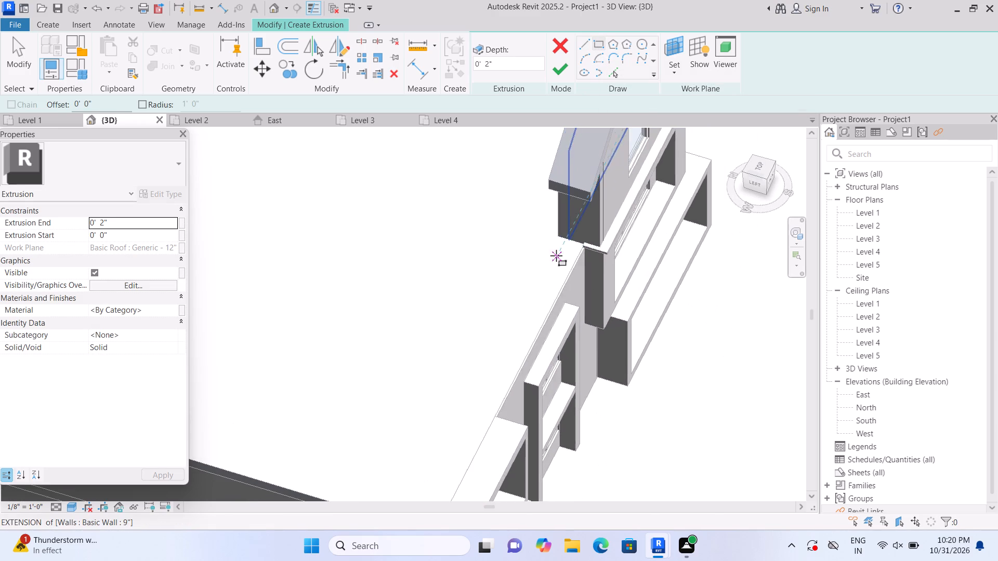
{"action": "scroll", "coordinate": [575, 249], "scroll_direction": "up", "scroll_amount": 9}
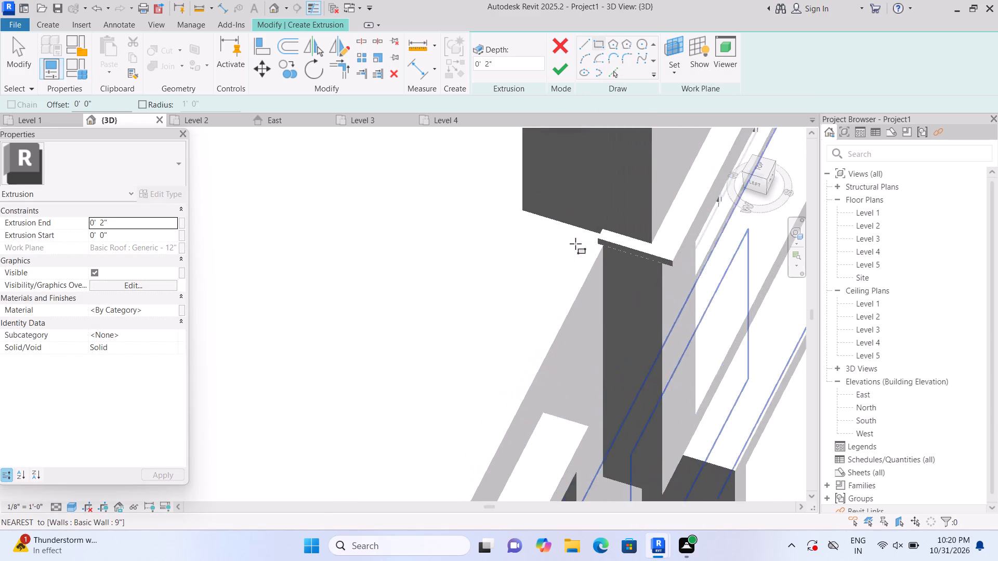
{"action": "scroll", "coordinate": [575, 244], "scroll_direction": "up", "scroll_amount": 5}
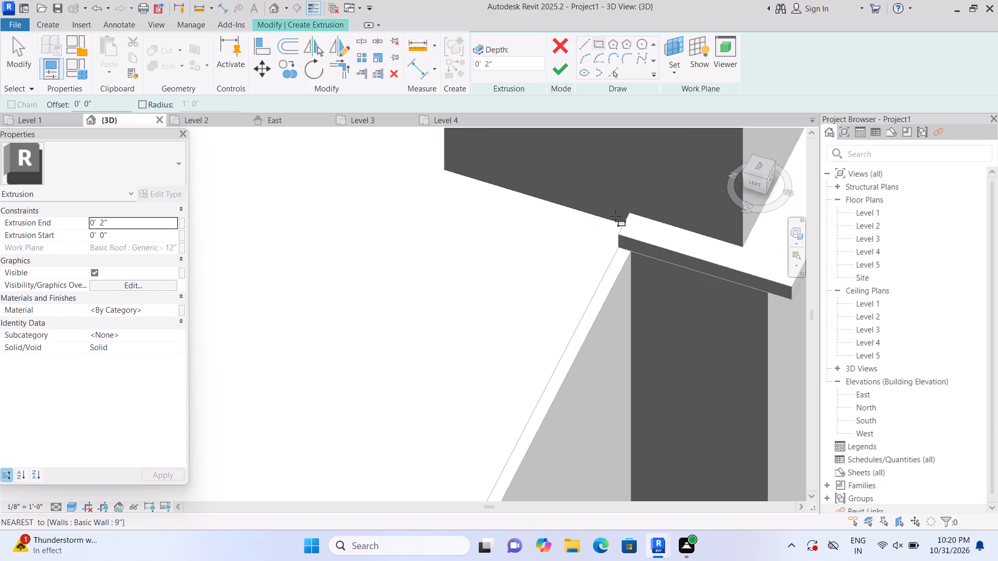
{"action": "scroll", "coordinate": [616, 221], "scroll_direction": "up", "scroll_amount": 2}
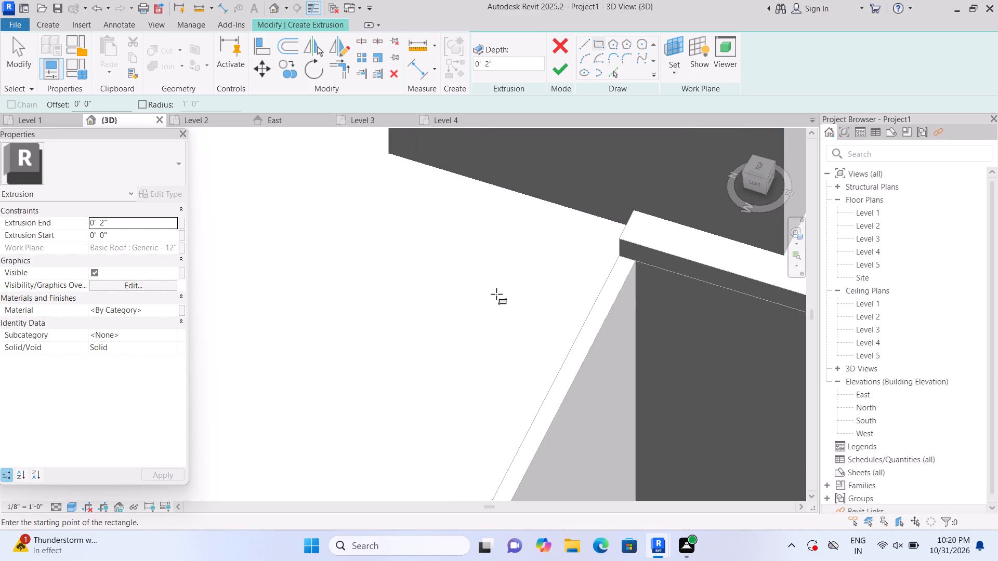
{"action": "middle_click_drag", "start_coordinate": [509, 298], "coordinate": [525, 301], "text": "shift"}
{"action": "scroll", "coordinate": [454, 263], "scroll_direction": "down", "scroll_amount": 9}
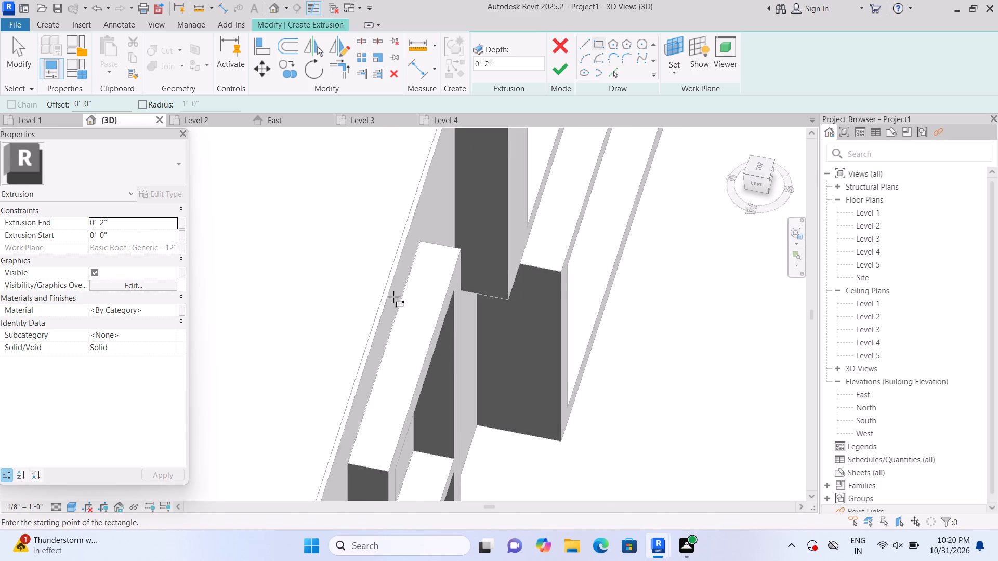
{"action": "scroll", "coordinate": [392, 293], "scroll_direction": "down", "scroll_amount": 4}
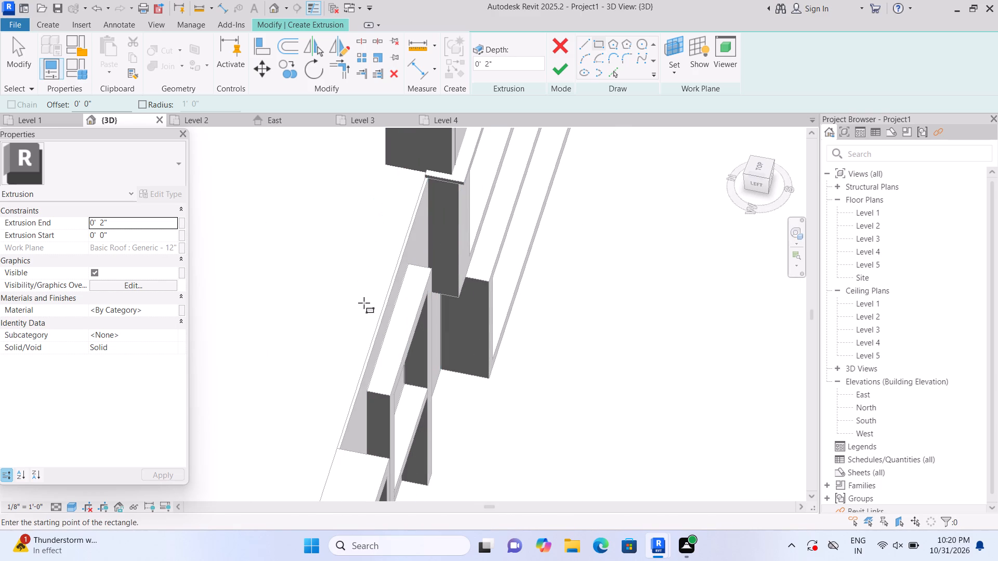
{"action": "middle_click", "coordinate": [424, 328], "text": "shift"}
{"action": "middle_click_drag", "start_coordinate": [346, 325], "coordinate": [380, 313], "text": "shift"}
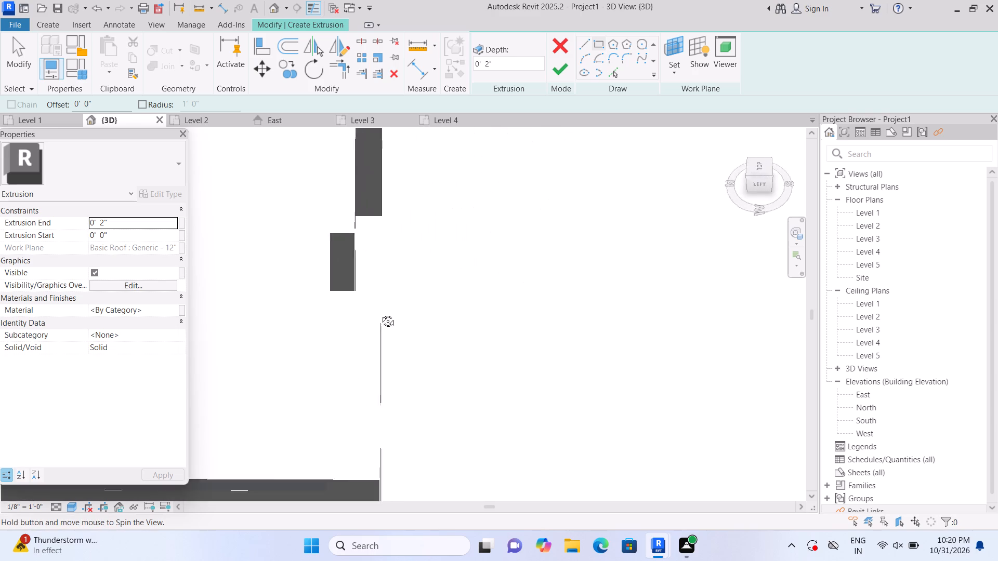
{"action": "middle_click_drag", "start_coordinate": [380, 313], "coordinate": [415, 276], "text": "shift"}
{"action": "scroll", "coordinate": [398, 282], "scroll_direction": "up", "scroll_amount": 1, "text": "shift"}
{"action": "middle_click", "coordinate": [523, 309]}
{"action": "scroll", "coordinate": [426, 313], "scroll_direction": "down", "scroll_amount": 2}
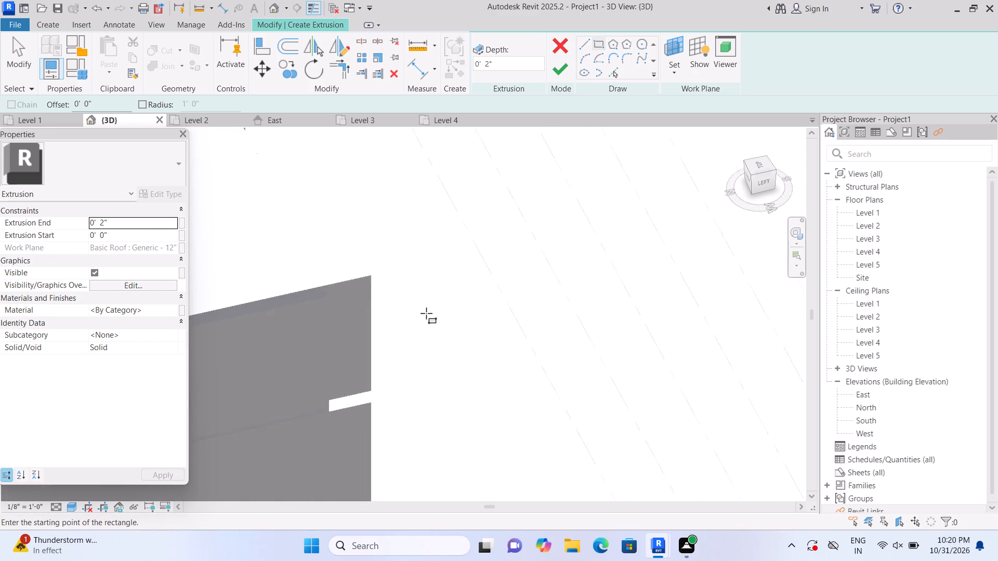
{"action": "scroll", "coordinate": [426, 313], "scroll_direction": "down", "scroll_amount": 3}
{"action": "middle_click_drag", "start_coordinate": [309, 260], "coordinate": [470, 325]}
{"action": "middle_click", "coordinate": [402, 362]}
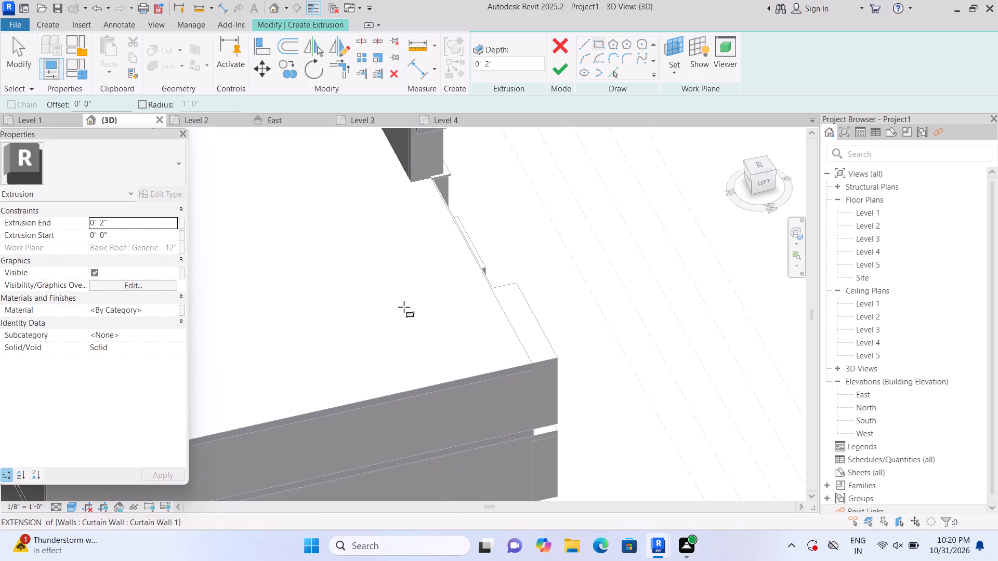
{"action": "middle_click", "coordinate": [422, 329]}
{"action": "scroll", "coordinate": [431, 195], "scroll_direction": "up", "scroll_amount": 3}
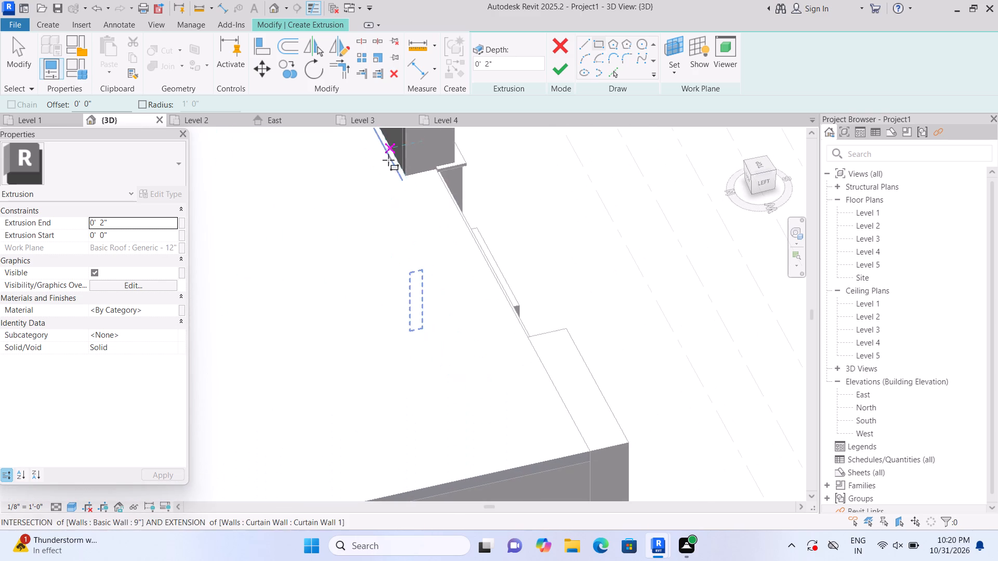
{"action": "middle_click_drag", "start_coordinate": [407, 159], "coordinate": [426, 268]}
{"action": "scroll", "coordinate": [452, 313], "scroll_direction": "up", "scroll_amount": 5}
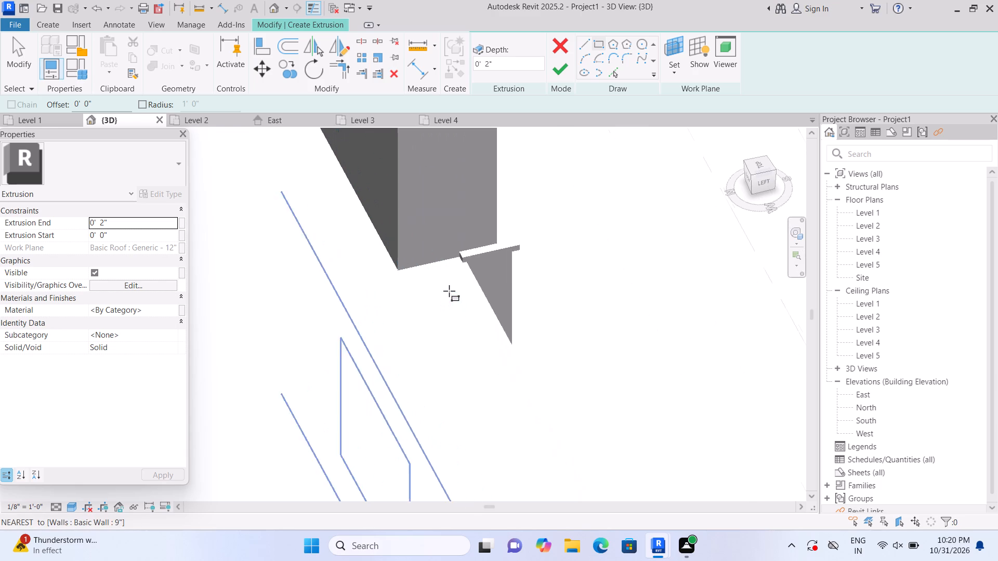
{"action": "scroll", "coordinate": [449, 288], "scroll_direction": "up", "scroll_amount": 5}
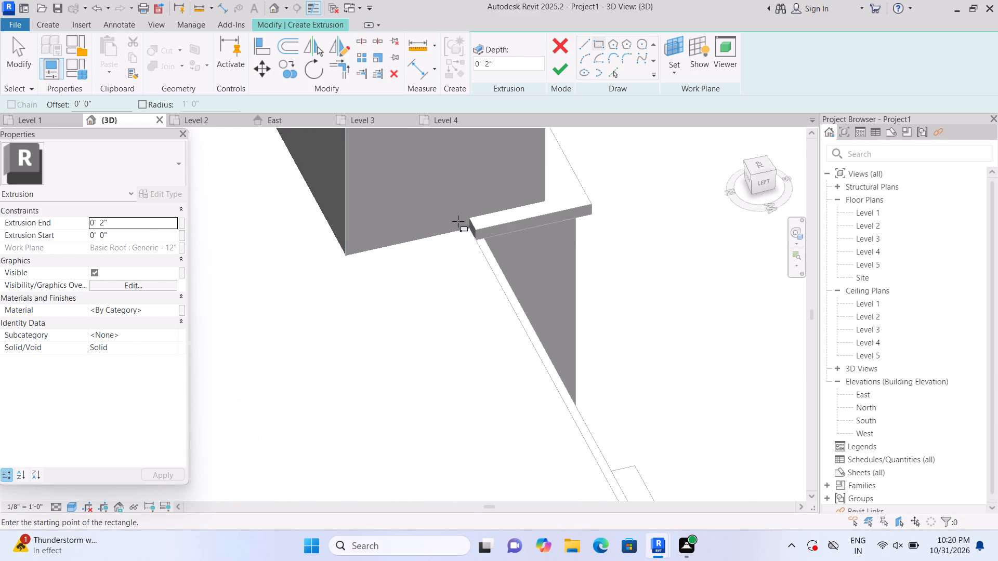
{"action": "scroll", "coordinate": [467, 227], "scroll_direction": "up", "scroll_amount": 8}
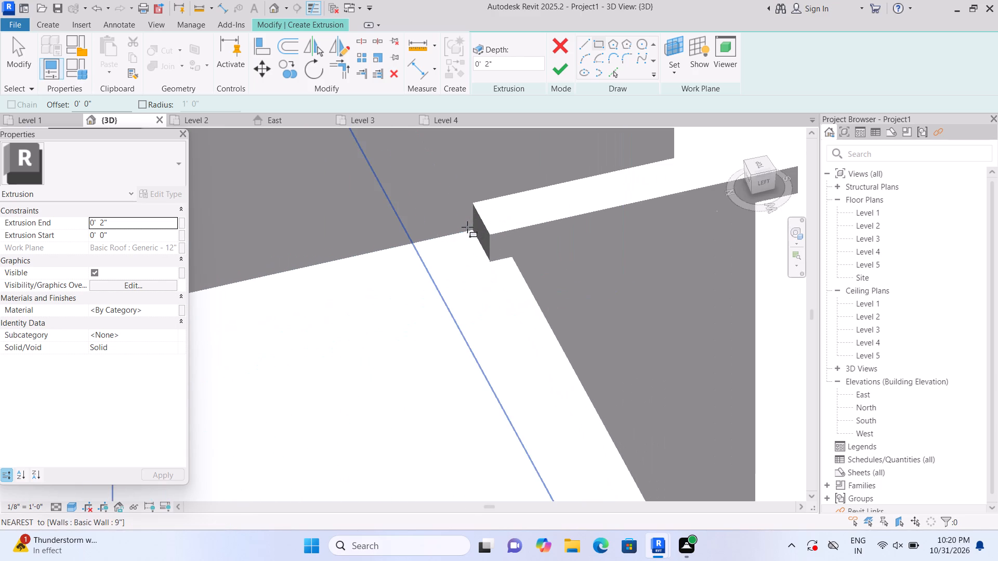
{"action": "left_click", "coordinate": [471, 233]}
{"action": "scroll", "coordinate": [416, 409], "scroll_direction": "down", "scroll_amount": 3}
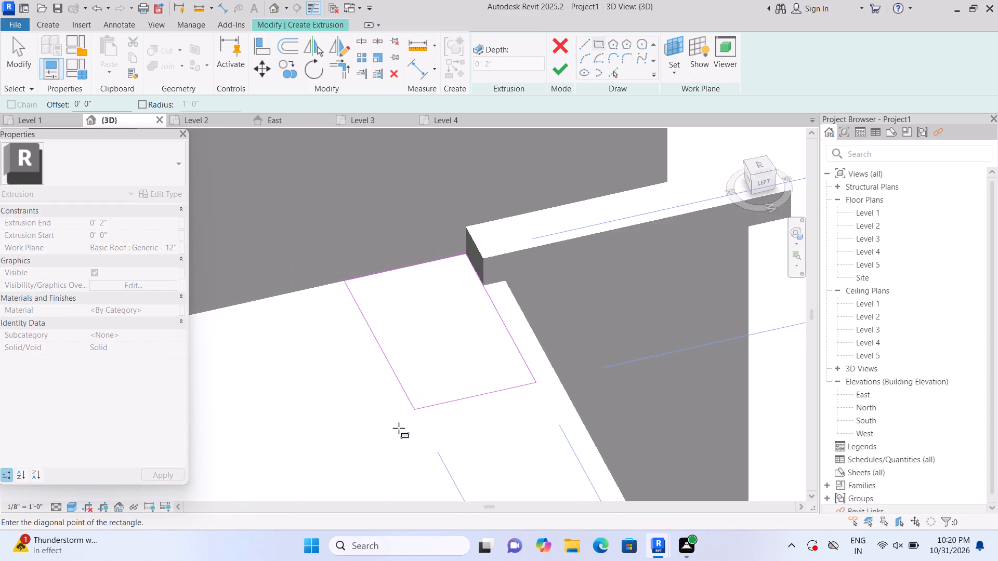
{"action": "scroll", "coordinate": [340, 438], "scroll_direction": "down", "scroll_amount": 9}
{"action": "middle_click_drag", "start_coordinate": [299, 358], "coordinate": [296, 336]}
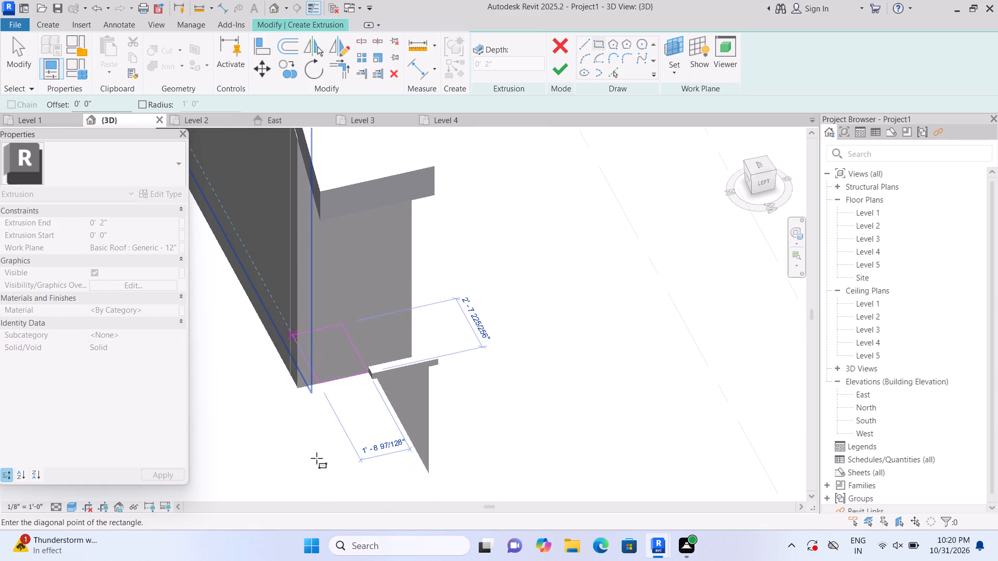
{"action": "middle_click_drag", "start_coordinate": [375, 470], "coordinate": [342, 403], "text": "shift"}
{"action": "scroll", "coordinate": [427, 510], "scroll_direction": "down", "scroll_amount": 4}
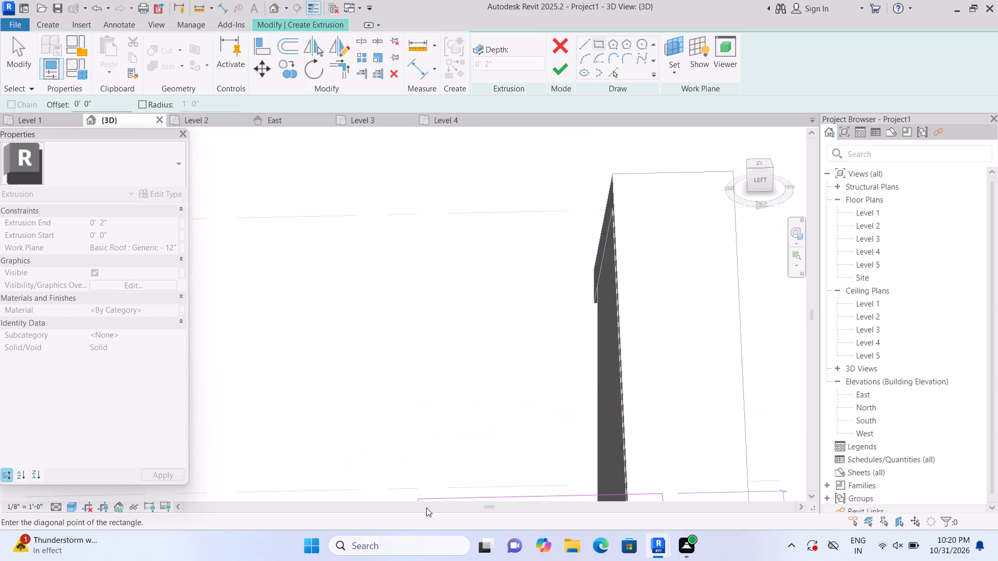
{"action": "scroll", "coordinate": [435, 425], "scroll_direction": "down", "scroll_amount": 16}
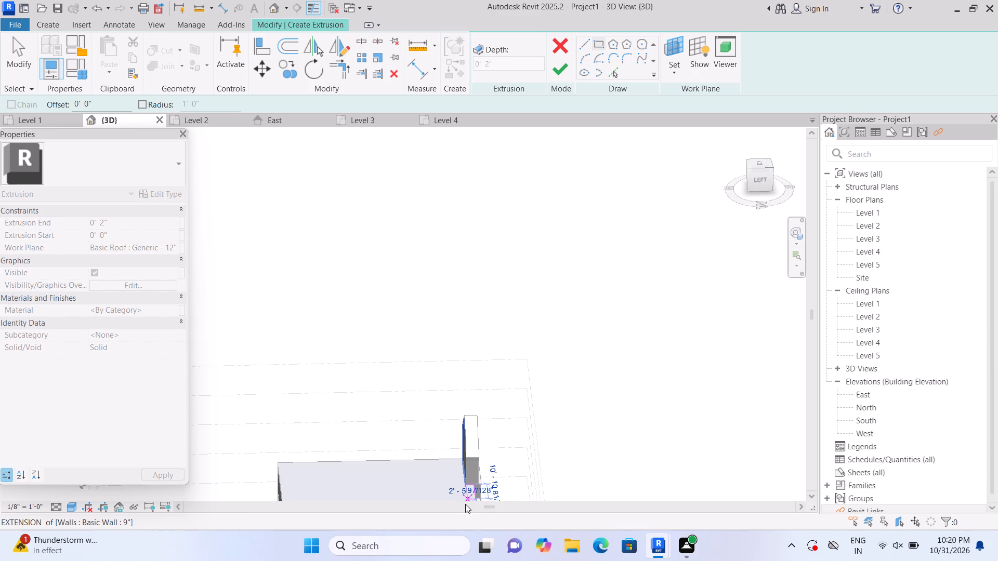
{"action": "scroll", "coordinate": [467, 497], "scroll_direction": "up", "scroll_amount": 1}
{"action": "middle_click_drag", "start_coordinate": [448, 488], "coordinate": [427, 400]}
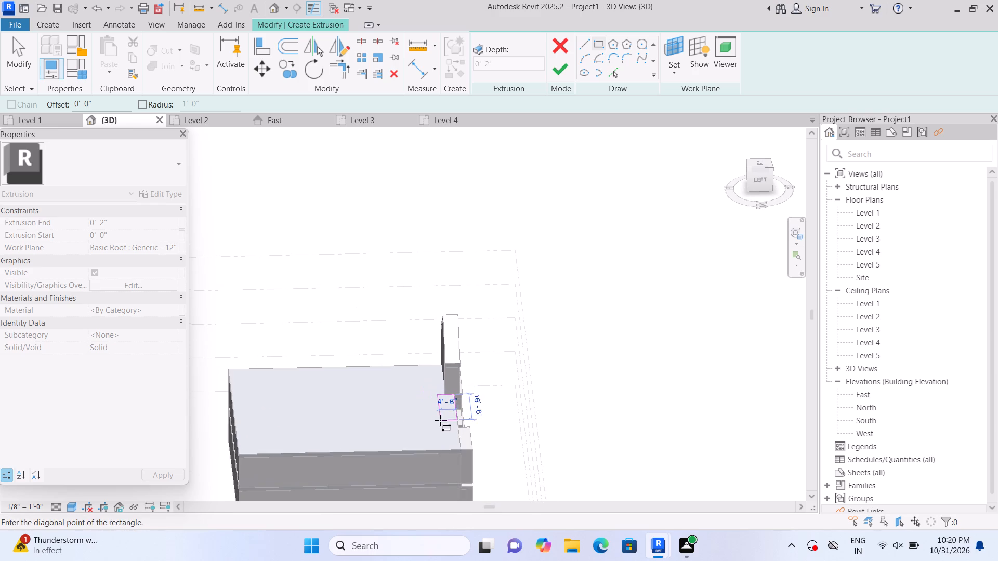
{"action": "scroll", "coordinate": [448, 427], "scroll_direction": "up", "scroll_amount": 11}
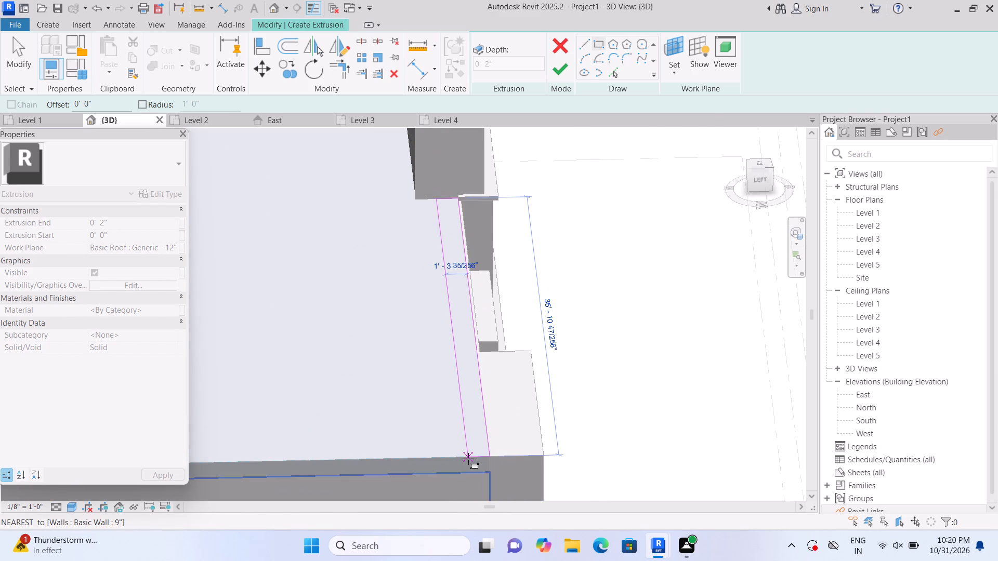
{"action": "left_click", "coordinate": [468, 459]}
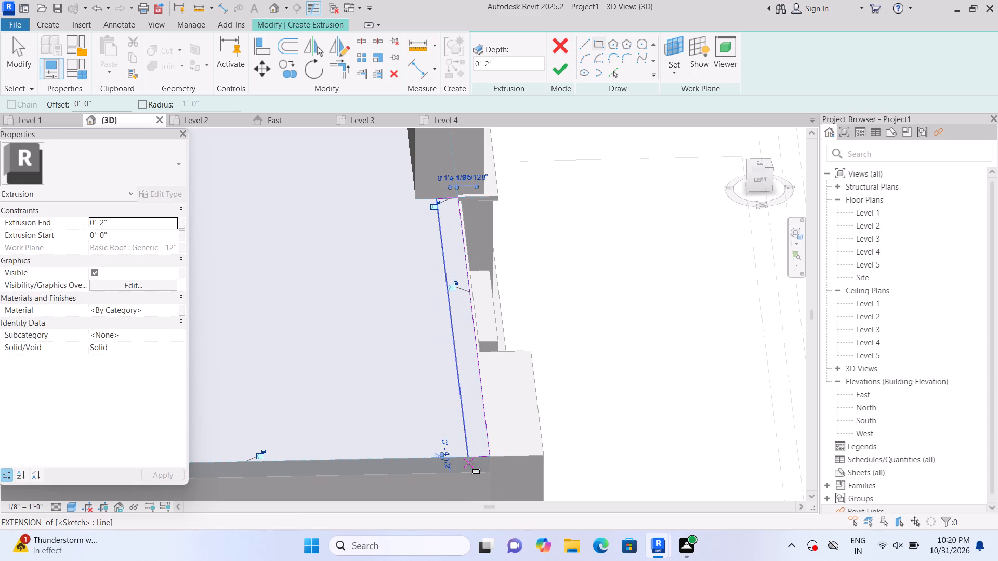
Finish the rectangular strip sketch on the main roof as a 2" extrusion.
{"action": "scroll", "coordinate": [449, 455], "scroll_direction": "up", "scroll_amount": 1}
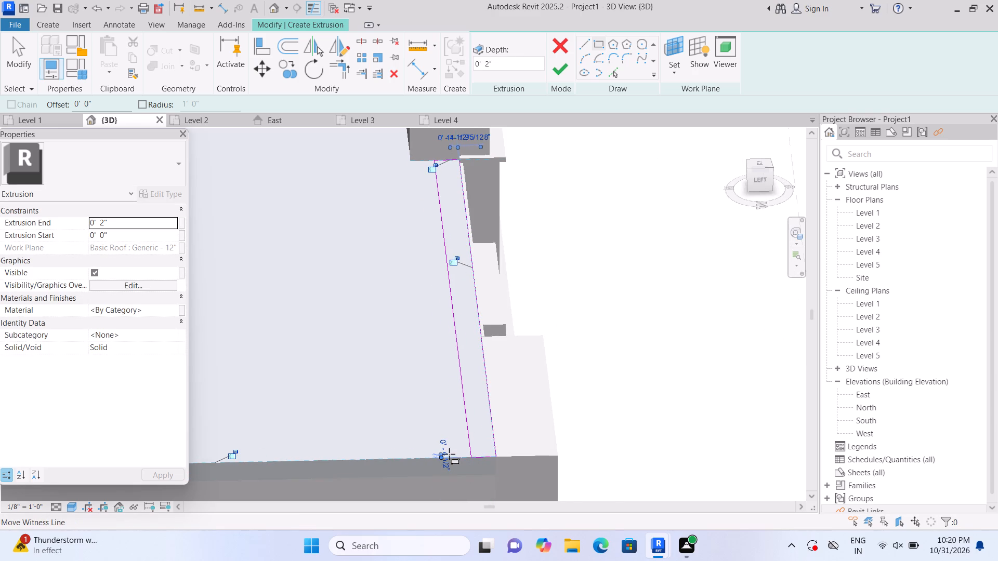
{"action": "scroll", "coordinate": [449, 454], "scroll_direction": "up", "scroll_amount": 3}
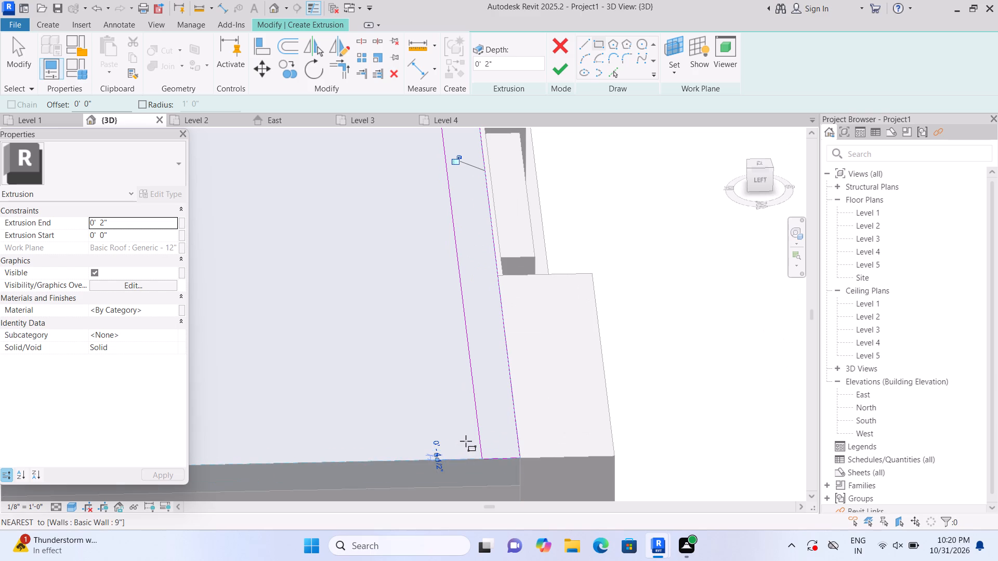
{"action": "left_click", "coordinate": [488, 436]}
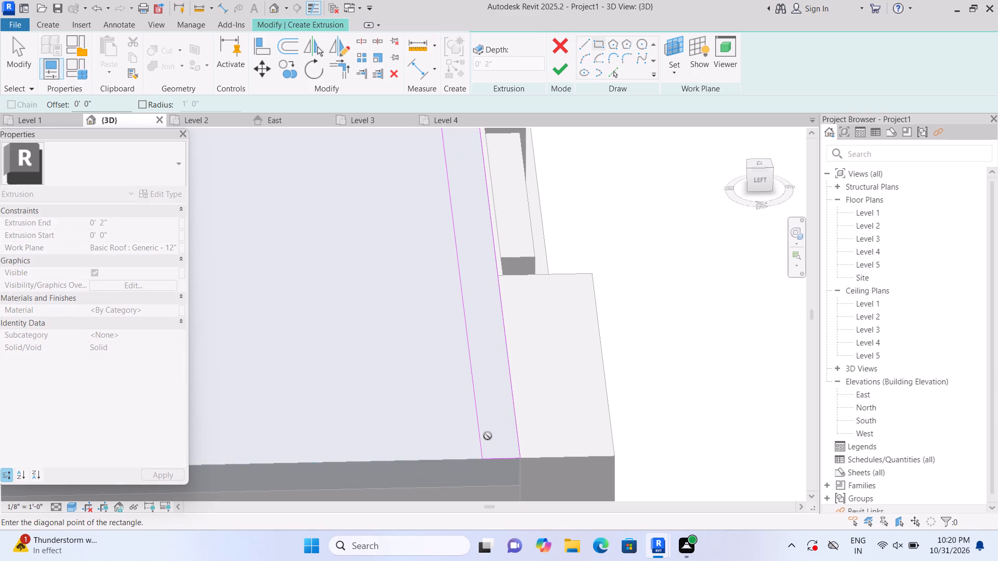
{"action": "key", "text": "Escape"}
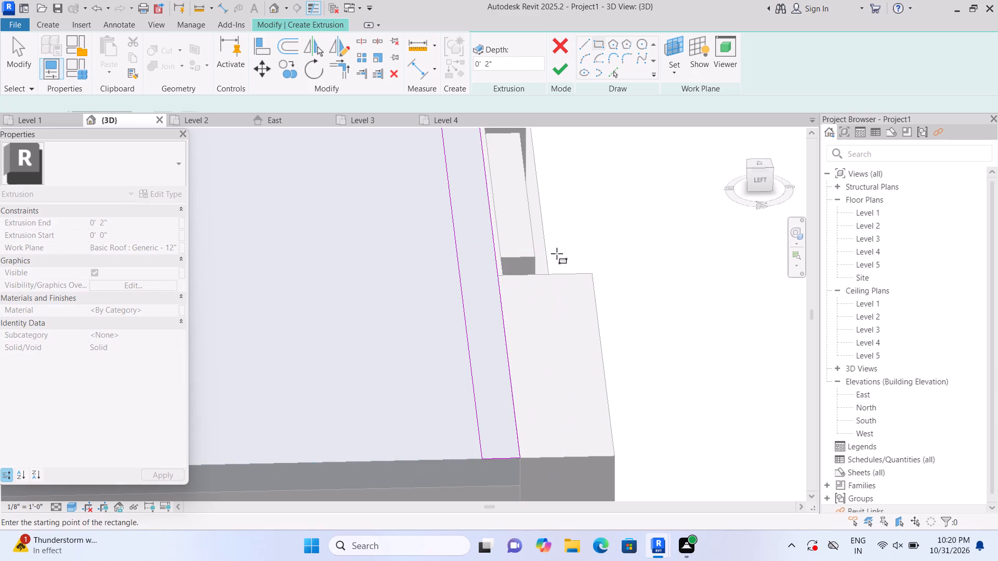
{"action": "left_click", "coordinate": [566, 69]}
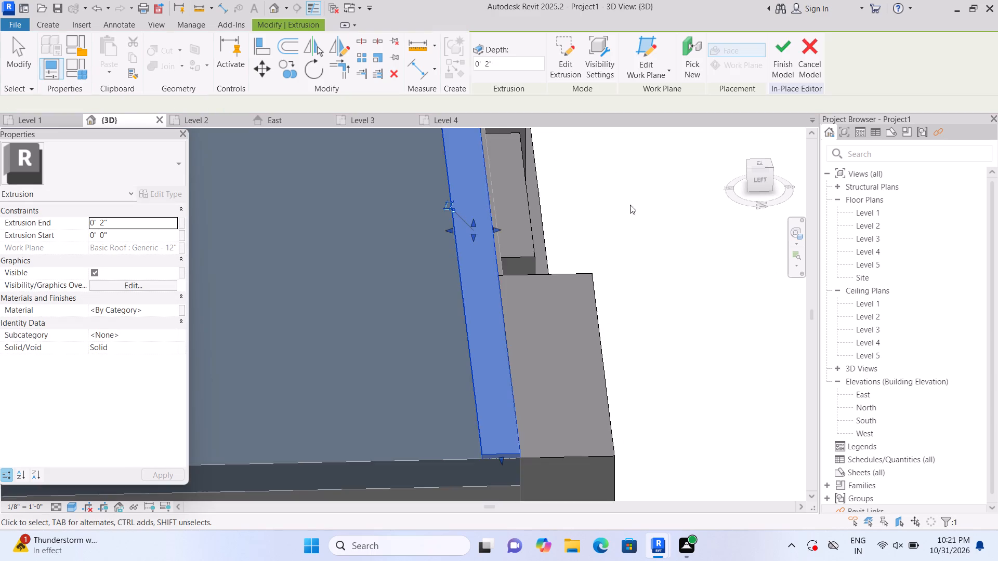
Set the roof strip's extrusion end to 1' 5".
{"action": "scroll", "coordinate": [633, 216], "scroll_direction": "down", "scroll_amount": 5}
{"action": "left_click", "coordinate": [163, 224]}
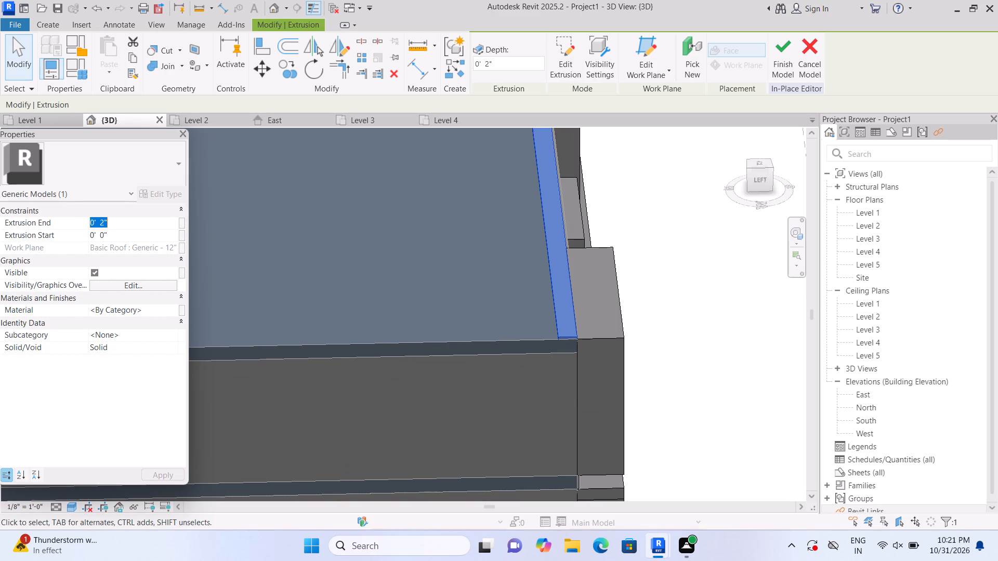
{"action": "key", "text": "BackSpace"}
{"action": "type", "text": "1'"}
{"action": "type", "text": "5\""}
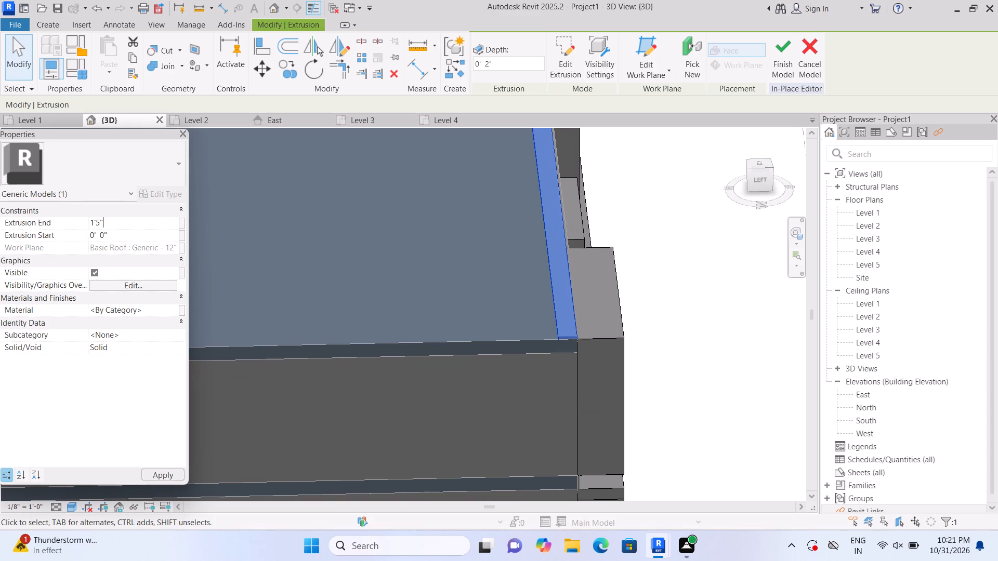
{"action": "key", "text": "Return"}
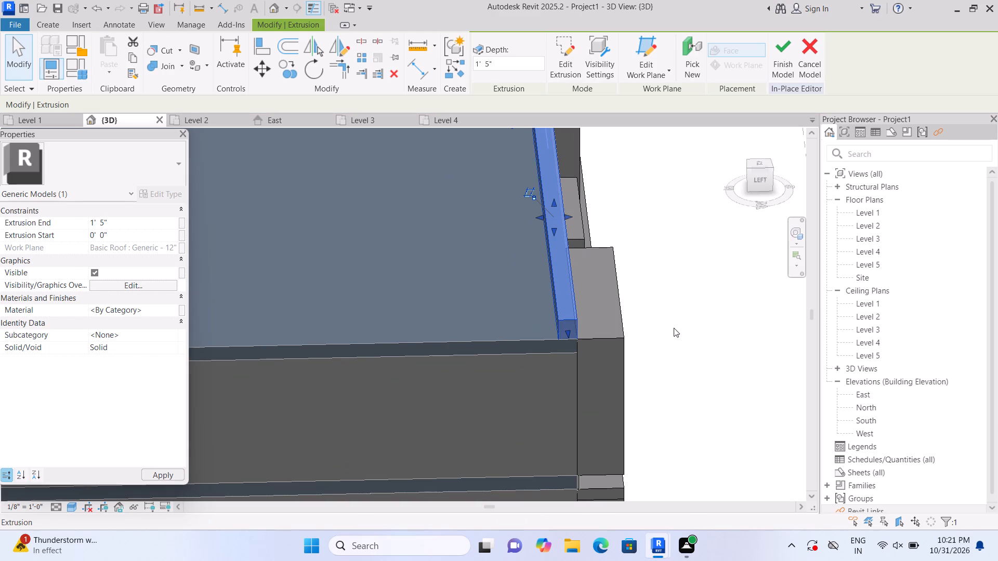
{"action": "double_click", "coordinate": [674, 328]}
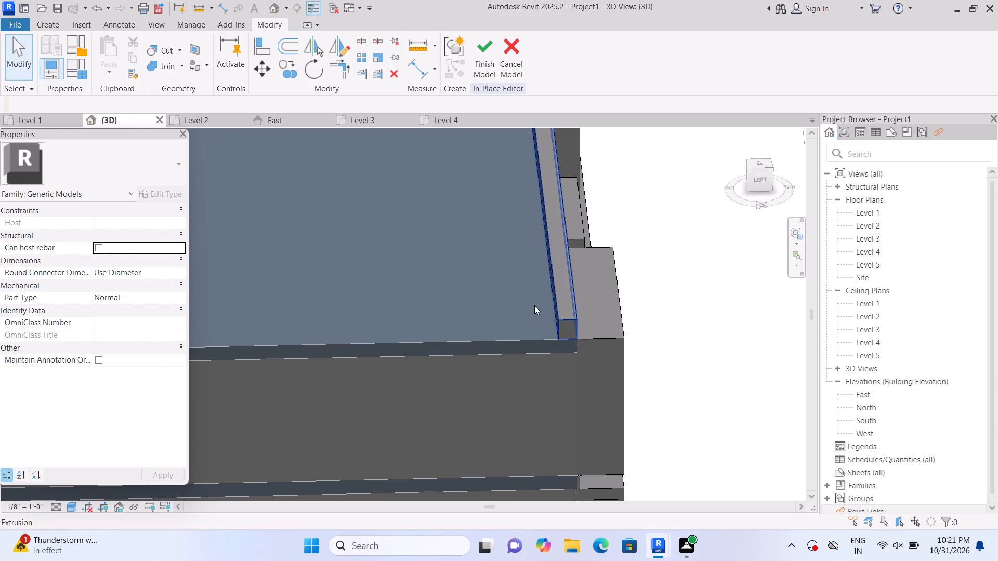
Shorten the roof strip by pulling its outer end back to where the thick corner wall block begins.
{"action": "double_click", "coordinate": [557, 298]}
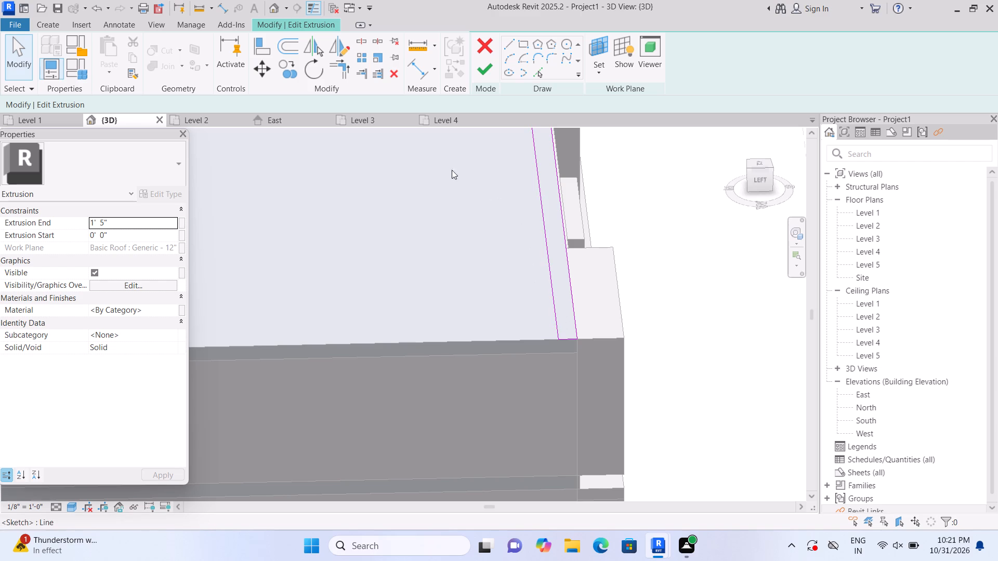
{"action": "left_click", "coordinate": [494, 71]}
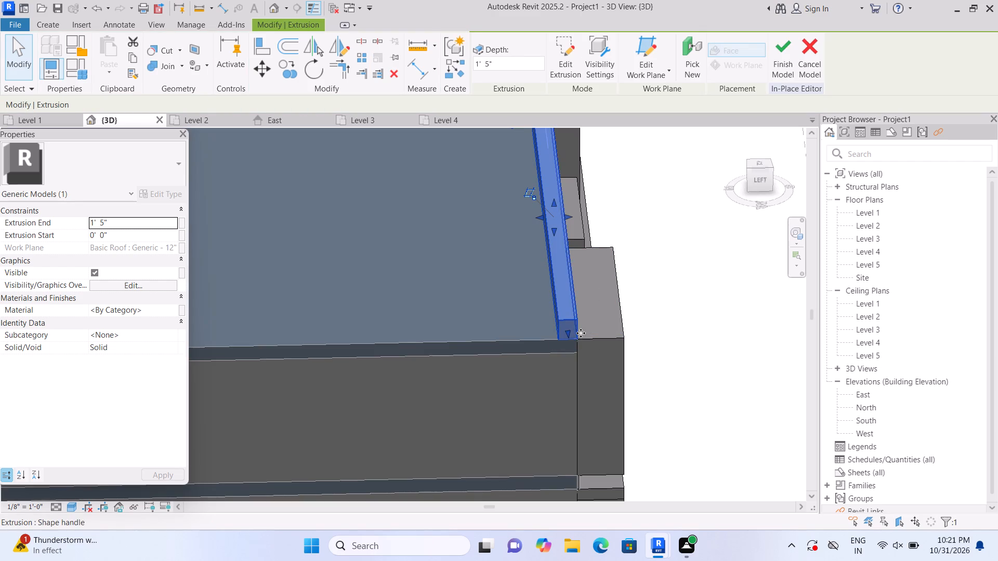
{"action": "left_click_drag", "start_coordinate": [568, 332], "coordinate": [536, 252]}
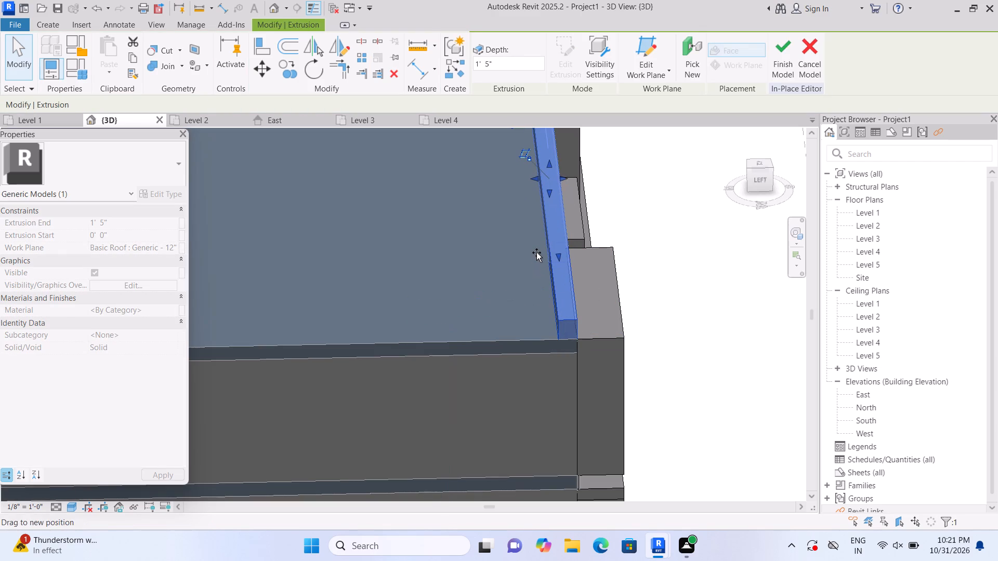
{"action": "left_click_drag", "start_coordinate": [536, 252], "coordinate": [536, 237]}
{"action": "left_click", "coordinate": [644, 246]}
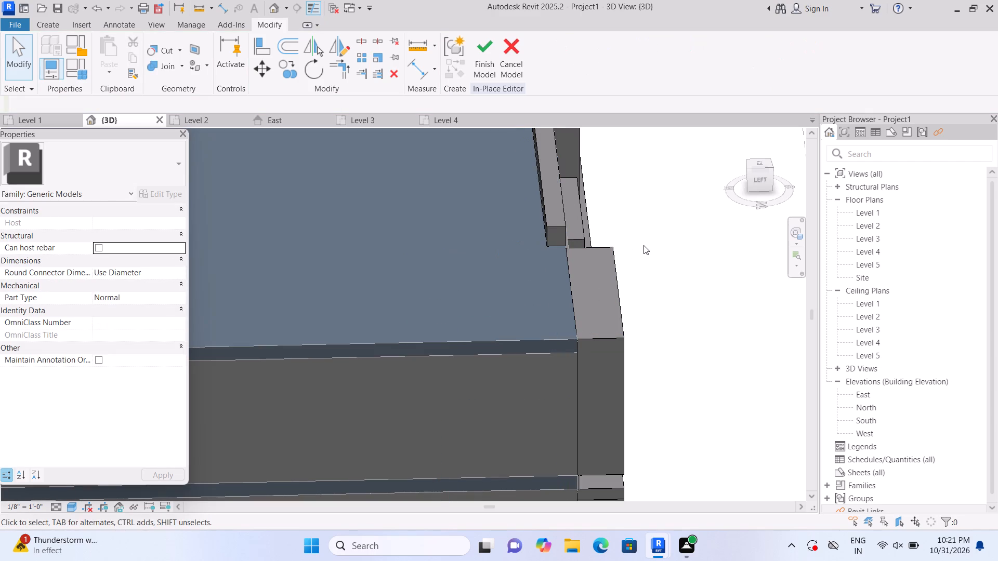
{"action": "scroll", "coordinate": [646, 240], "scroll_direction": "up", "scroll_amount": 1}
{"action": "middle_click_drag", "start_coordinate": [646, 240], "coordinate": [620, 251]}
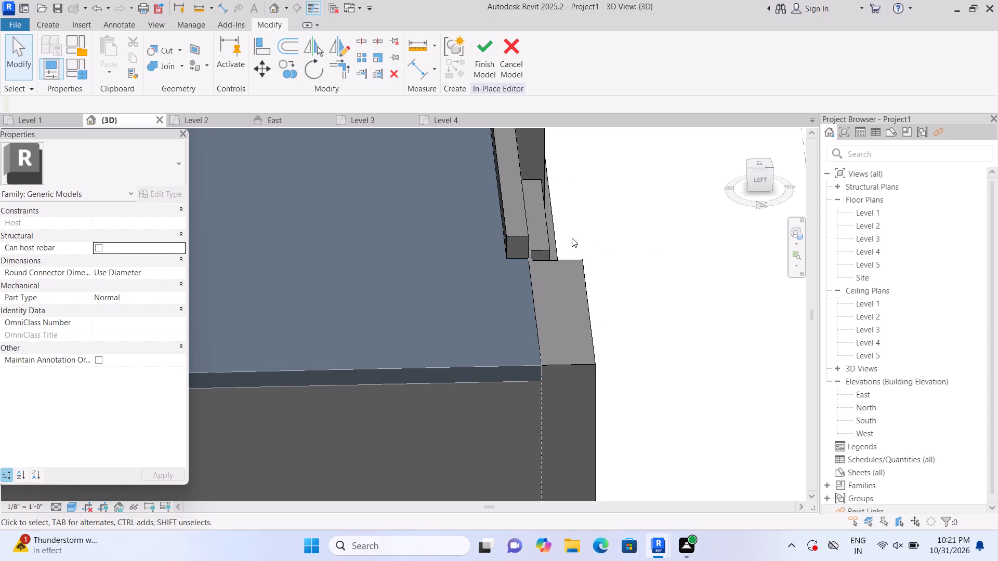
Lengthen the roof strip slightly by pulling its outer end toward the thick corner wall block.
{"action": "scroll", "coordinate": [537, 238], "scroll_direction": "up", "scroll_amount": 1}
{"action": "left_click", "coordinate": [513, 236]}
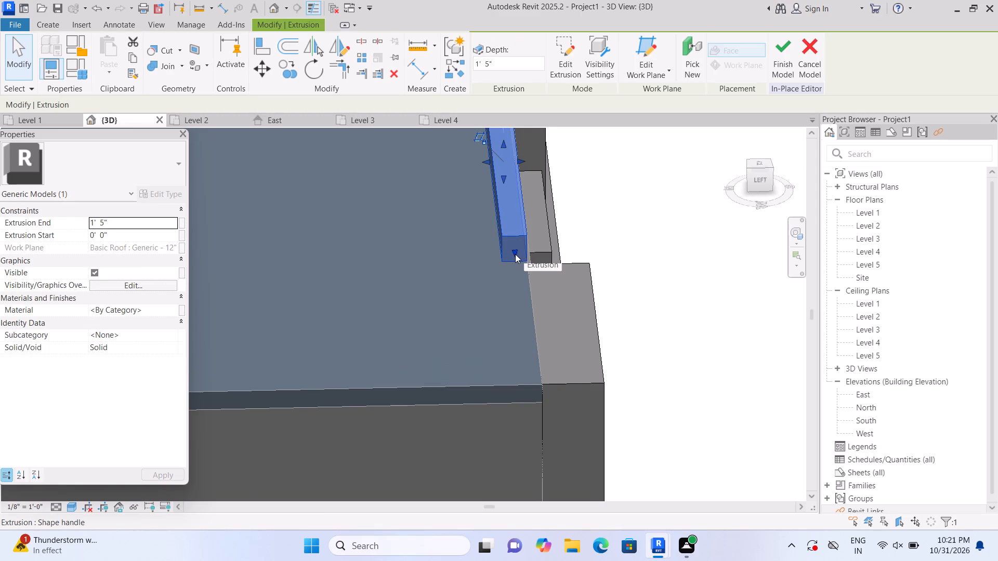
{"action": "left_click_drag", "start_coordinate": [515, 254], "coordinate": [522, 263]}
{"action": "left_click", "coordinate": [522, 263]}
{"action": "left_click", "coordinate": [600, 215]}
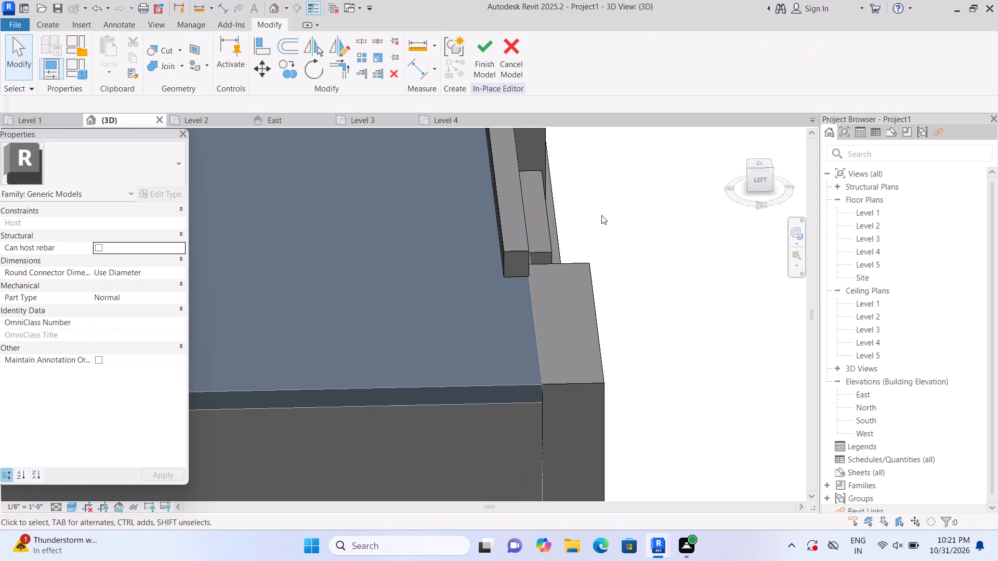
Raise the top face of the roof strip until its extrusion depth is about 5' 7".
{"action": "scroll", "coordinate": [601, 218], "scroll_direction": "down", "scroll_amount": 3}
{"action": "middle_click_drag", "start_coordinate": [685, 280], "coordinate": [612, 322], "text": "shift"}
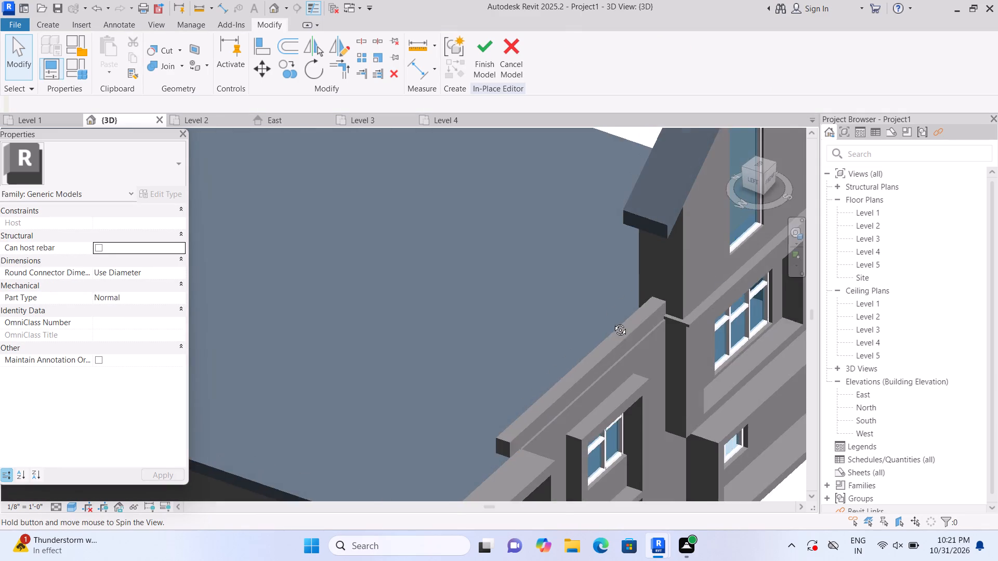
{"action": "middle_click_drag", "start_coordinate": [612, 322], "coordinate": [591, 335], "text": "shift"}
{"action": "middle_click_drag", "start_coordinate": [551, 318], "coordinate": [460, 129]}
{"action": "scroll", "coordinate": [443, 266], "scroll_direction": "up", "scroll_amount": 1}
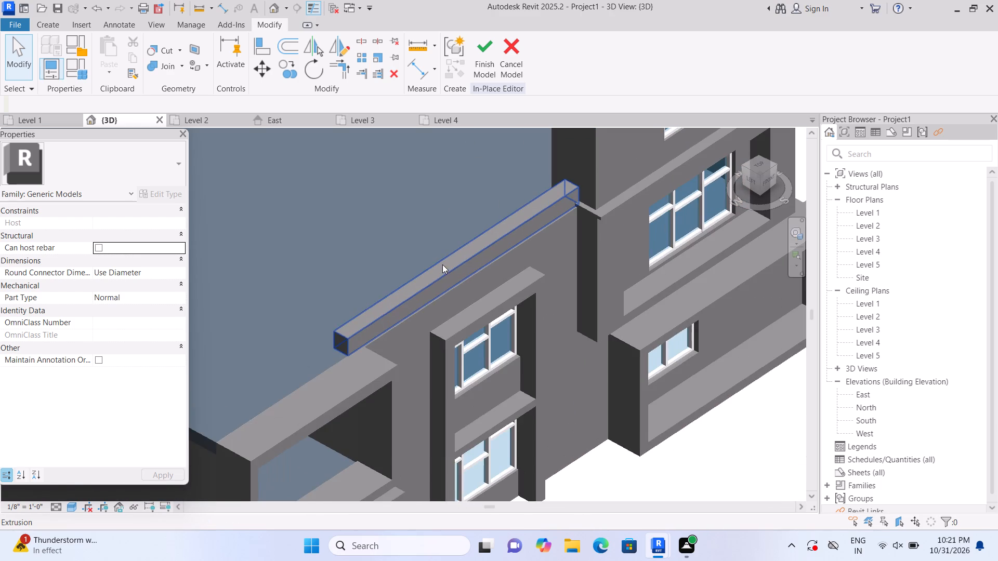
{"action": "scroll", "coordinate": [439, 258], "scroll_direction": "up", "scroll_amount": 1}
{"action": "left_click", "coordinate": [439, 258]}
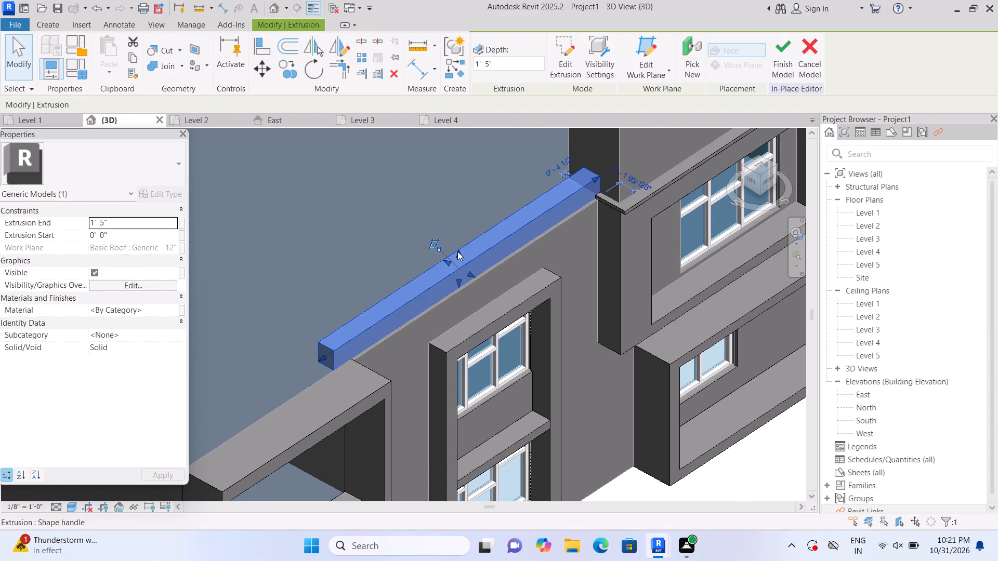
{"action": "left_click_drag", "start_coordinate": [459, 252], "coordinate": [454, 232]}
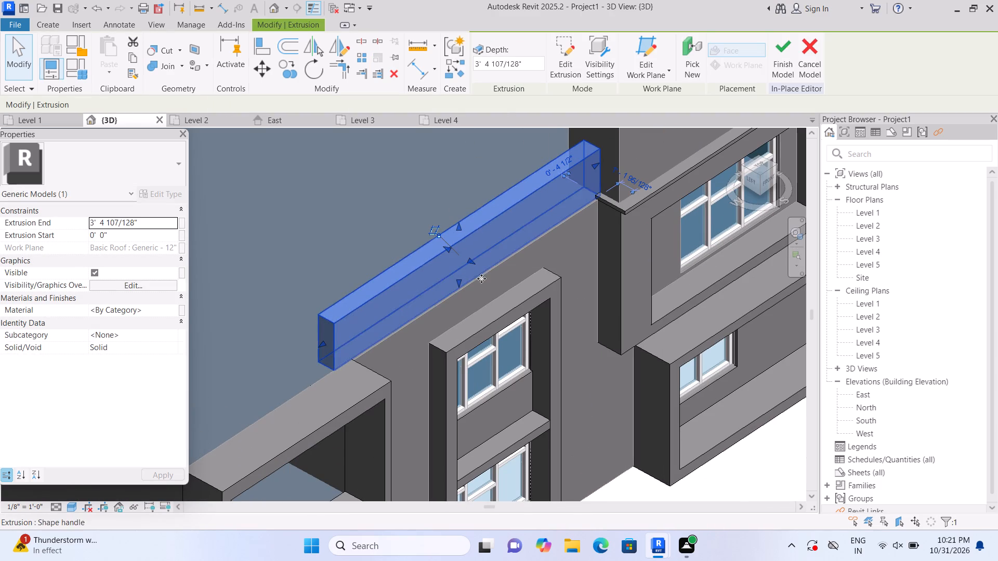
{"action": "left_click", "coordinate": [724, 459]}
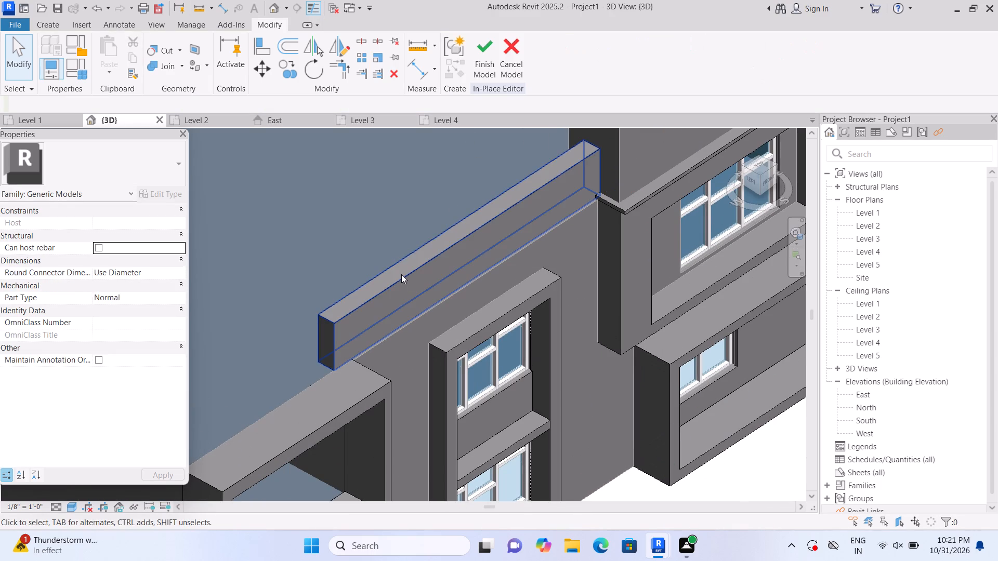
{"action": "double_click", "coordinate": [402, 276]}
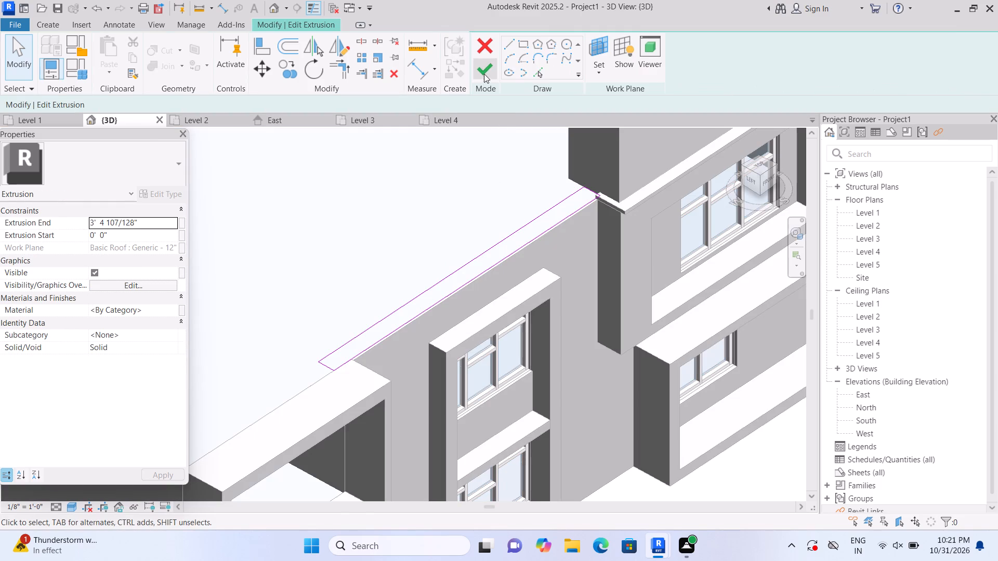
{"action": "left_click", "coordinate": [484, 73]}
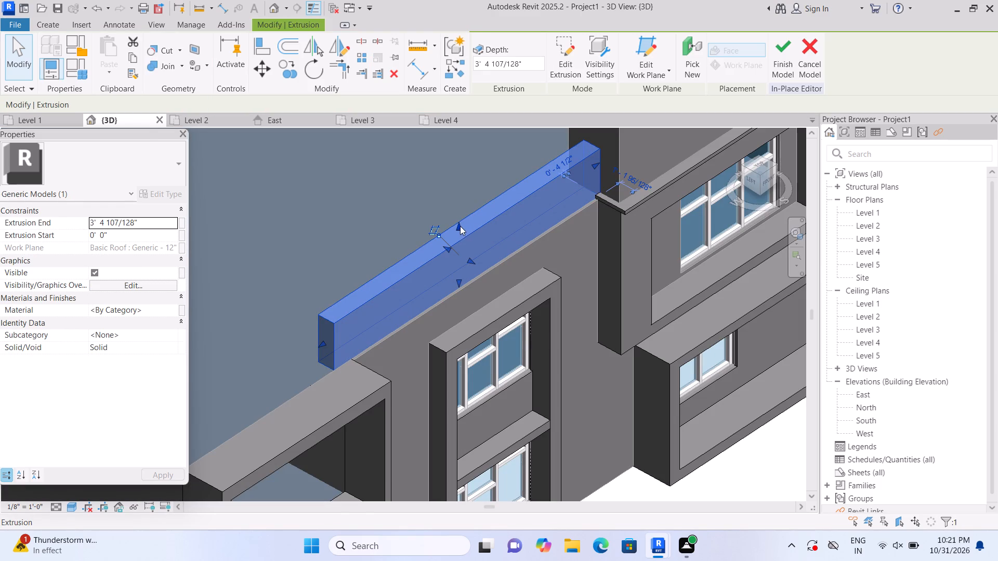
{"action": "left_click", "coordinate": [460, 226]}
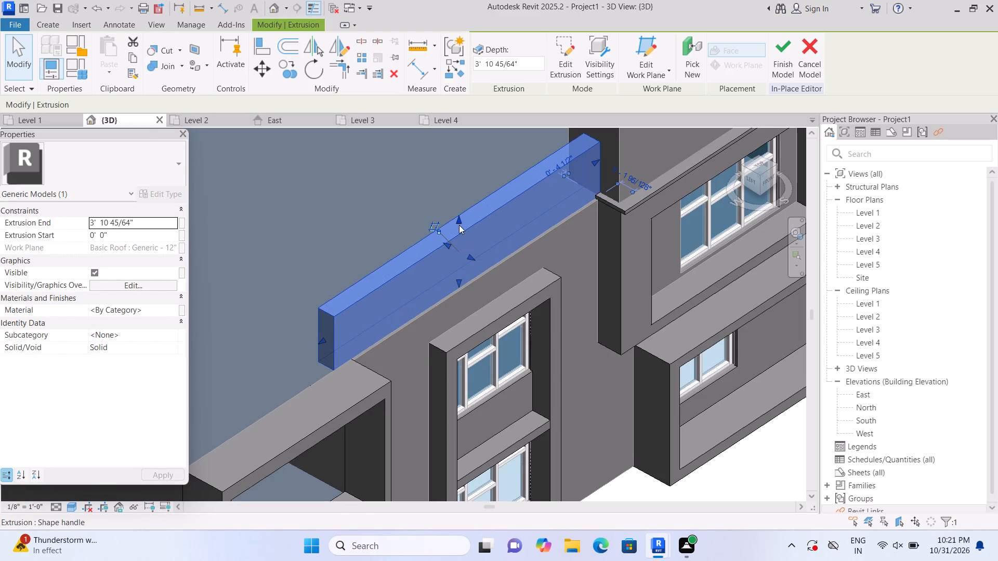
{"action": "scroll", "coordinate": [459, 226], "scroll_direction": "down", "scroll_amount": 3}
{"action": "scroll", "coordinate": [457, 231], "scroll_direction": "up", "scroll_amount": 2}
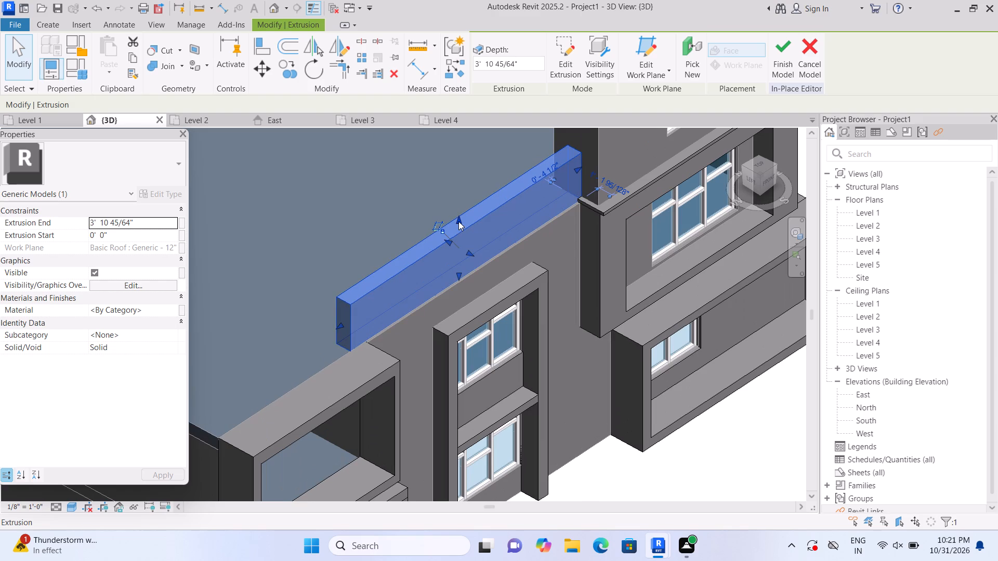
{"action": "left_click_drag", "start_coordinate": [458, 221], "coordinate": [461, 204]}
{"action": "scroll", "coordinate": [519, 313], "scroll_direction": "down", "scroll_amount": 3}
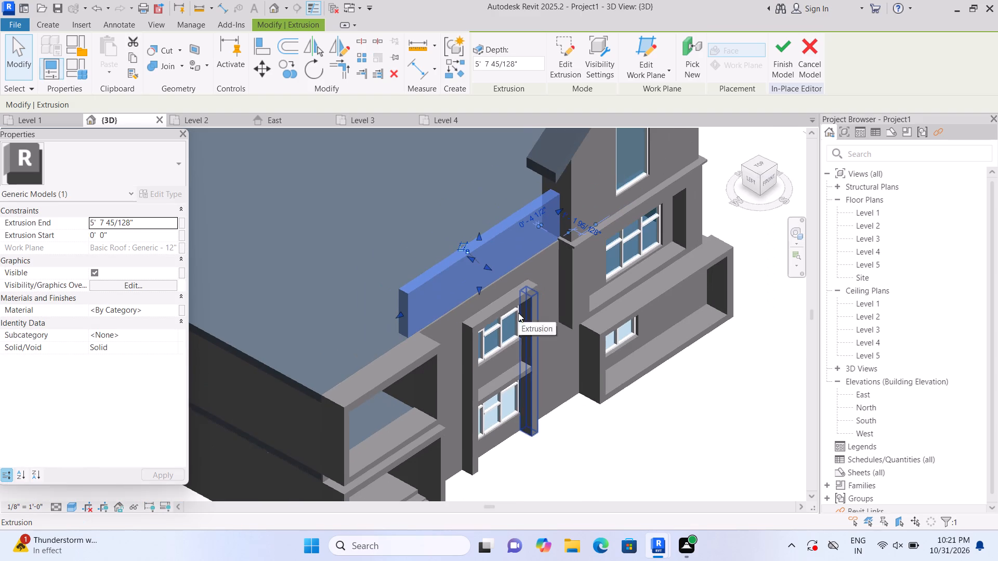
Pull the strip's facade-side face slightly outward and raise its top to a depth of about 6' 3".
{"action": "scroll", "coordinate": [627, 387], "scroll_direction": "up", "scroll_amount": 1}
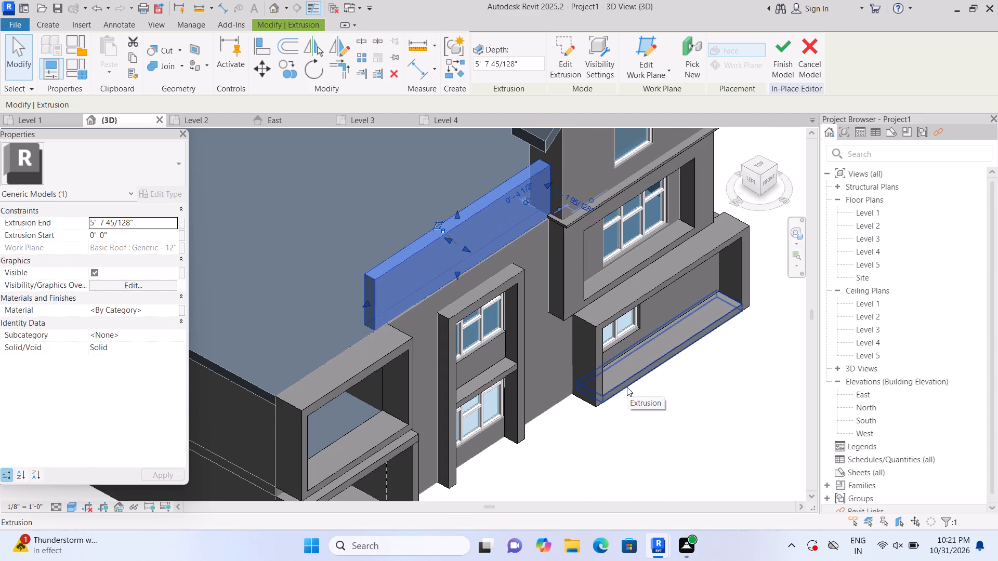
{"action": "scroll", "coordinate": [618, 387], "scroll_direction": "up", "scroll_amount": 1}
{"action": "scroll", "coordinate": [541, 311], "scroll_direction": "up", "scroll_amount": 1}
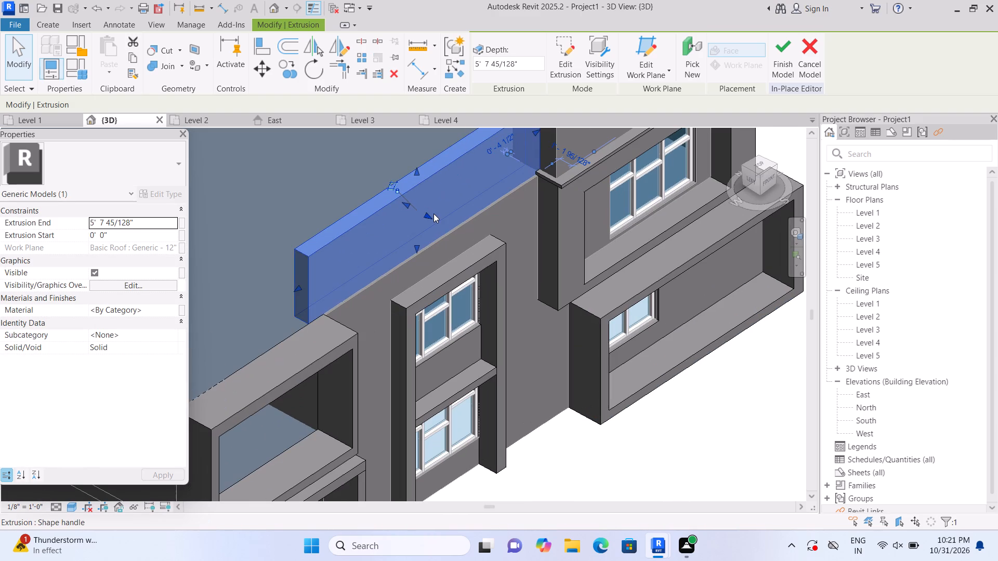
{"action": "left_click", "coordinate": [434, 213]}
{"action": "left_click", "coordinate": [416, 171]}
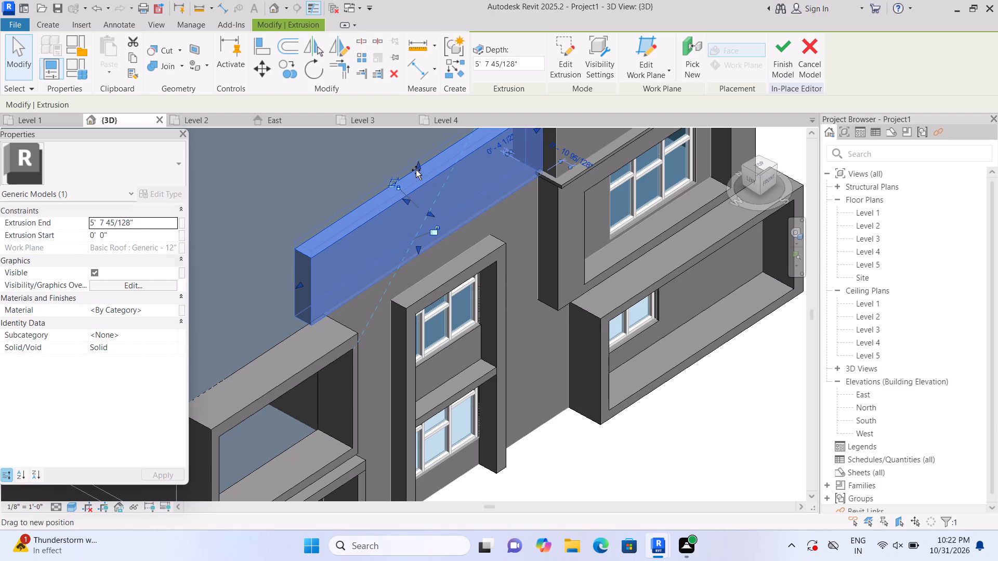
{"action": "left_click", "coordinate": [416, 170]}
{"action": "scroll", "coordinate": [415, 179], "scroll_direction": "down", "scroll_amount": 3}
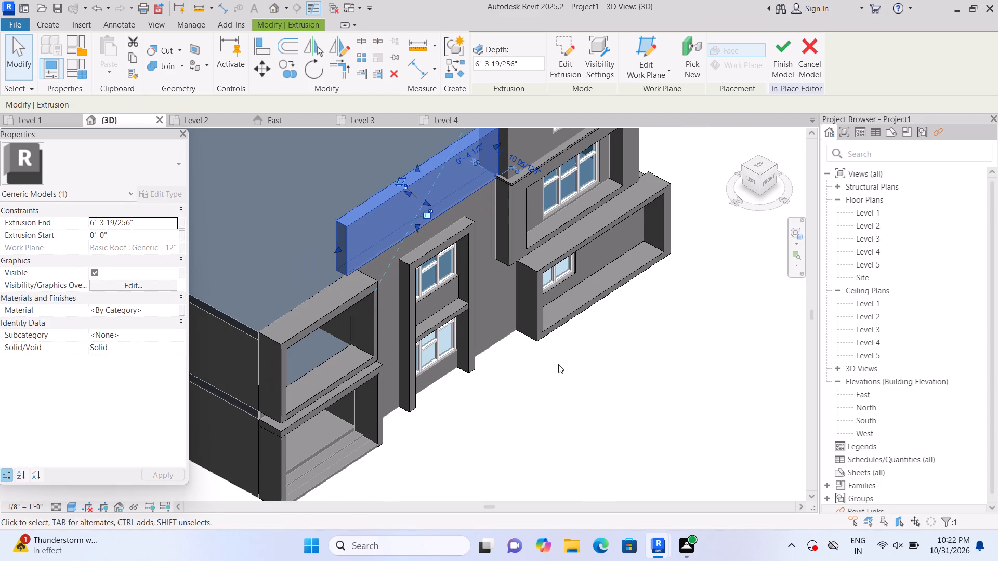
{"action": "left_click", "coordinate": [558, 366]}
{"action": "scroll", "coordinate": [554, 370], "scroll_direction": "down", "scroll_amount": 3}
{"action": "scroll", "coordinate": [553, 369], "scroll_direction": "up", "scroll_amount": 3}
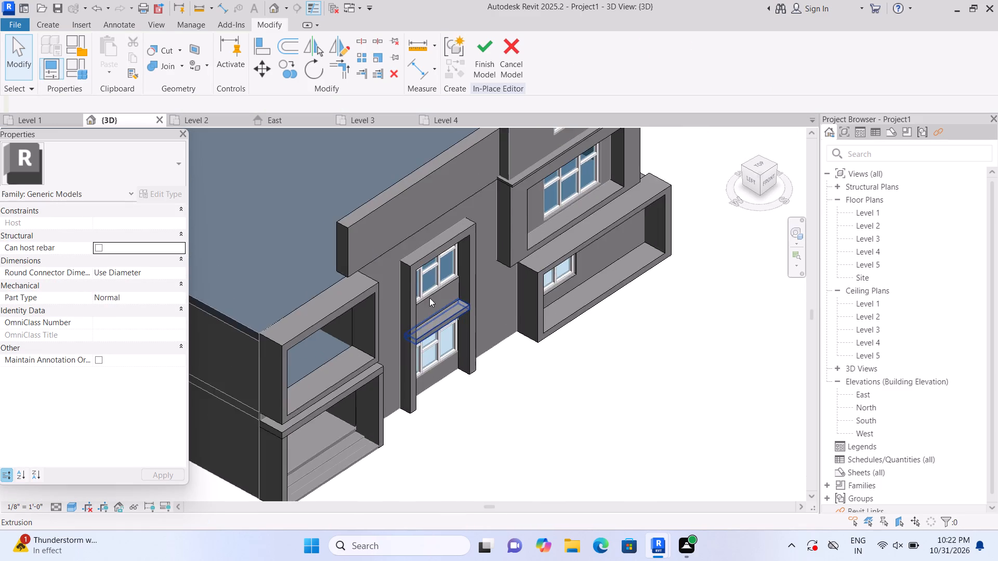
Thicken the raised roof strip by pulling its roof-side face slightly inward over the main roof.
{"action": "scroll", "coordinate": [429, 298], "scroll_direction": "up", "scroll_amount": 3}
{"action": "scroll", "coordinate": [318, 229], "scroll_direction": "down", "scroll_amount": 4}
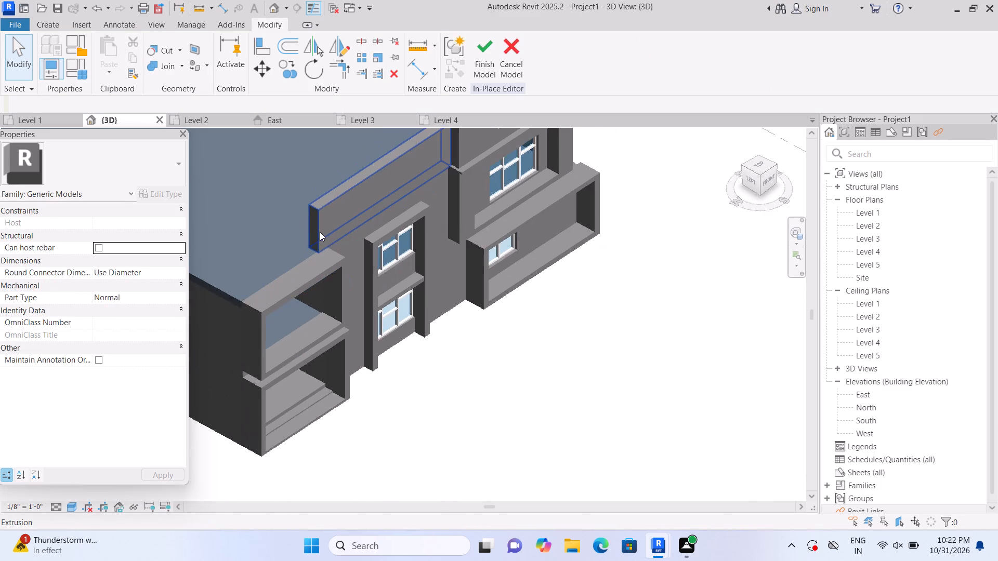
{"action": "left_click", "coordinate": [322, 232]}
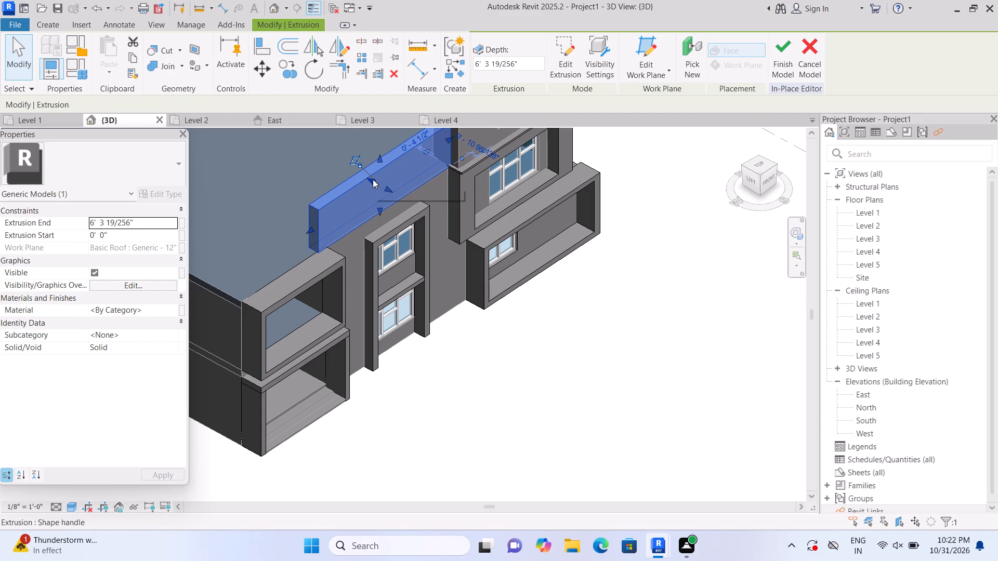
{"action": "left_click_drag", "start_coordinate": [373, 180], "coordinate": [367, 180]}
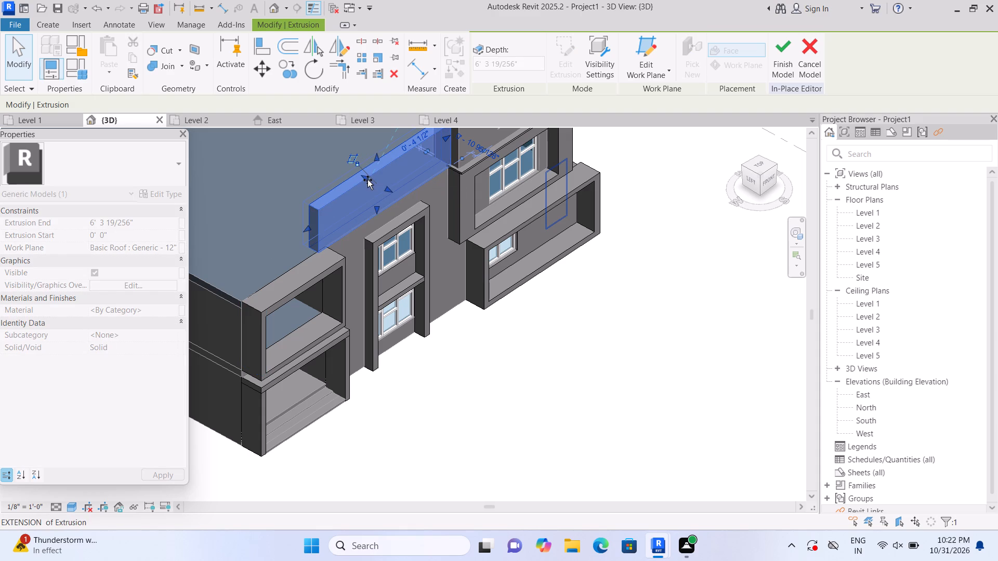
{"action": "left_click", "coordinate": [506, 347]}
Start an extrusion in the front view, with the raised roof strip's front face picked as its work plane.
{"action": "scroll", "coordinate": [506, 347], "scroll_direction": "down", "scroll_amount": 3}
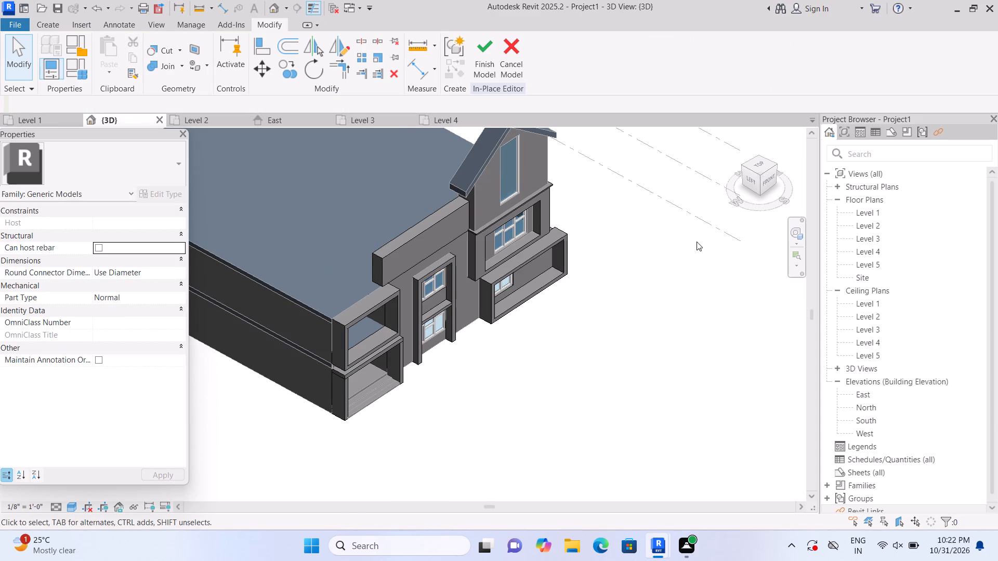
{"action": "left_click", "coordinate": [755, 190]}
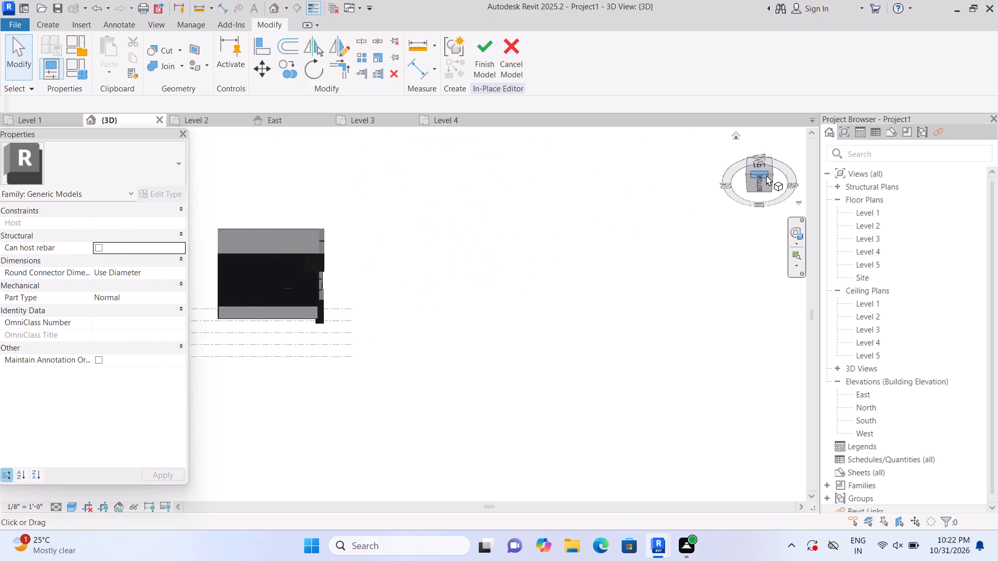
{"action": "left_click", "coordinate": [761, 182]}
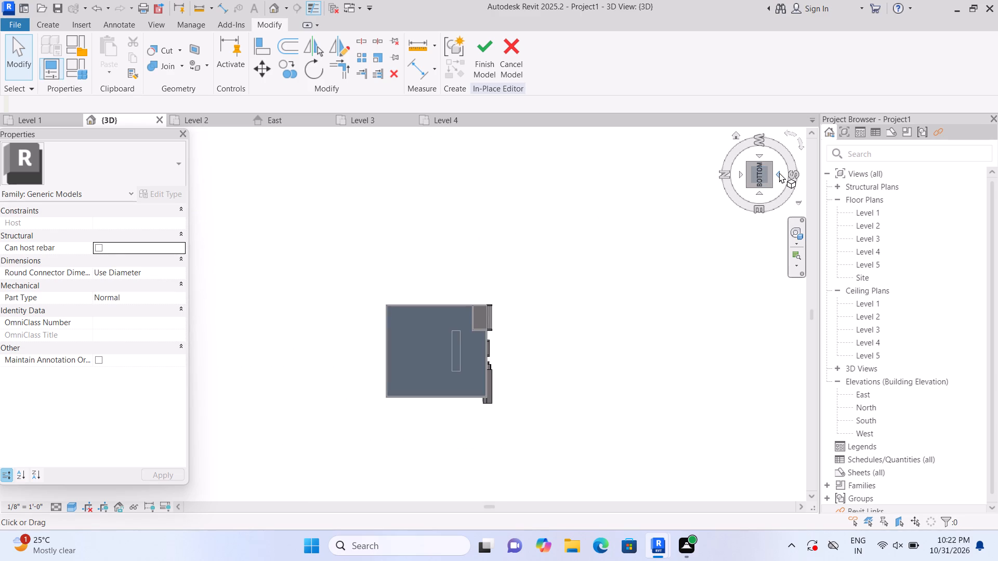
{"action": "left_click", "coordinate": [779, 172]}
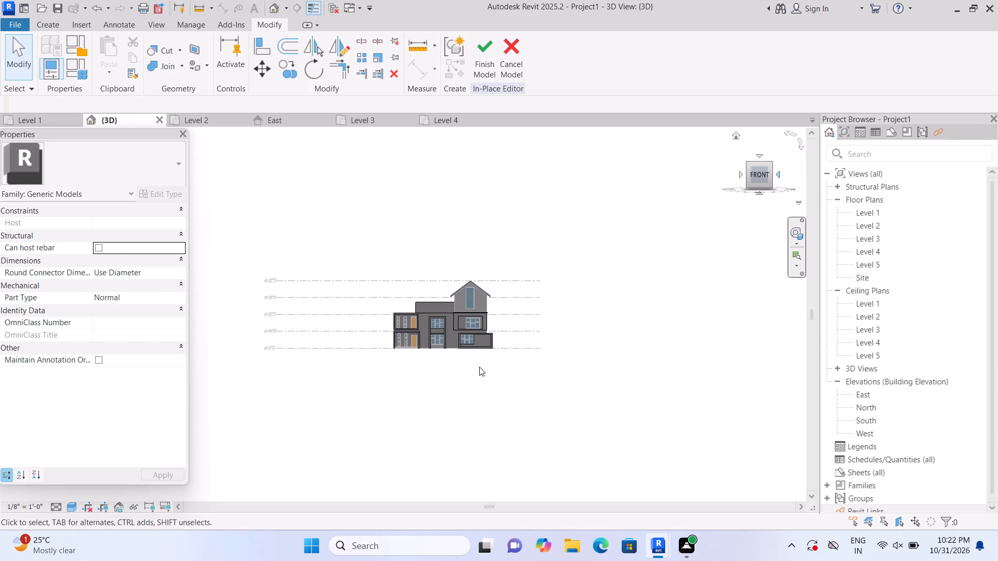
{"action": "scroll", "coordinate": [365, 341], "scroll_direction": "up", "scroll_amount": 7}
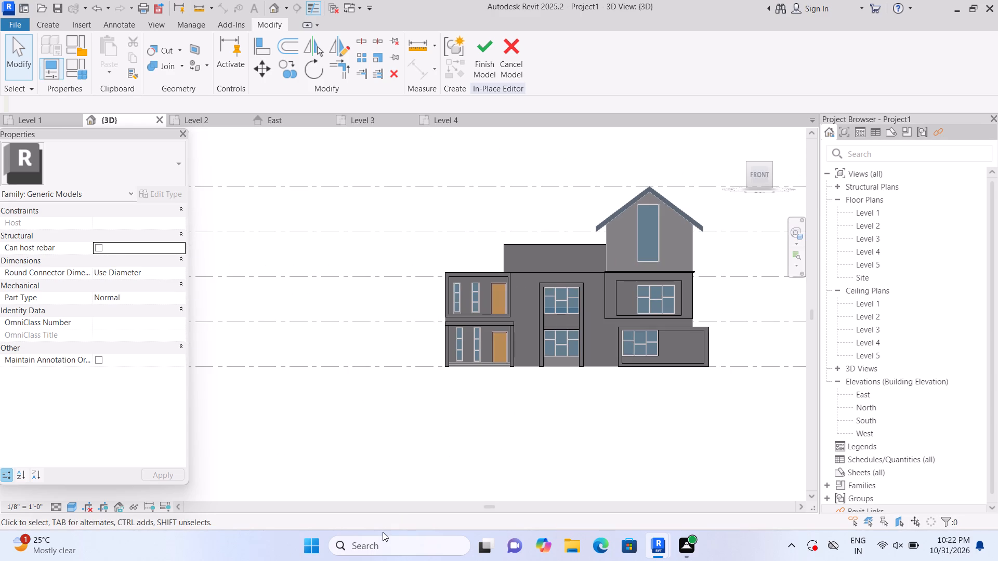
{"action": "middle_click_drag", "start_coordinate": [523, 425], "coordinate": [430, 459]}
{"action": "scroll", "coordinate": [436, 447], "scroll_direction": "up", "scroll_amount": 3}
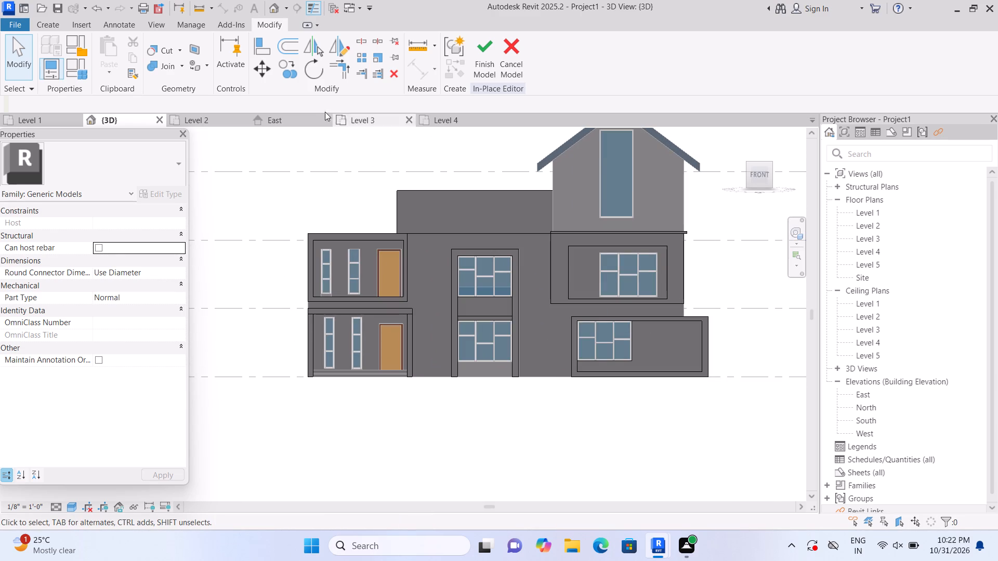
{"action": "left_click", "coordinate": [46, 23]}
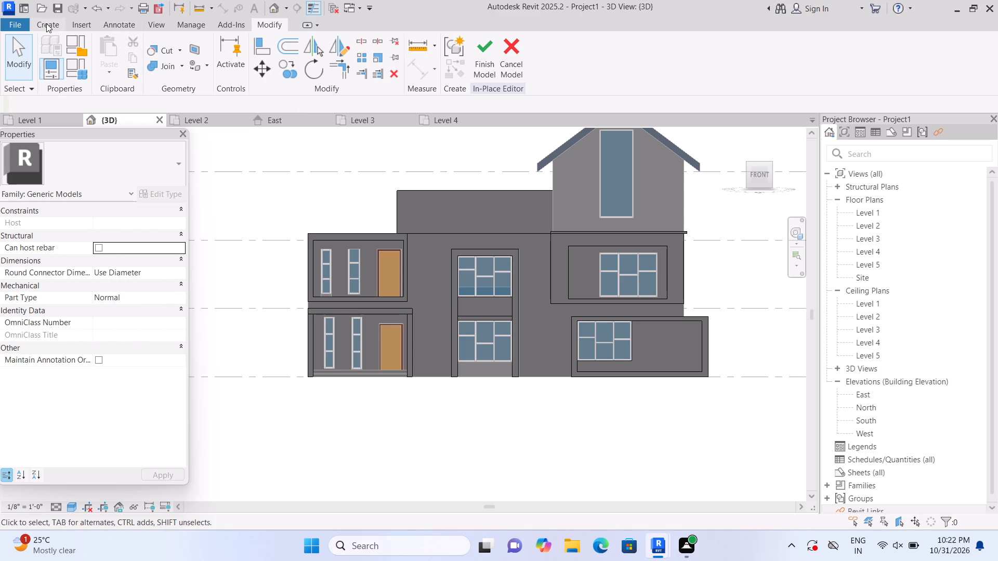
{"action": "left_click", "coordinate": [108, 63]}
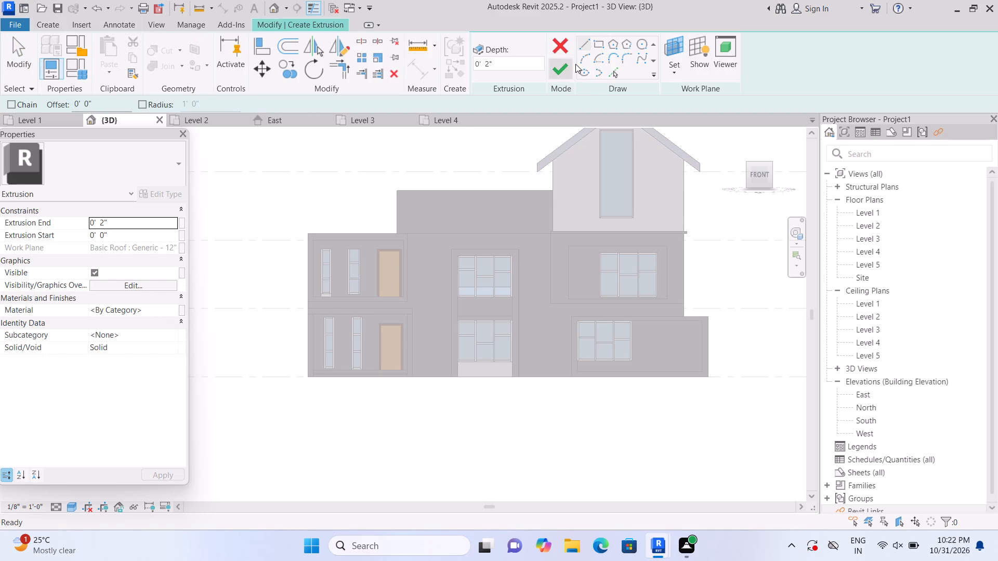
{"action": "left_click", "coordinate": [680, 72]}
{"action": "left_click", "coordinate": [697, 123]}
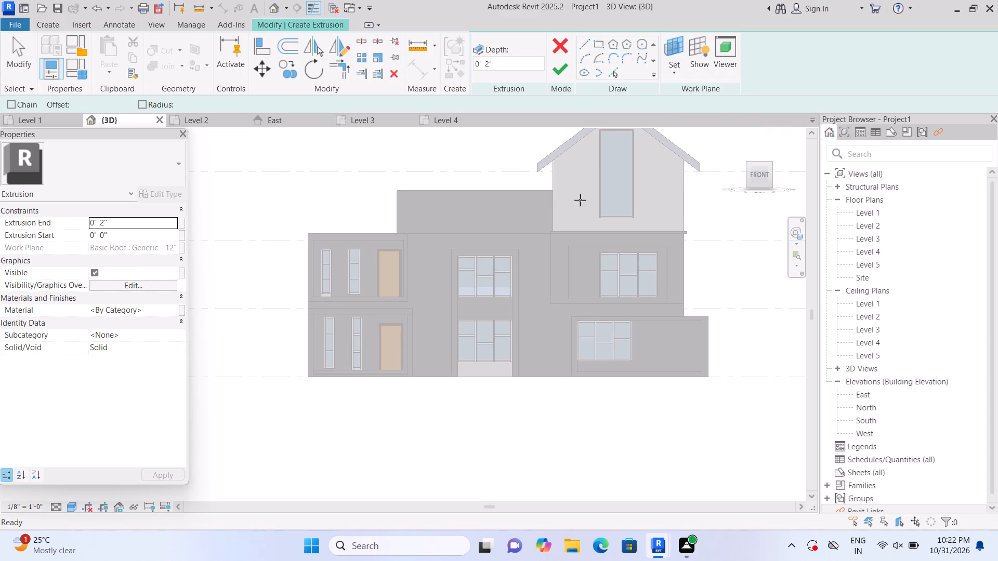
{"action": "scroll", "coordinate": [461, 269], "scroll_direction": "up", "scroll_amount": 3}
{"action": "left_click", "coordinate": [500, 179]}
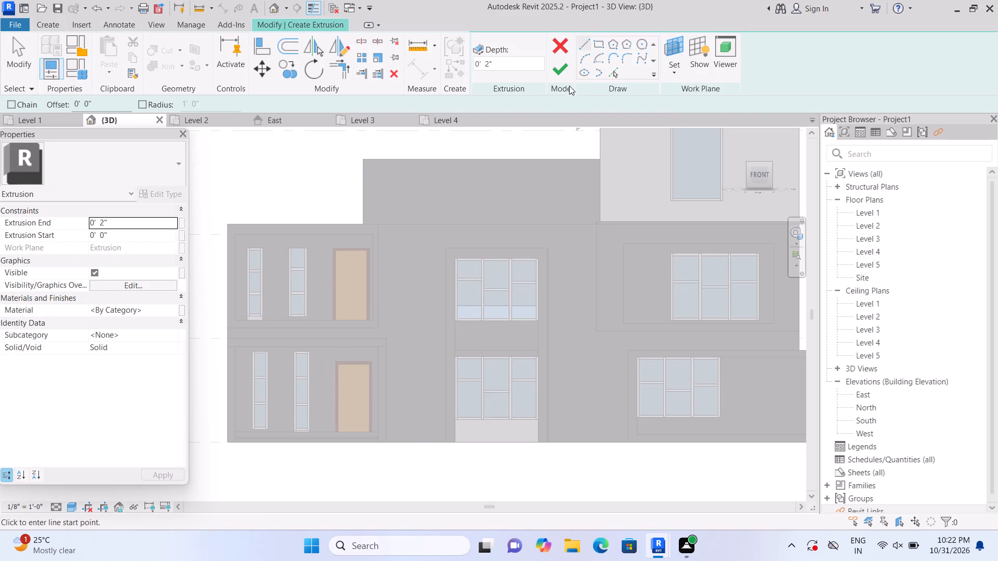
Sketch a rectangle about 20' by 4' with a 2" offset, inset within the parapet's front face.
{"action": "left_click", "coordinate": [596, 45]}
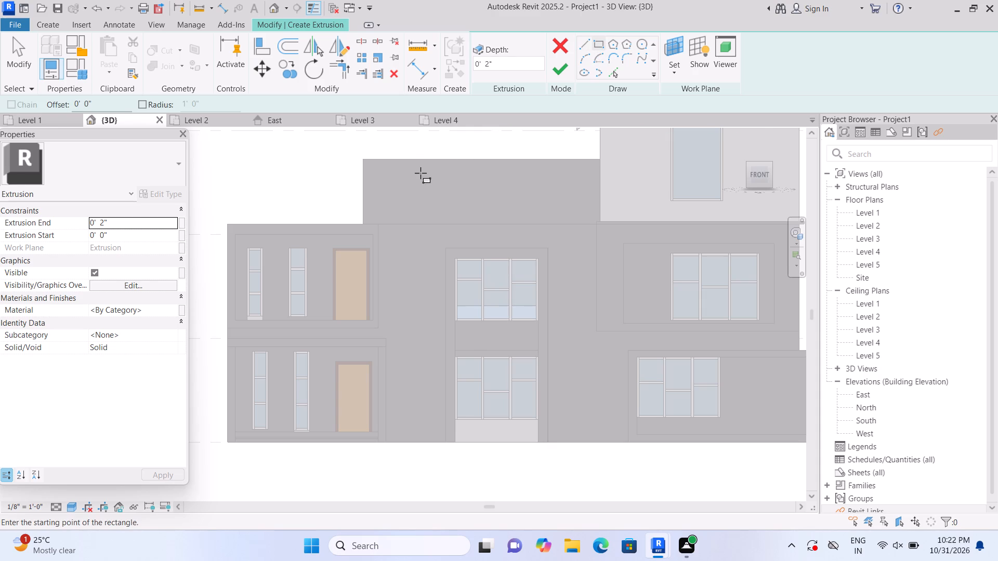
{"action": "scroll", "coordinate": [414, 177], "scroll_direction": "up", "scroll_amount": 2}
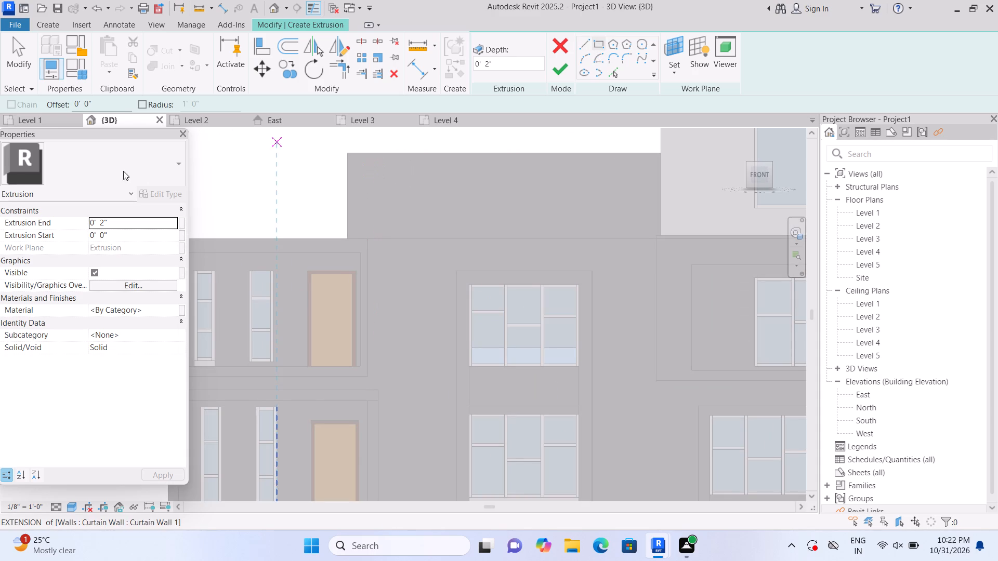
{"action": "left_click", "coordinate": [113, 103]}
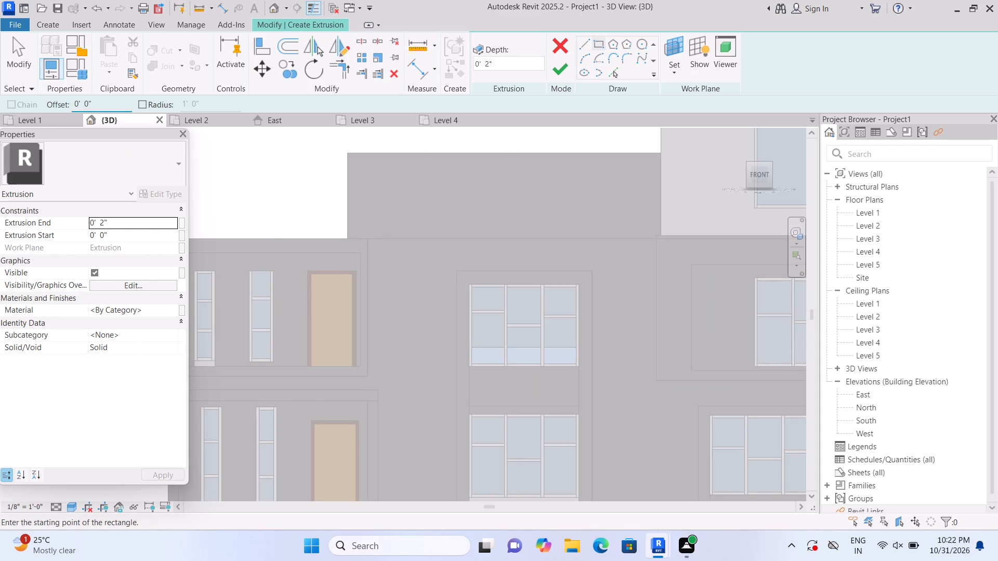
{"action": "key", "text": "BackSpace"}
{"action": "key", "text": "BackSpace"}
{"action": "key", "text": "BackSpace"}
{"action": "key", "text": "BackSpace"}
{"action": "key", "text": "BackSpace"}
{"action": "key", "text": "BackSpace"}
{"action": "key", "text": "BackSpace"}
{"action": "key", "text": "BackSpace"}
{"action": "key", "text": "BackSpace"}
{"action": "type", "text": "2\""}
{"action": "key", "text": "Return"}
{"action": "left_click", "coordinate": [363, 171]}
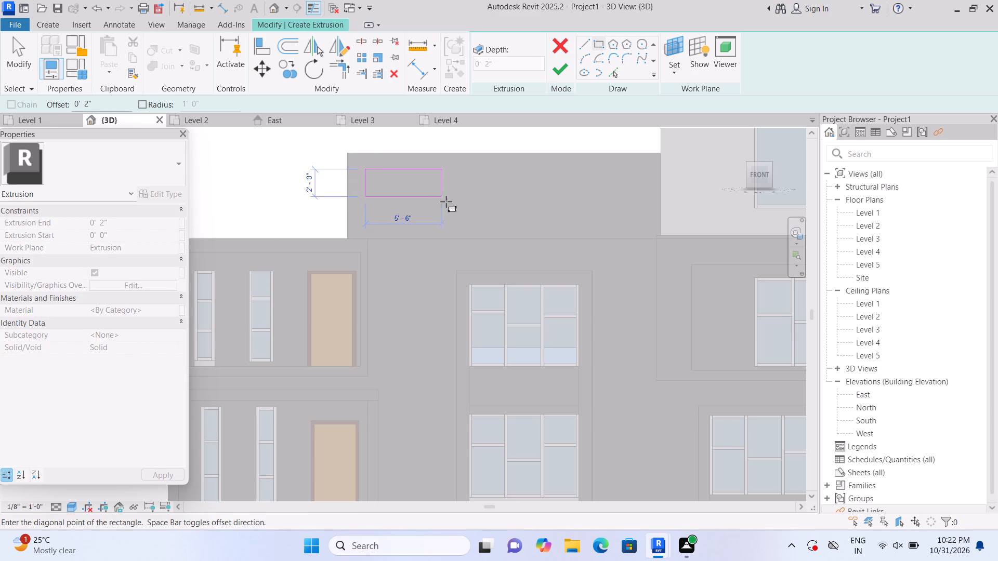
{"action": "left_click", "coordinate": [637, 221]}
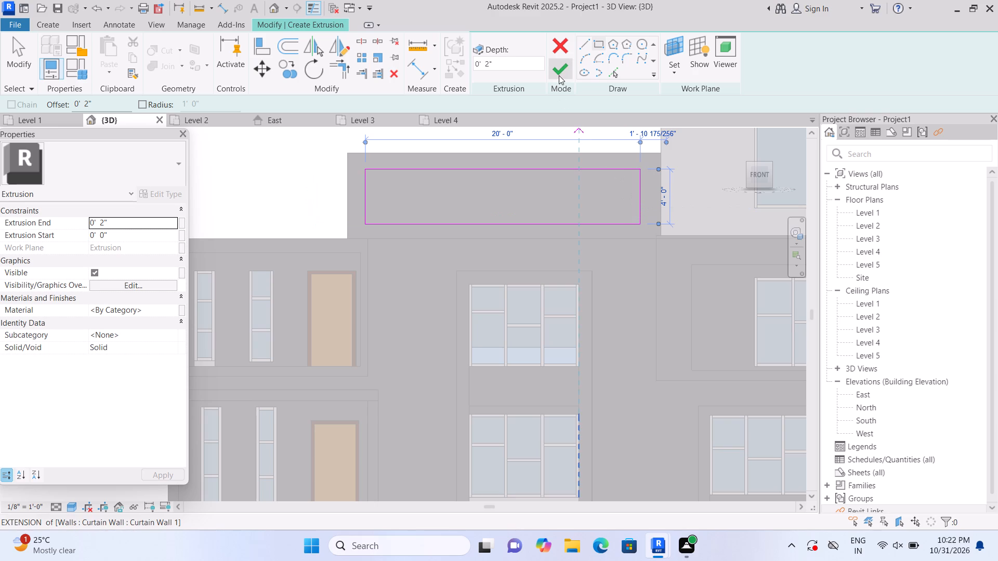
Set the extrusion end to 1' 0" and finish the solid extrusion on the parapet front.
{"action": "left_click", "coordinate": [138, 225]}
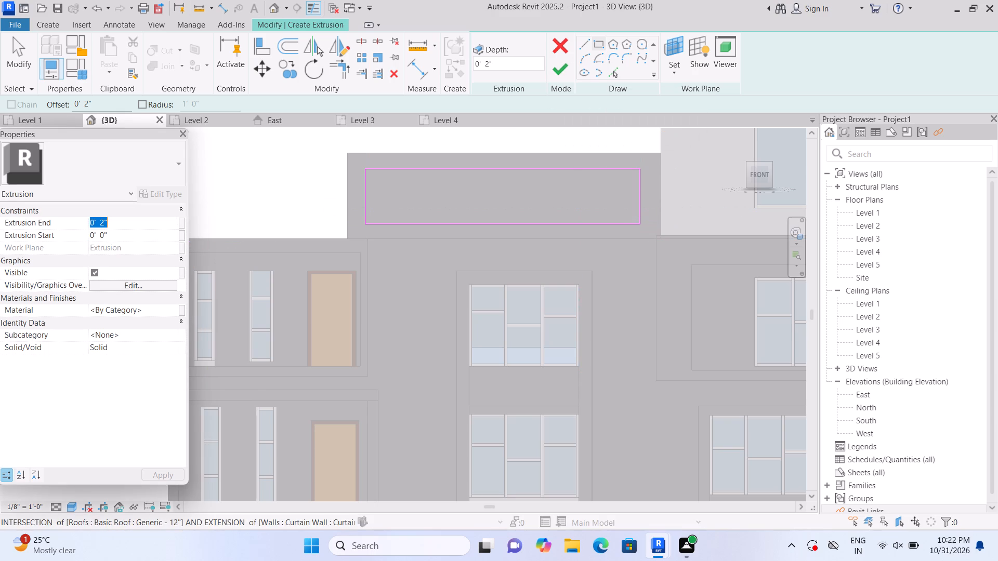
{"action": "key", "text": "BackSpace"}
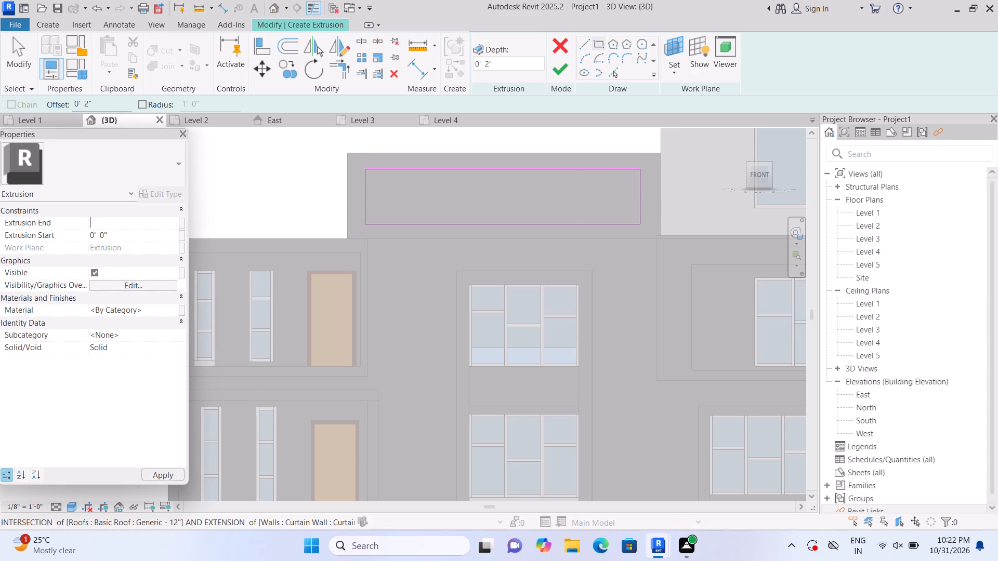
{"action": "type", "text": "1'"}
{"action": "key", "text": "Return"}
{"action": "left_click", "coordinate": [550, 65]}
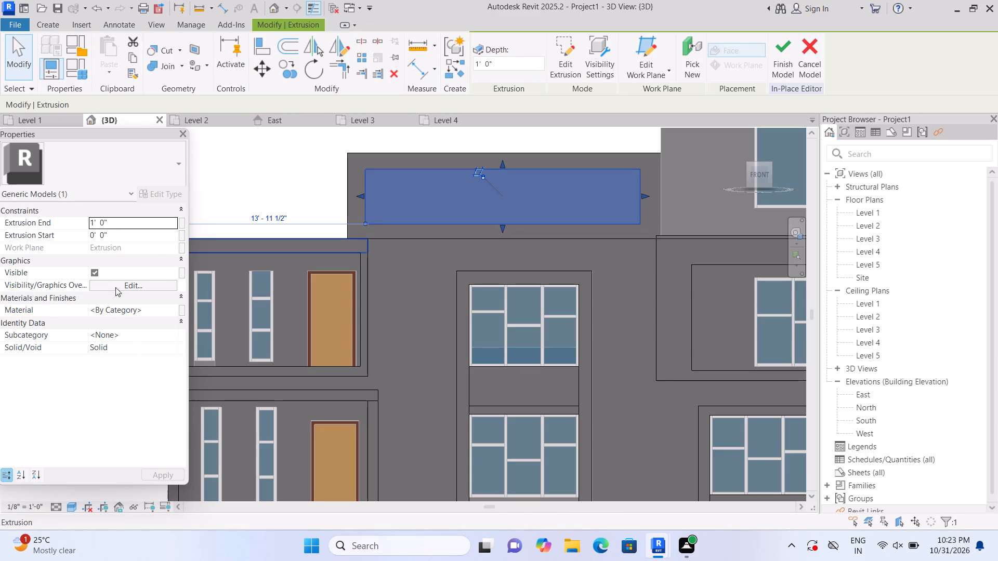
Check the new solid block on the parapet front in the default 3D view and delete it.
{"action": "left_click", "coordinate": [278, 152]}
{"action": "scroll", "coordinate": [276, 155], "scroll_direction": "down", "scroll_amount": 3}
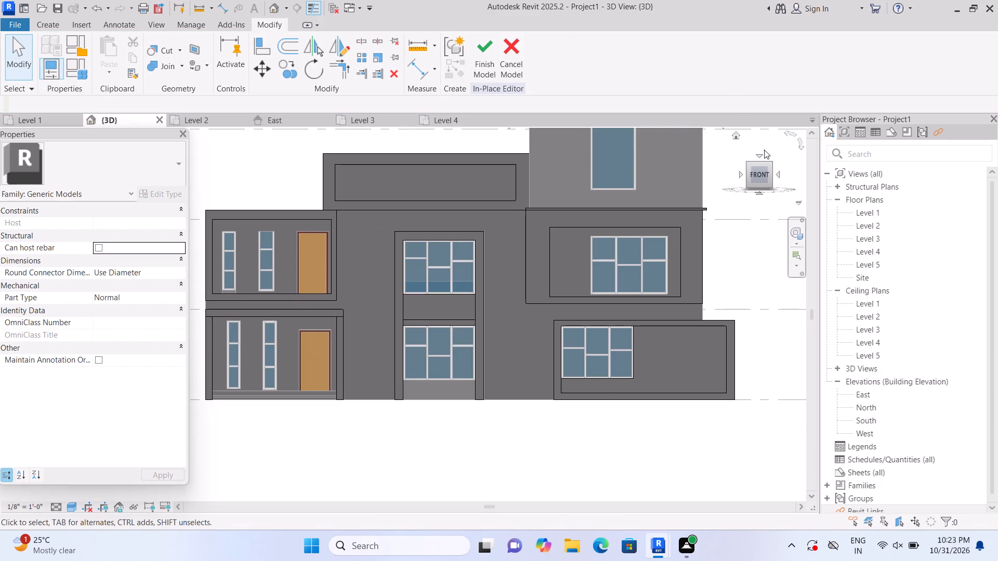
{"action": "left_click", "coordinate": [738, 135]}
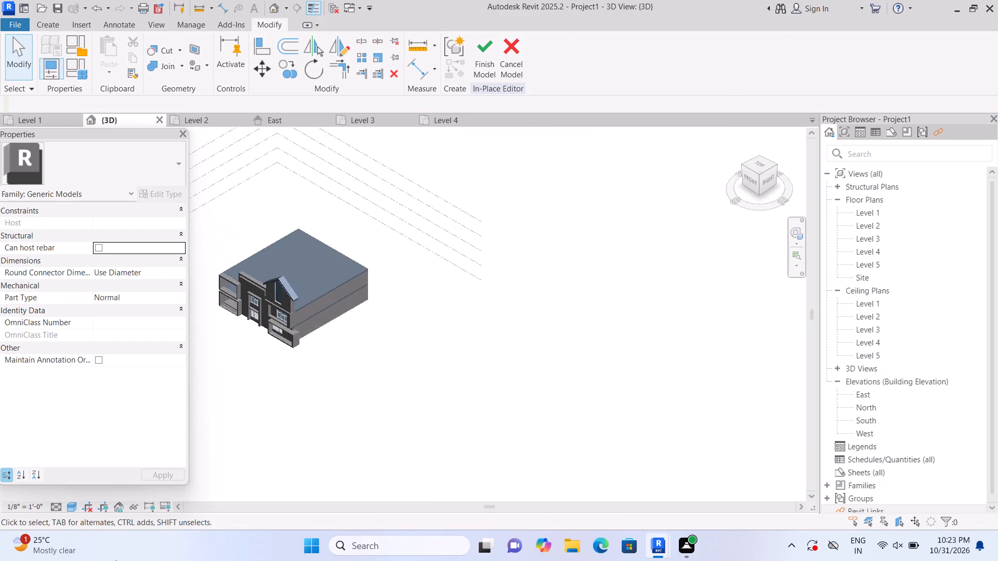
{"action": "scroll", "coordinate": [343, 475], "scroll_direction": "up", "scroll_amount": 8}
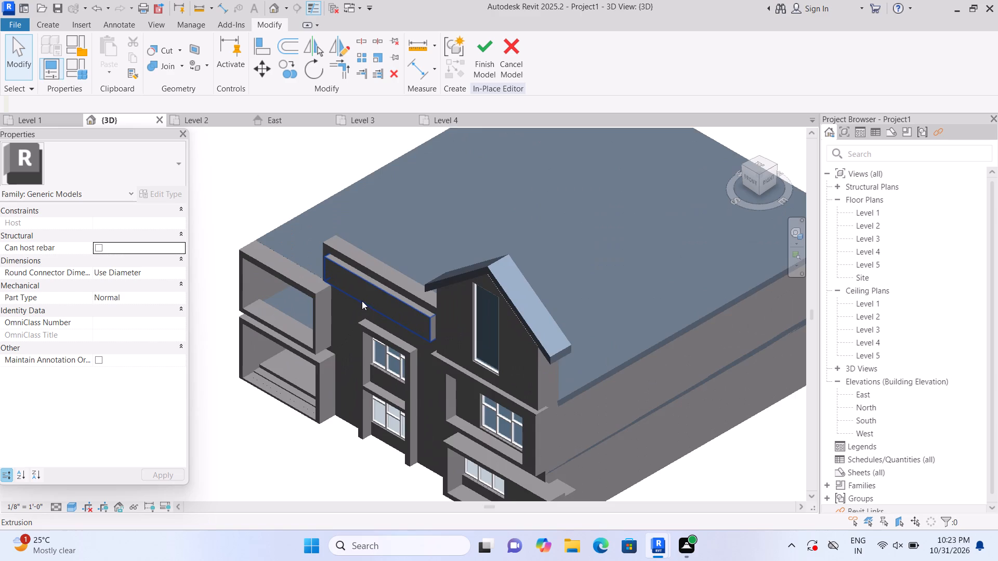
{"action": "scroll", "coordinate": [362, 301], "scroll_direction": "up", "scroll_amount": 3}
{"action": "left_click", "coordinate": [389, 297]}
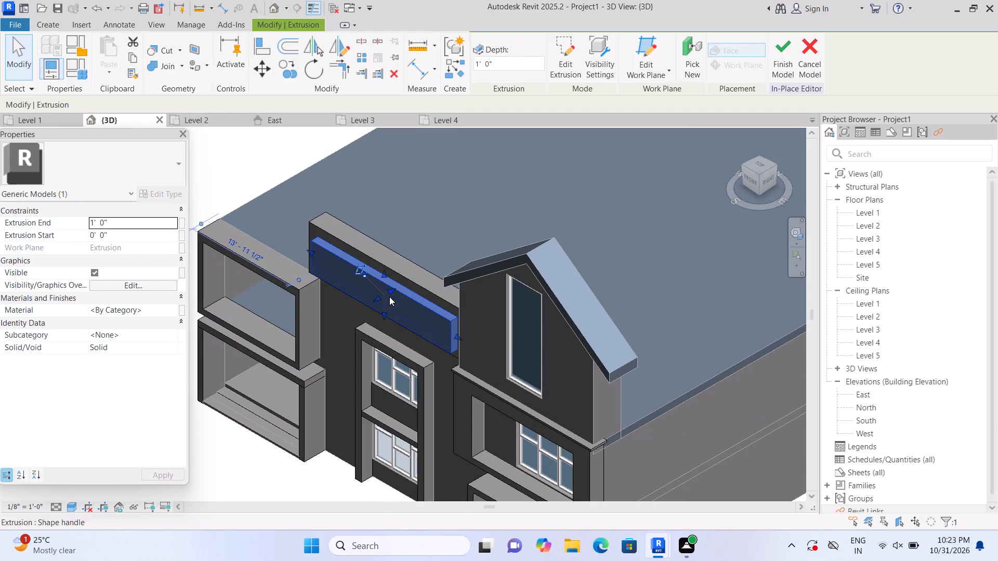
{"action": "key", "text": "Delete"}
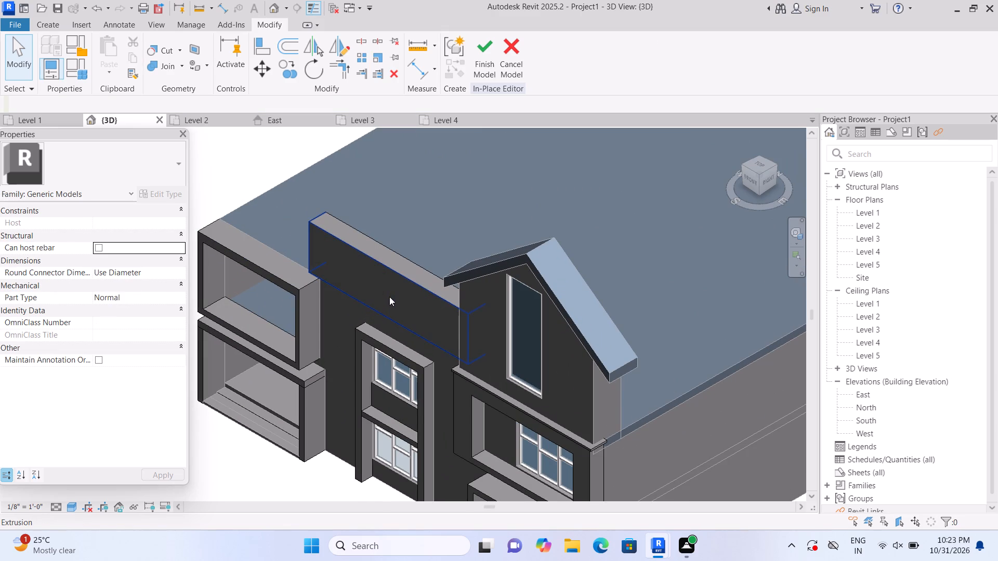
Start a void extrusion in the front view, with the parapet's front face picked as its work plane.
{"action": "left_click", "coordinate": [755, 184]}
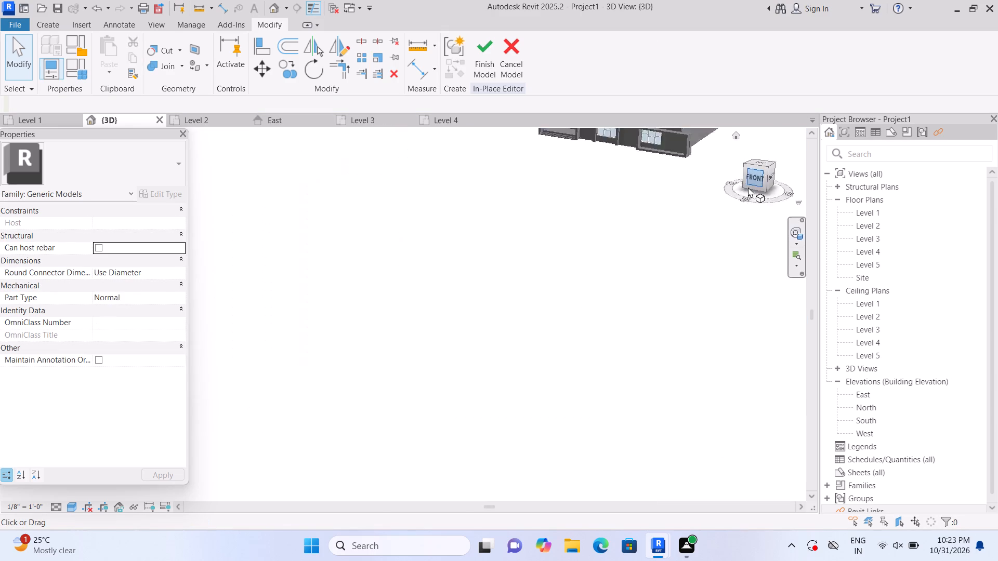
{"action": "scroll", "coordinate": [480, 352], "scroll_direction": "up", "scroll_amount": 6}
{"action": "middle_click_drag", "start_coordinate": [435, 304], "coordinate": [520, 349]}
{"action": "scroll", "coordinate": [475, 344], "scroll_direction": "up", "scroll_amount": 2}
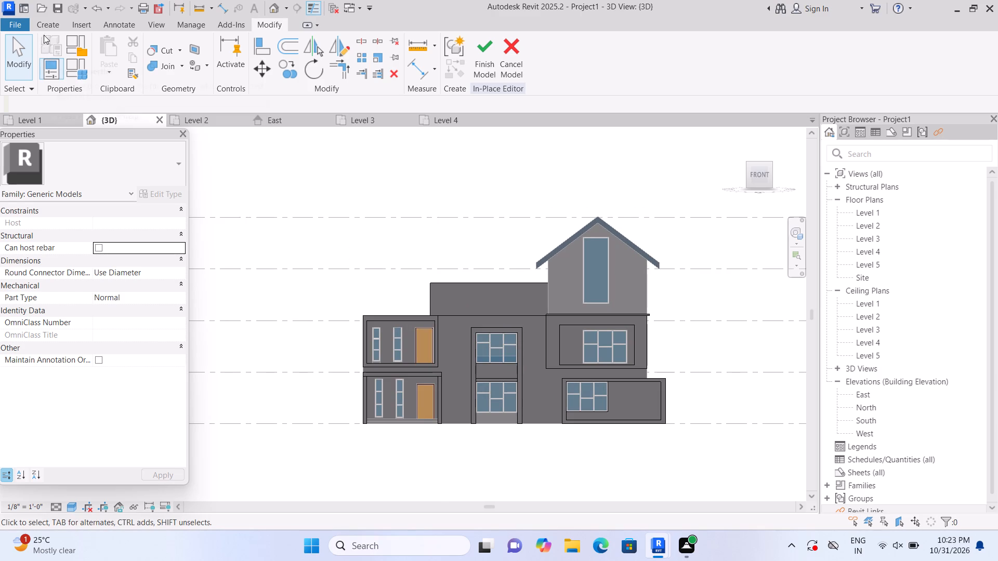
{"action": "left_click", "coordinate": [48, 24]}
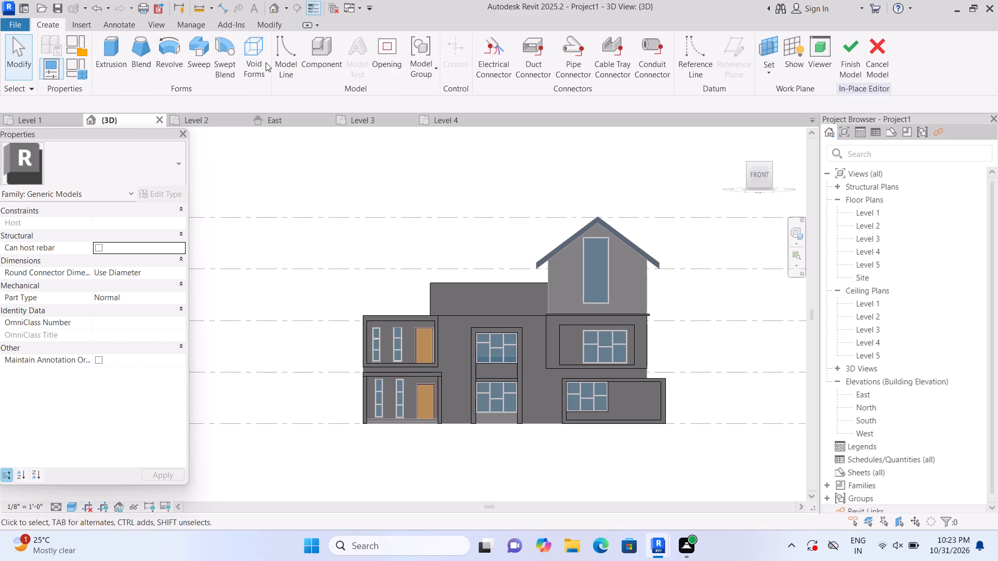
{"action": "left_click", "coordinate": [266, 62]}
{"action": "left_click", "coordinate": [271, 91]}
{"action": "left_click", "coordinate": [667, 75]}
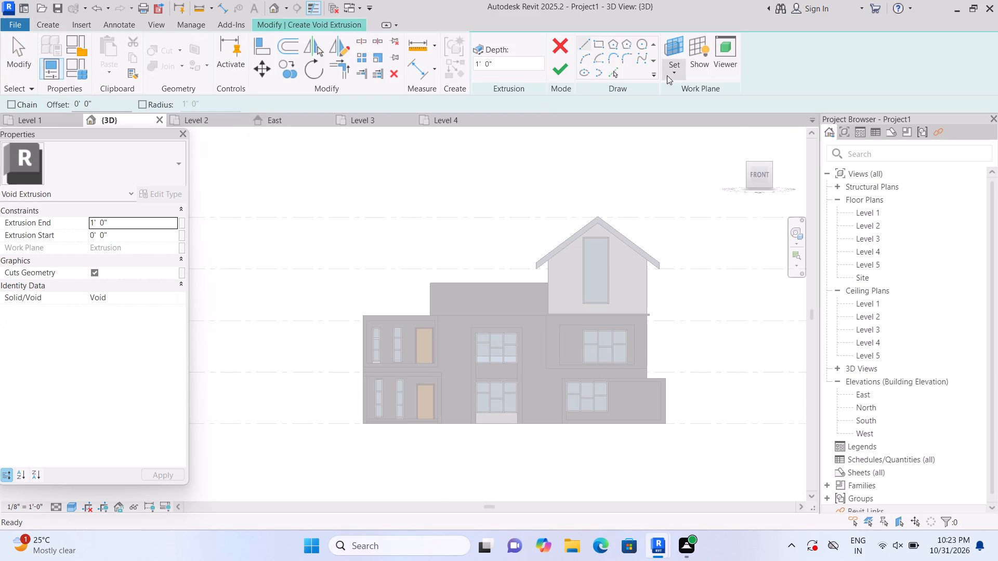
{"action": "left_click", "coordinate": [684, 113]}
{"action": "left_click", "coordinate": [478, 309]}
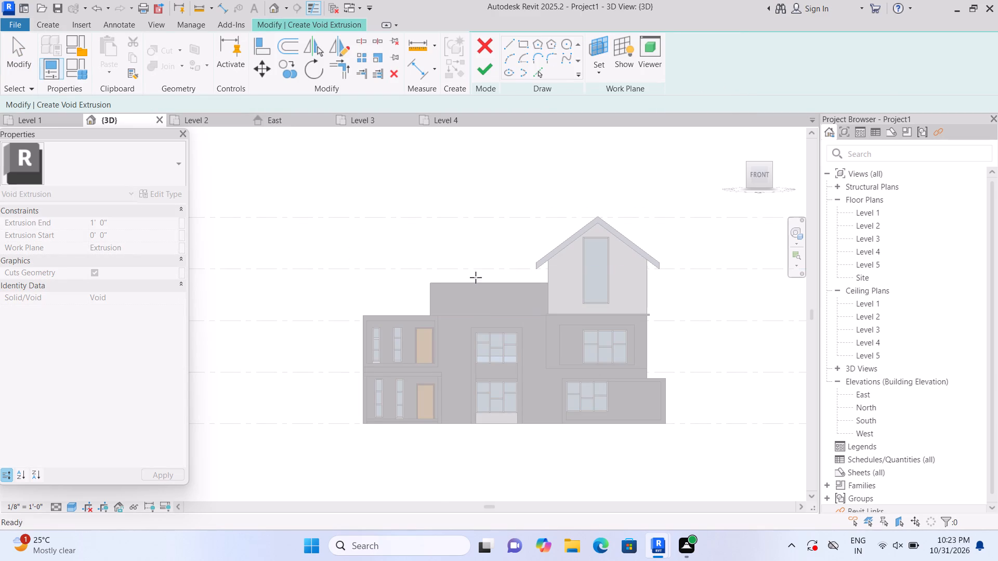
Sketch a rectangle about 20' by 4' with a 2" offset on the parapet front and finish the 1' 0" void extrusion.
{"action": "left_click", "coordinate": [594, 47]}
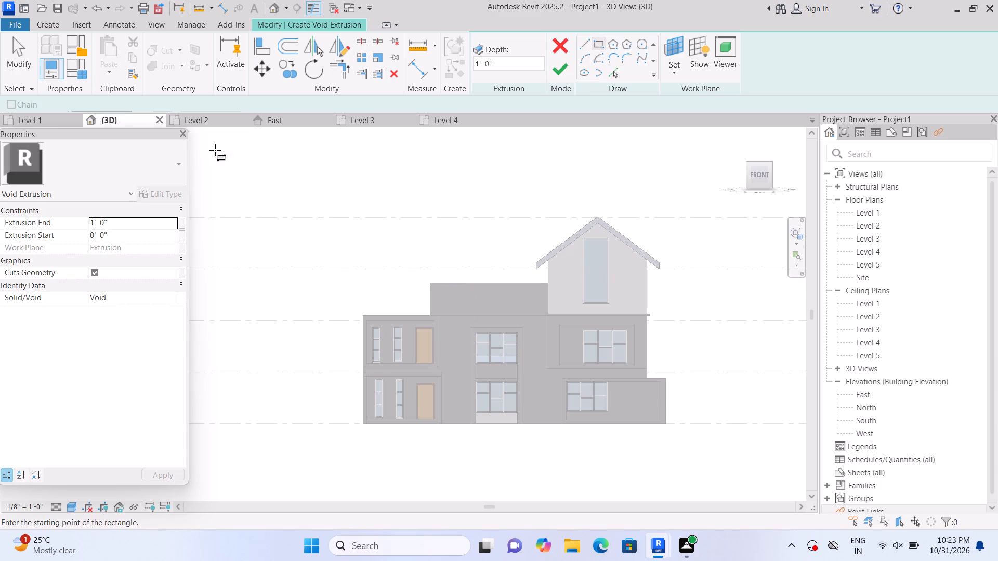
{"action": "left_click", "coordinate": [123, 99]}
{"action": "key", "text": "BackSpace"}
{"action": "key", "text": "BackSpace"}
{"action": "key", "text": "BackSpace"}
{"action": "key", "text": "BackSpace"}
{"action": "key", "text": "BackSpace"}
{"action": "key", "text": "BackSpace"}
{"action": "key", "text": "BackSpace"}
{"action": "key", "text": "BackSpace"}
{"action": "key", "text": "BackSpace"}
{"action": "key", "text": "BackSpace"}
{"action": "key", "text": "BackSpace"}
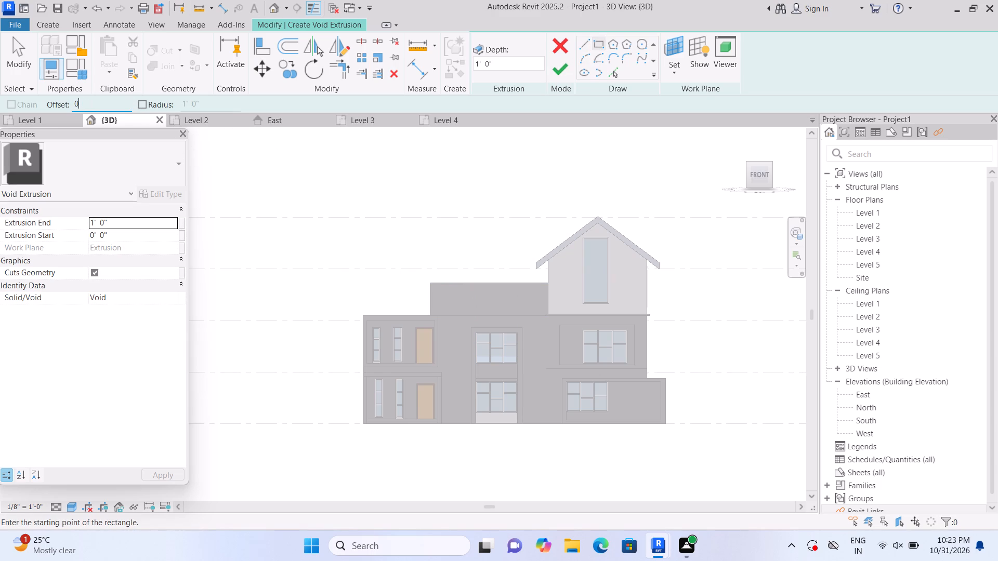
{"action": "type", "text": "2\""}
{"action": "key", "text": "Return"}
{"action": "scroll", "coordinate": [469, 315], "scroll_direction": "up", "scroll_amount": 6}
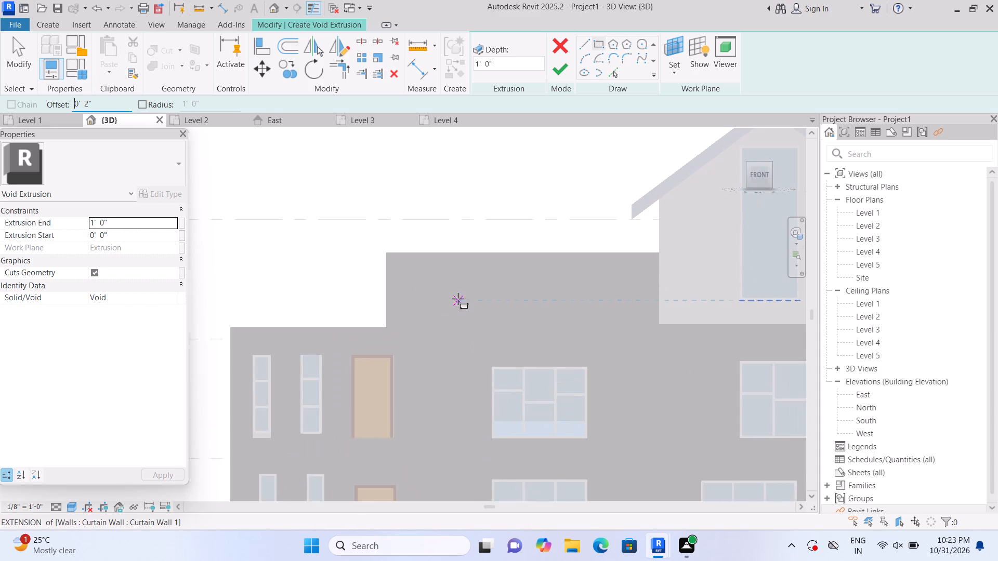
{"action": "scroll", "coordinate": [457, 298], "scroll_direction": "up", "scroll_amount": 1}
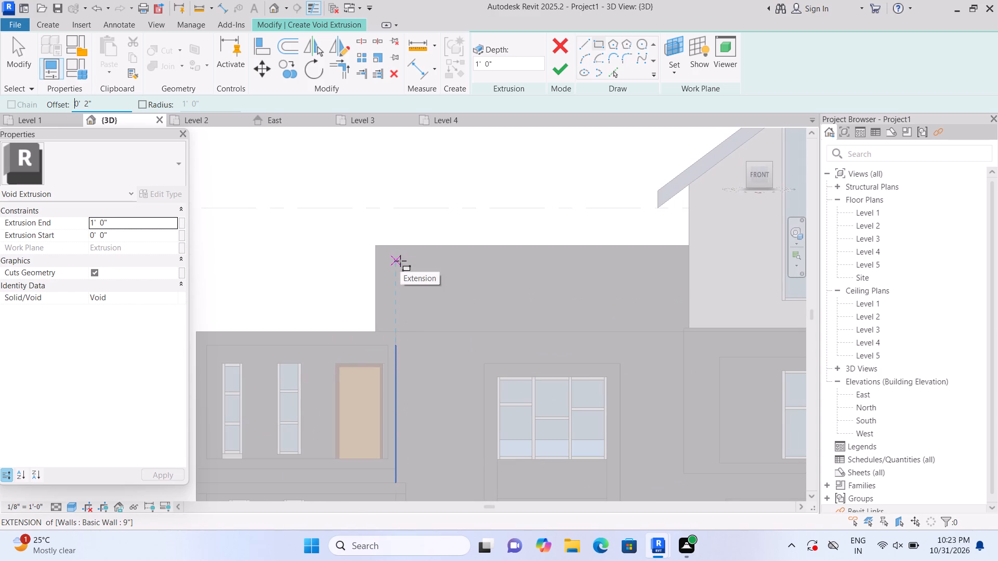
{"action": "left_click", "coordinate": [401, 261]}
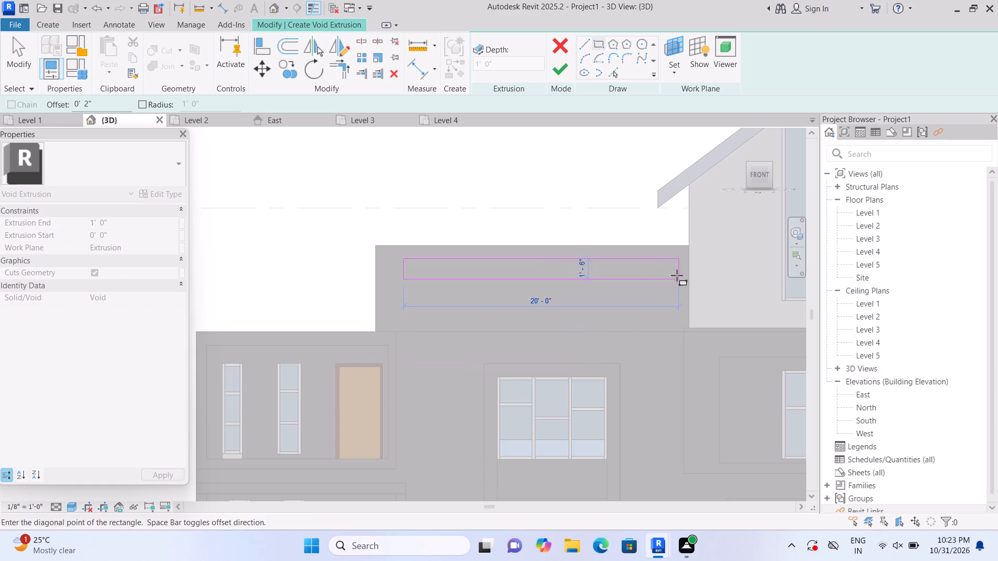
{"action": "key", "text": "Escape"}
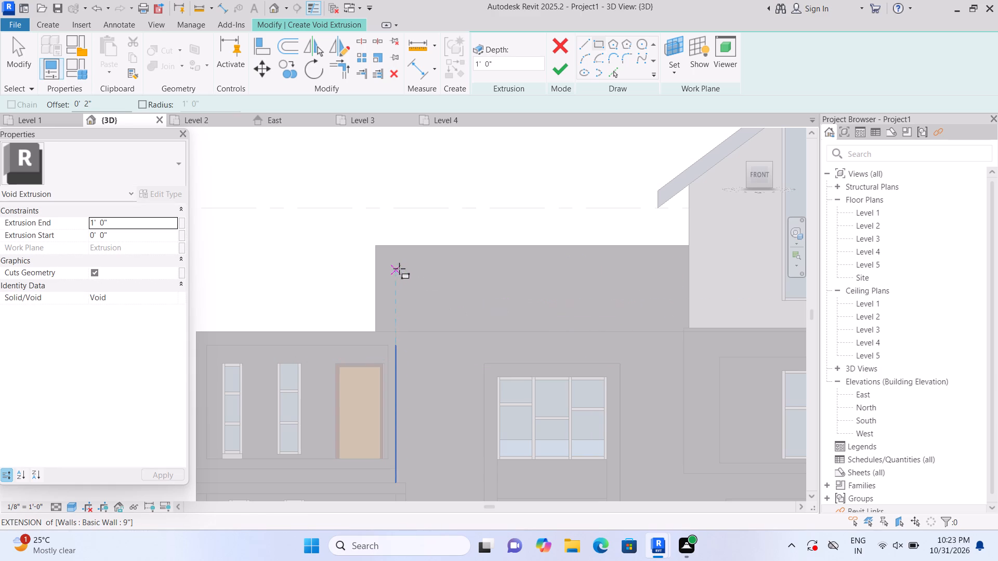
{"action": "left_click", "coordinate": [400, 265]}
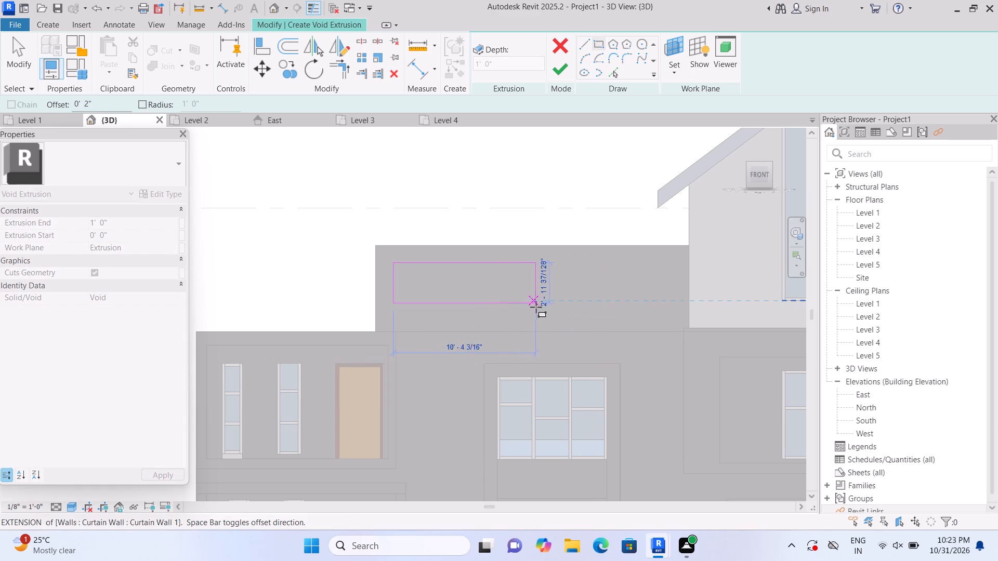
{"action": "left_click", "coordinate": [668, 316]}
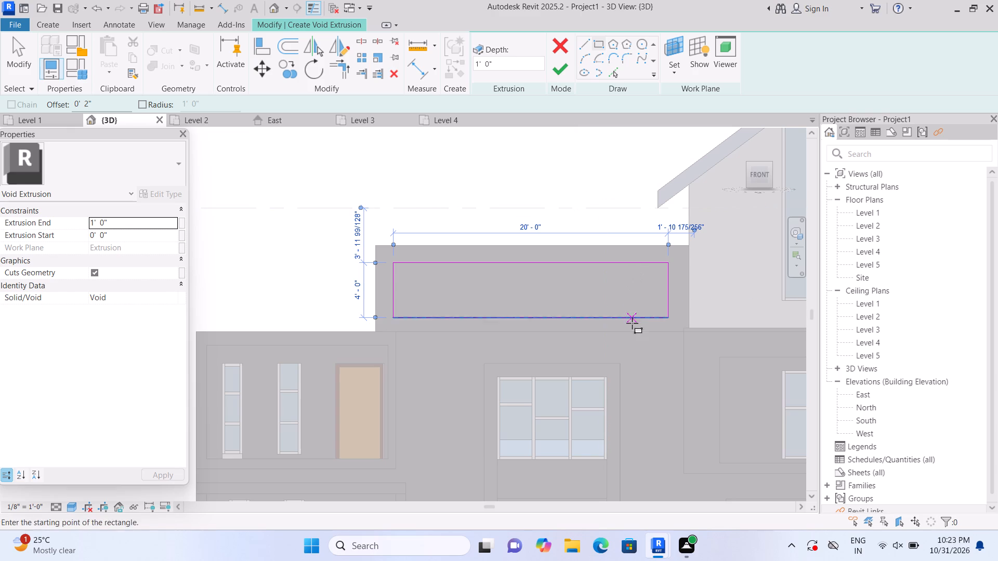
{"action": "scroll", "coordinate": [631, 327], "scroll_direction": "up", "scroll_amount": 3}
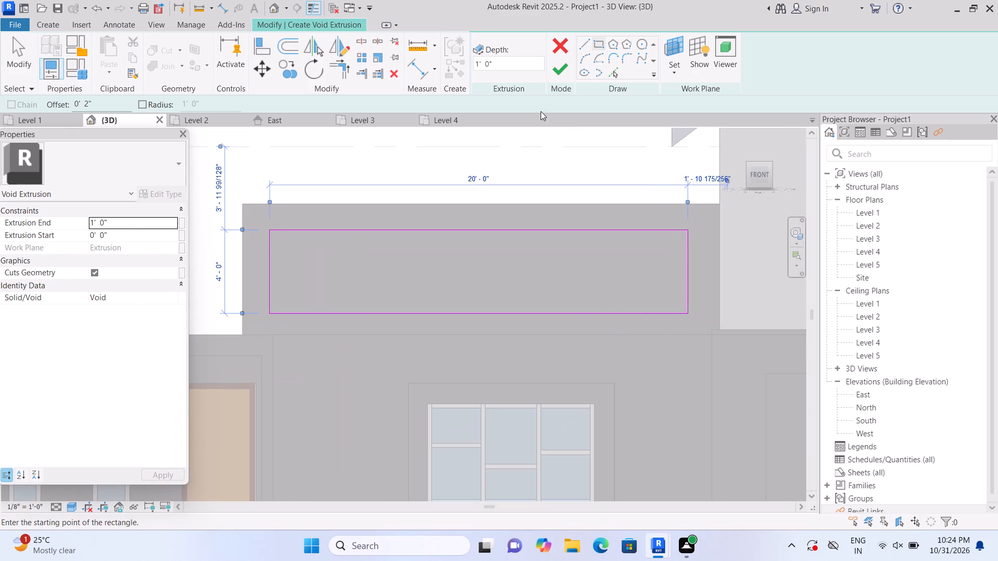
{"action": "left_click", "coordinate": [557, 75]}
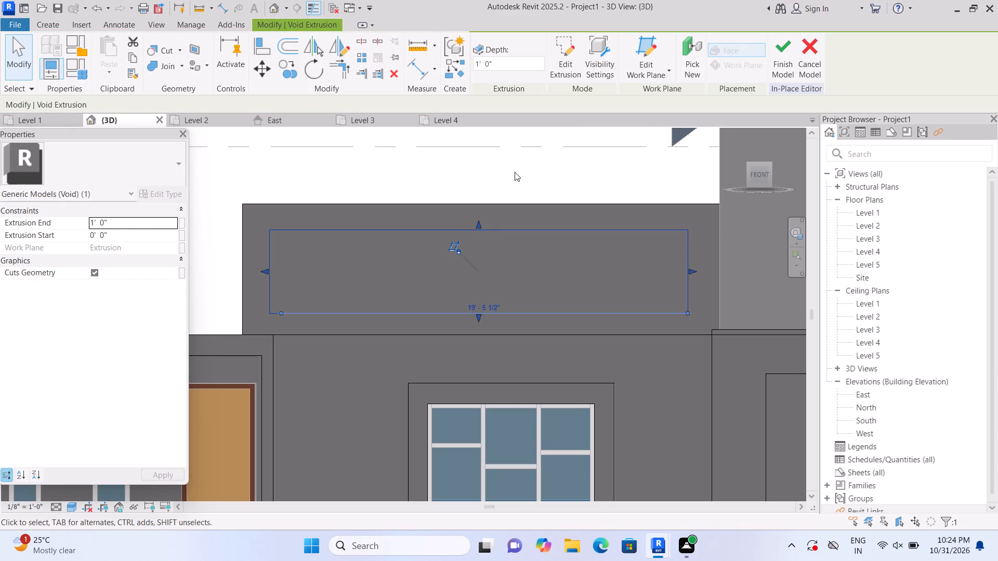
Stretch the void's bottom edge down to just above the base of the parapet.
{"action": "scroll", "coordinate": [515, 172], "scroll_direction": "up", "scroll_amount": 1}
{"action": "scroll", "coordinate": [524, 209], "scroll_direction": "down", "scroll_amount": 3}
{"action": "scroll", "coordinate": [438, 294], "scroll_direction": "up", "scroll_amount": 2}
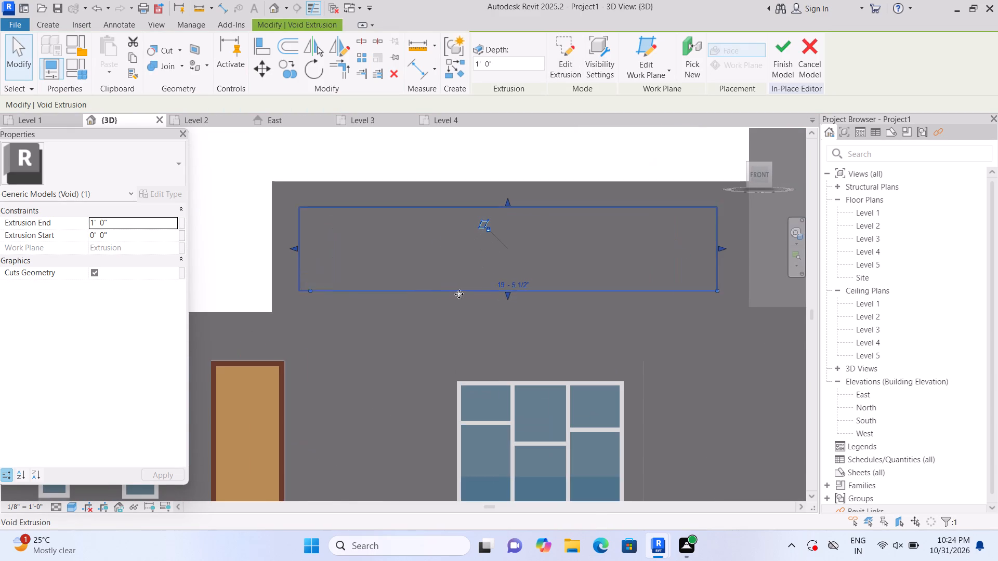
{"action": "left_click_drag", "start_coordinate": [506, 293], "coordinate": [513, 303]}
{"action": "left_click", "coordinate": [513, 303]}
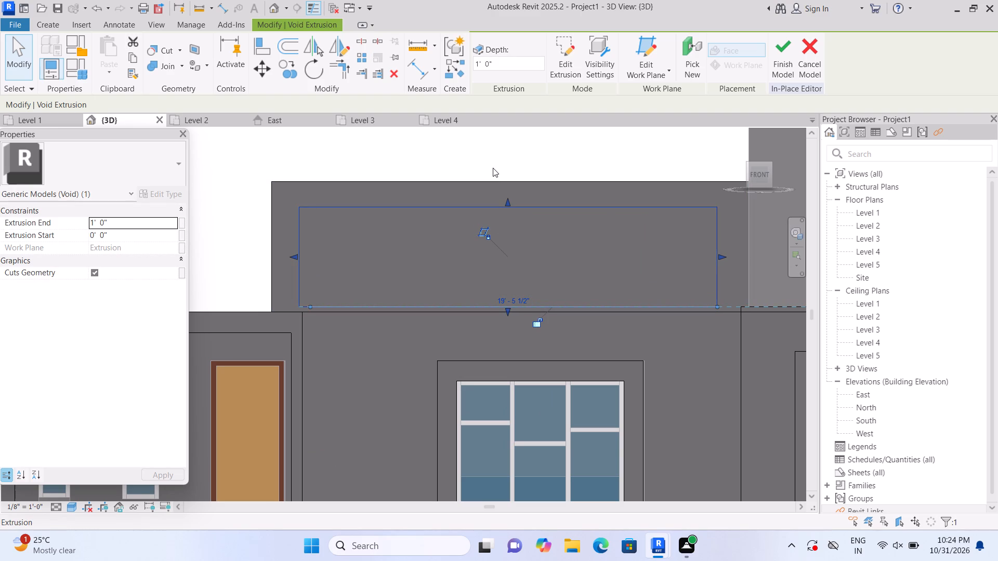
Check the parapet recess cut by the void in the default 3D view and return to the front view.
{"action": "left_click", "coordinate": [494, 168]}
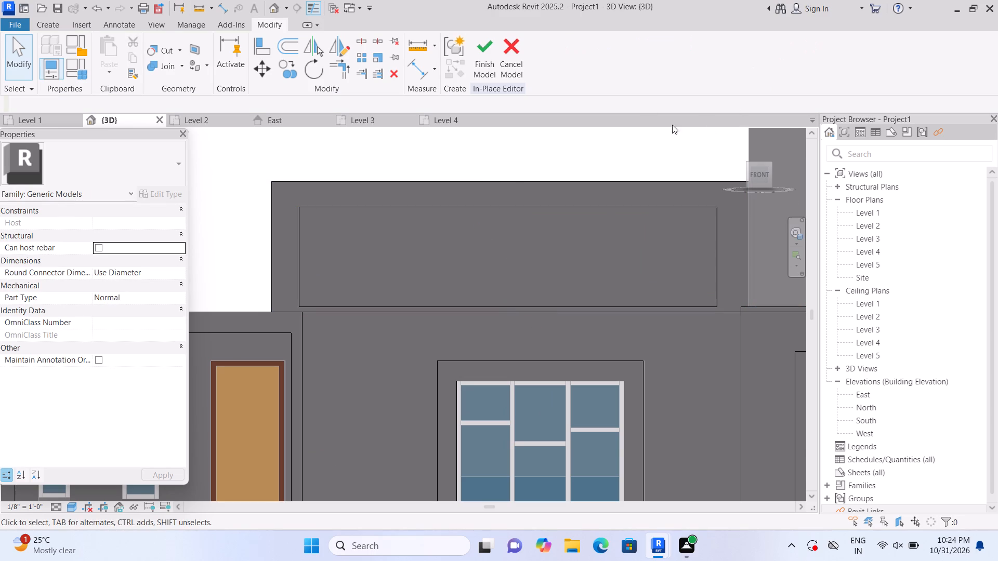
{"action": "left_click", "coordinate": [734, 136]}
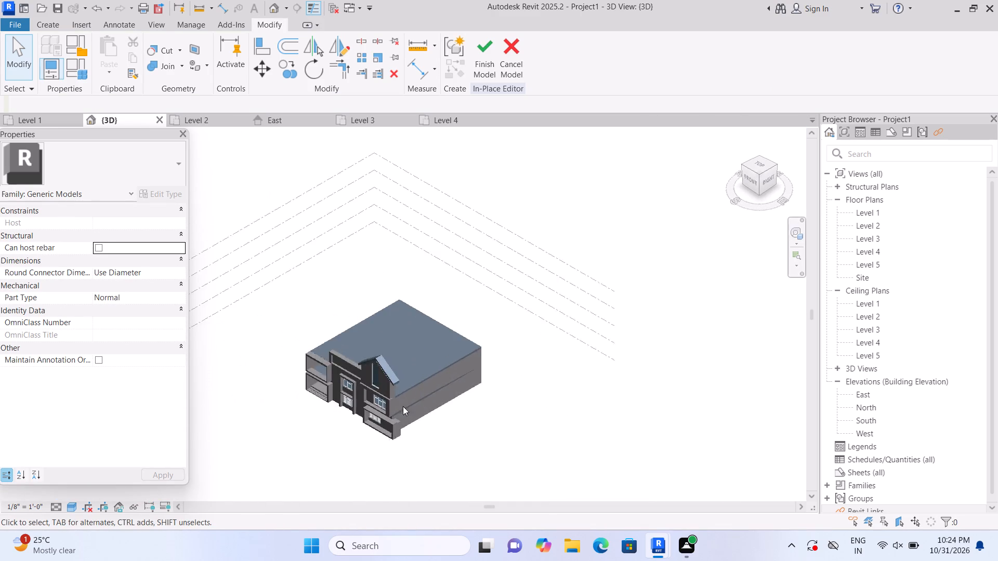
{"action": "scroll", "coordinate": [394, 404], "scroll_direction": "up", "scroll_amount": 14}
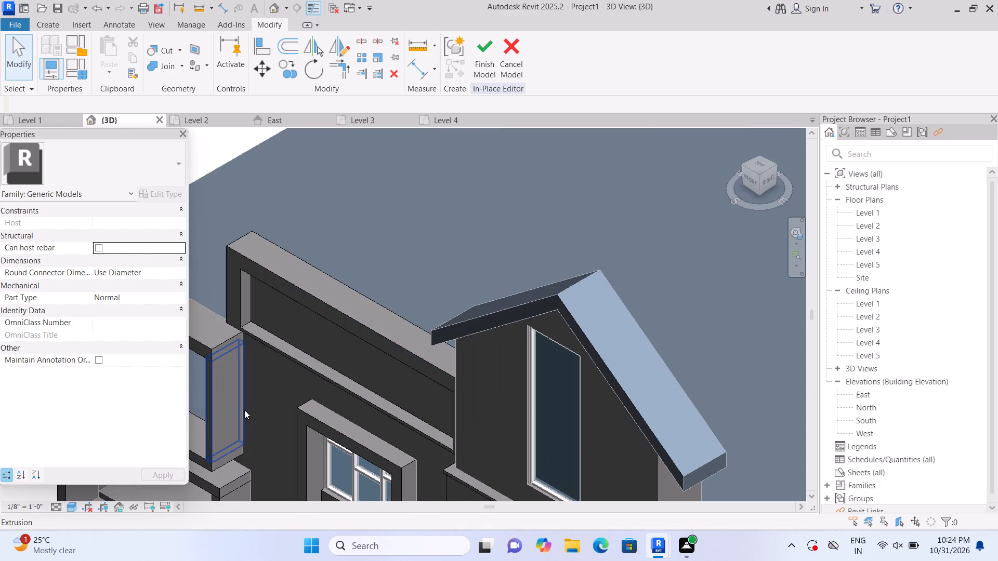
{"action": "scroll", "coordinate": [244, 410], "scroll_direction": "down", "scroll_amount": 4}
{"action": "left_click", "coordinate": [755, 185]}
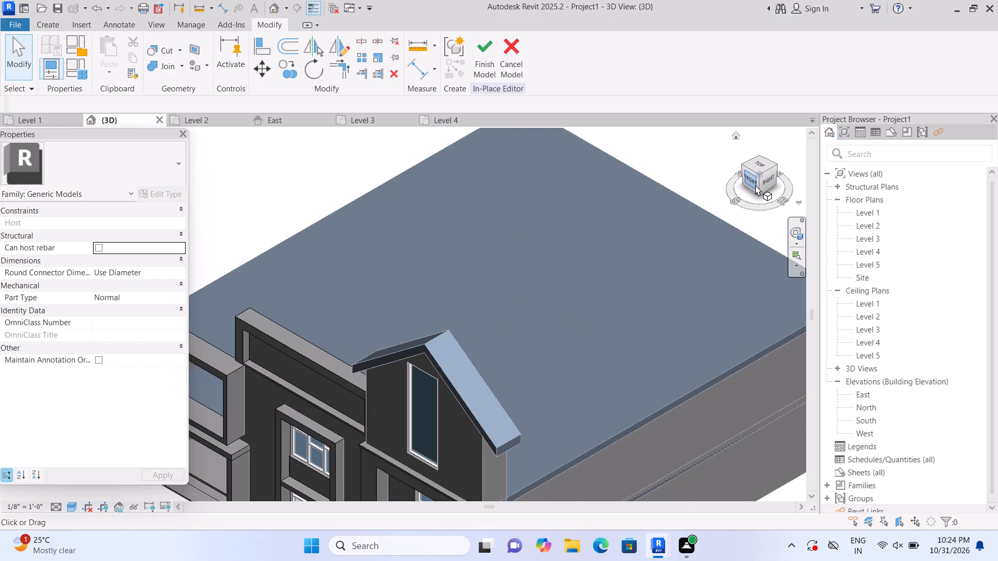
{"action": "scroll", "coordinate": [379, 344], "scroll_direction": "up", "scroll_amount": 4}
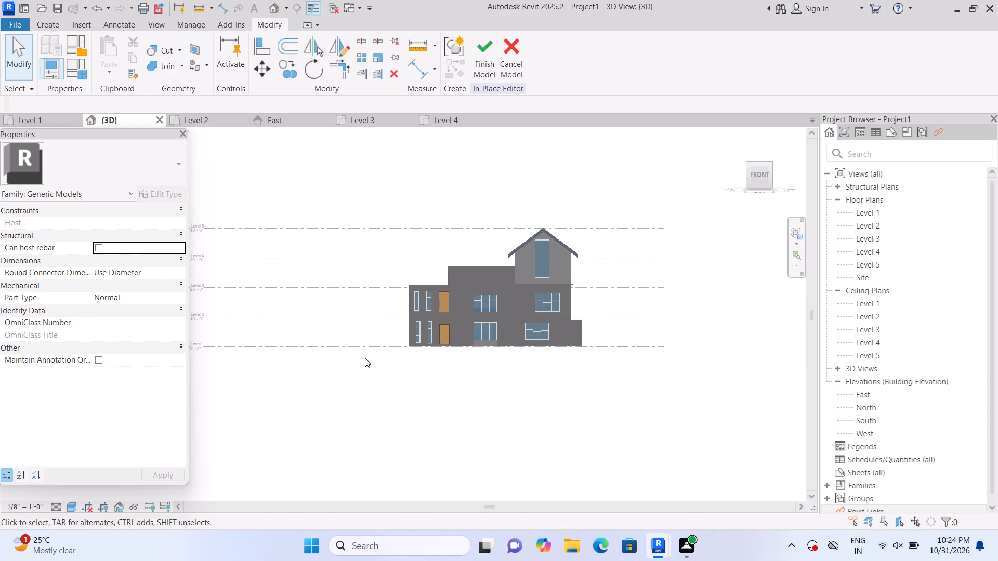
{"action": "scroll", "coordinate": [365, 358], "scroll_direction": "up", "scroll_amount": 1}
{"action": "scroll", "coordinate": [459, 284], "scroll_direction": "up", "scroll_amount": 8}
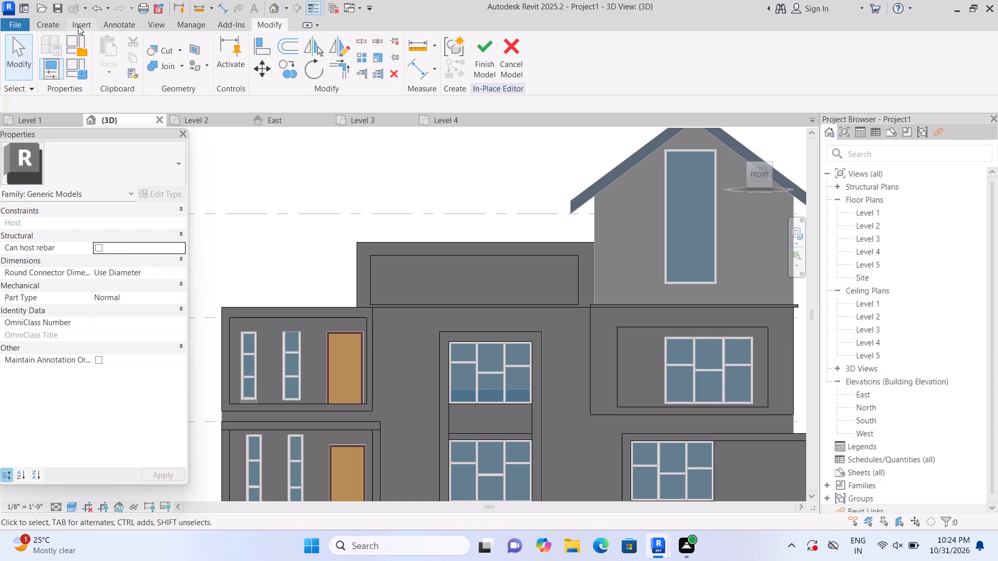
Start a void extrusion with the recess's back face picked as its work plane and the rectangle sketch tool active.
{"action": "left_click", "coordinate": [55, 28]}
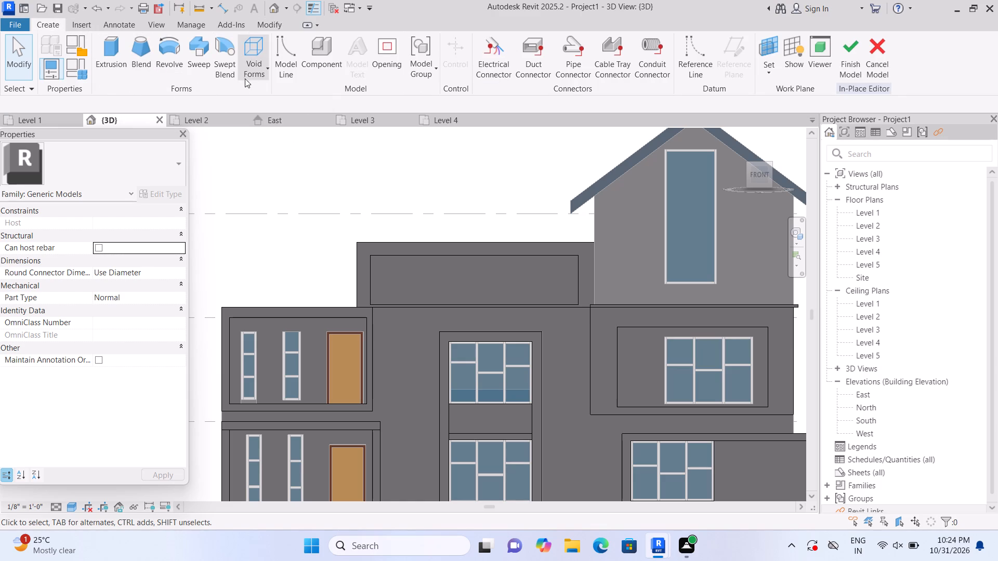
{"action": "left_click", "coordinate": [265, 70]}
{"action": "left_click", "coordinate": [276, 87]}
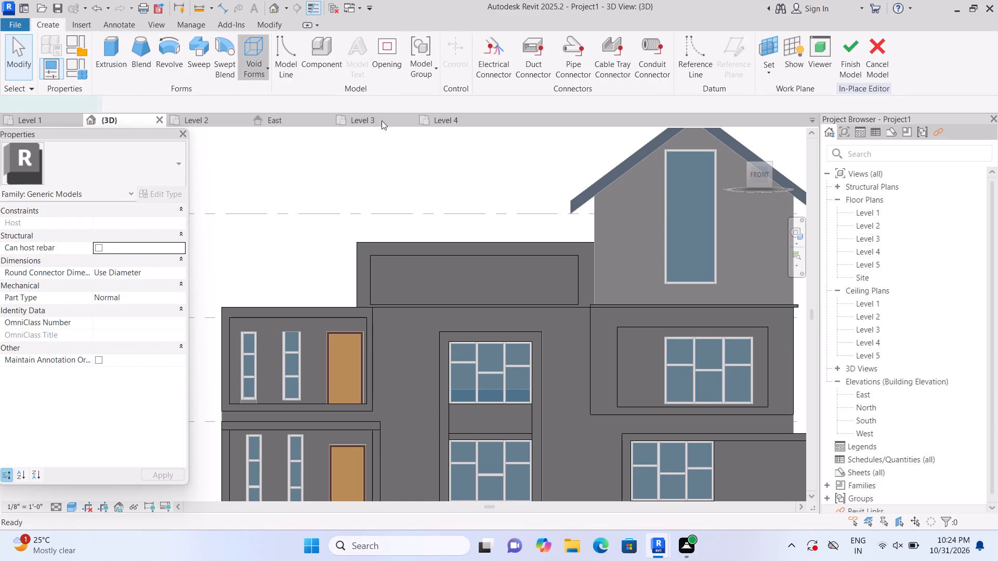
{"action": "left_click", "coordinate": [672, 74]}
{"action": "left_click", "coordinate": [689, 125]}
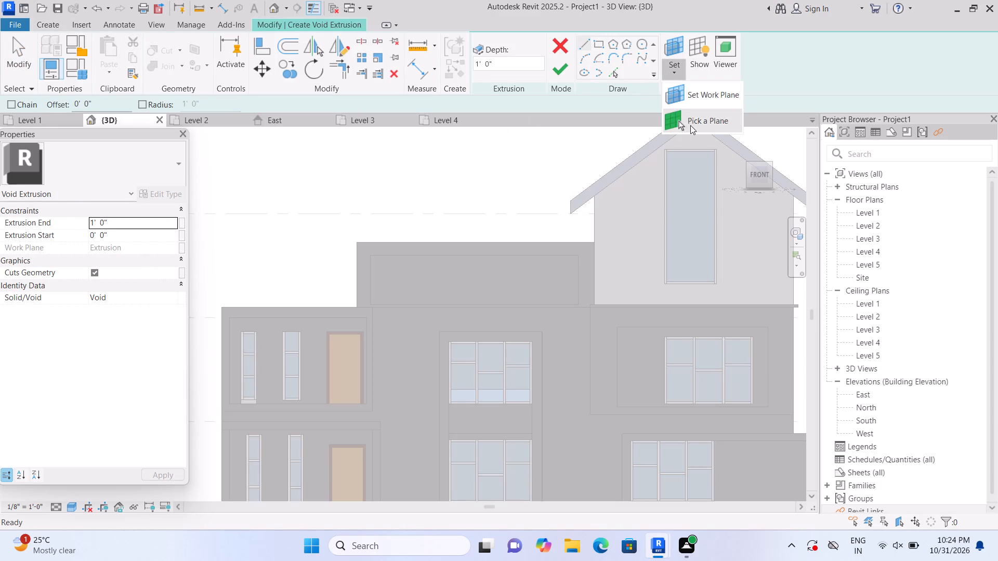
{"action": "left_click", "coordinate": [556, 272]}
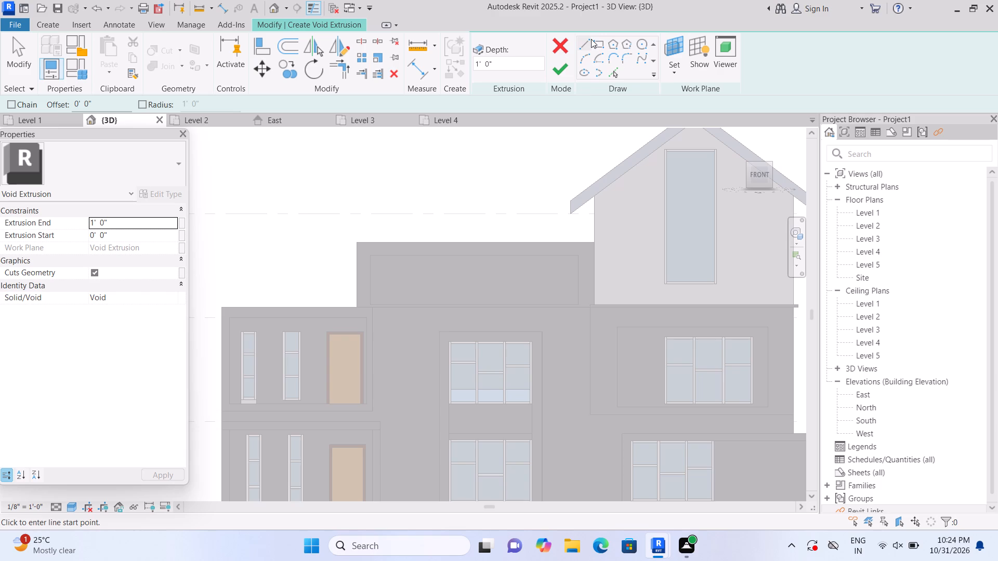
{"action": "left_click", "coordinate": [595, 43]}
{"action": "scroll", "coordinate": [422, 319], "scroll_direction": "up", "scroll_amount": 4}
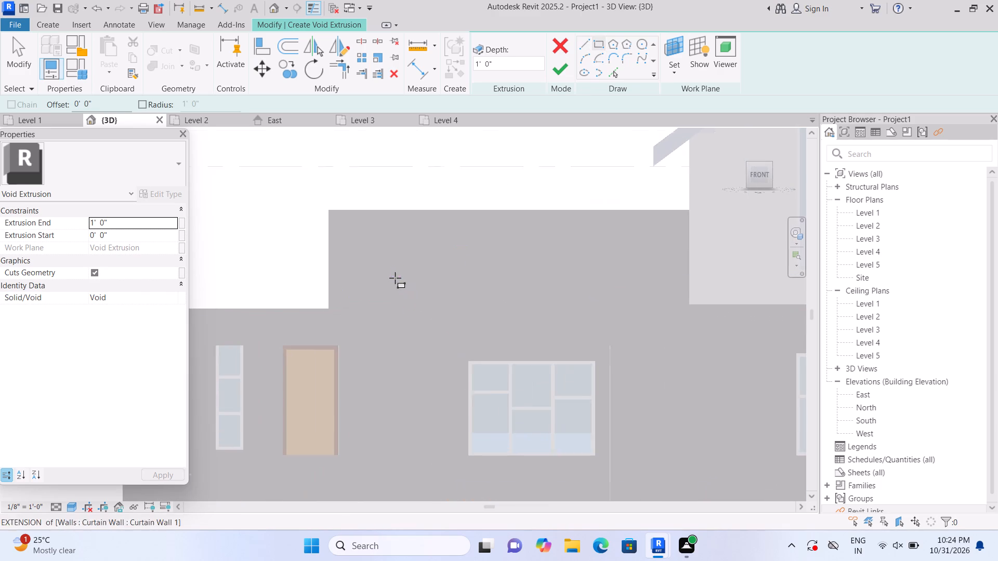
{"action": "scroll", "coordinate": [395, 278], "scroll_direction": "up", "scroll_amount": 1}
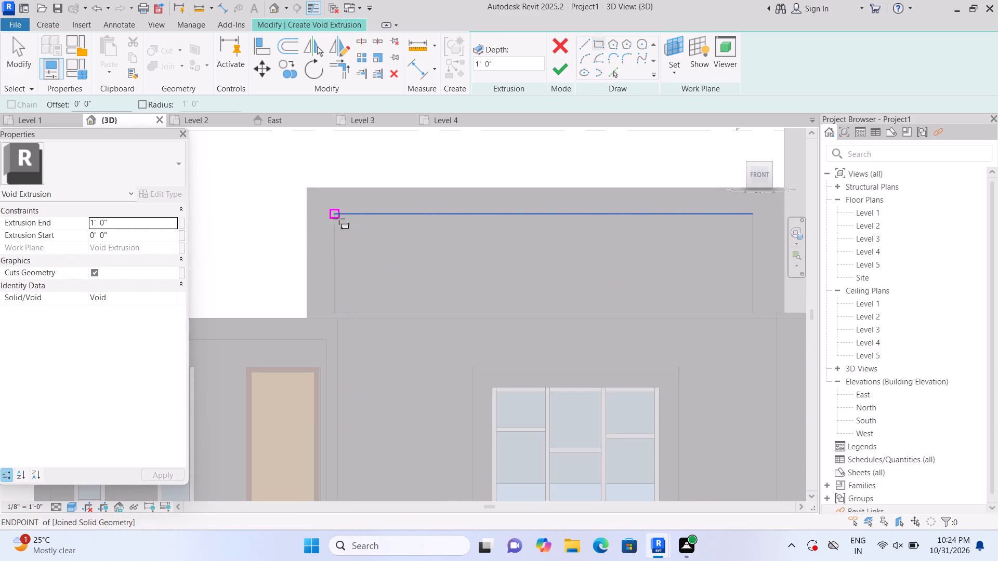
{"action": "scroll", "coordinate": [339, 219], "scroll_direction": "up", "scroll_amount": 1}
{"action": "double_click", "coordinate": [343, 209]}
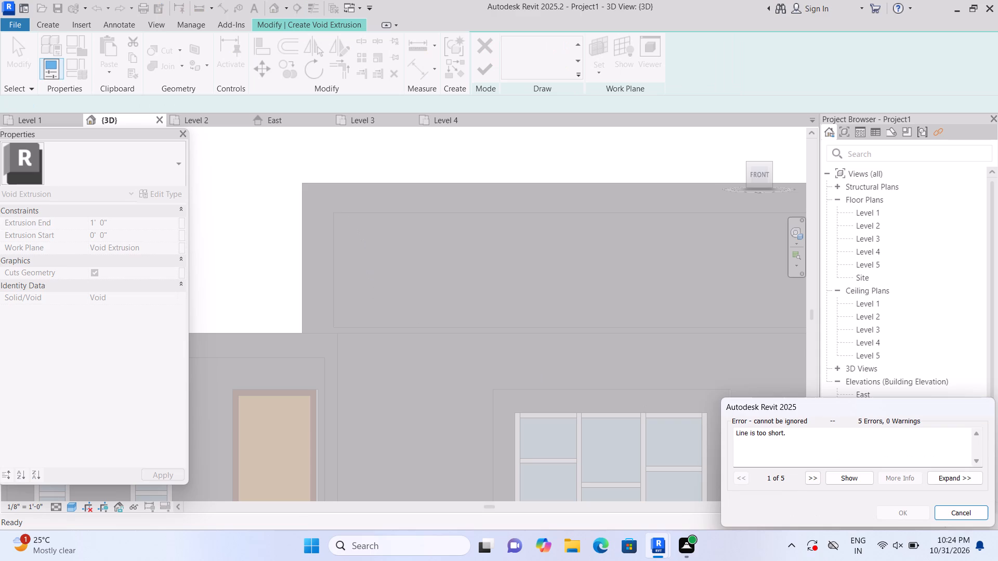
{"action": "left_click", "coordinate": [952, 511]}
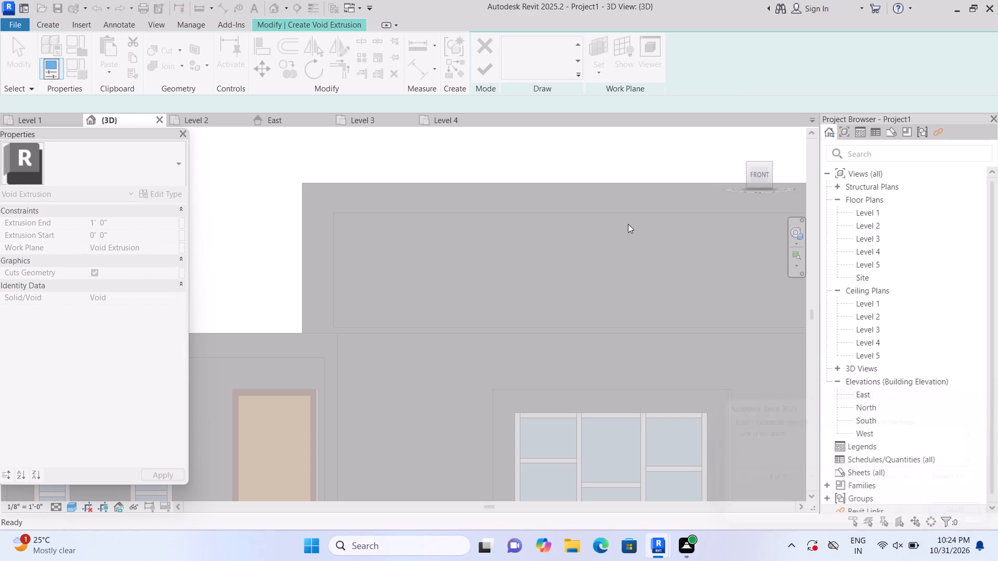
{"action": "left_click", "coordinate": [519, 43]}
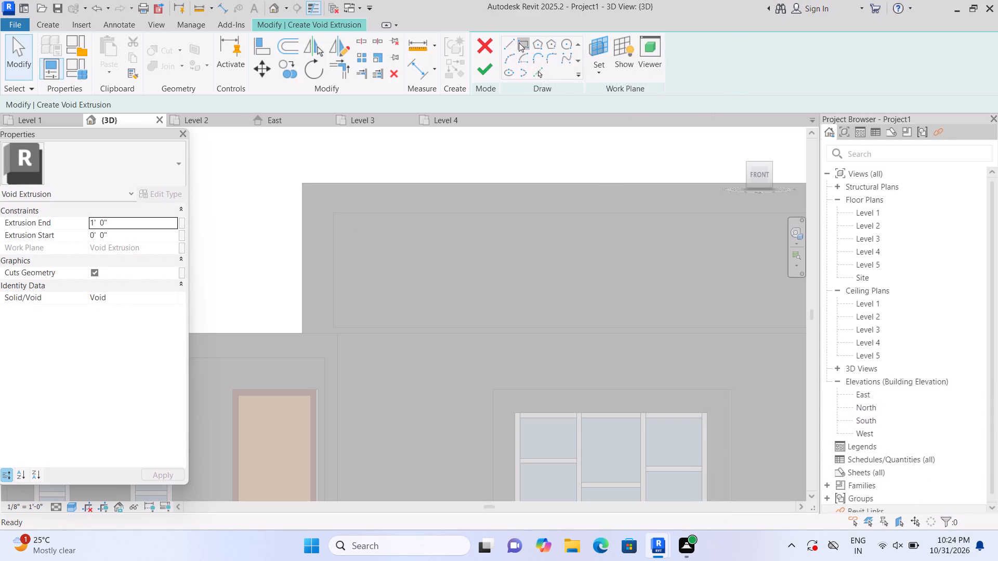
Sketch three spaced vertical rectangles, each about 3" wide and 4' 9" tall, from the left end of the parapet recess.
{"action": "left_click", "coordinate": [340, 211]}
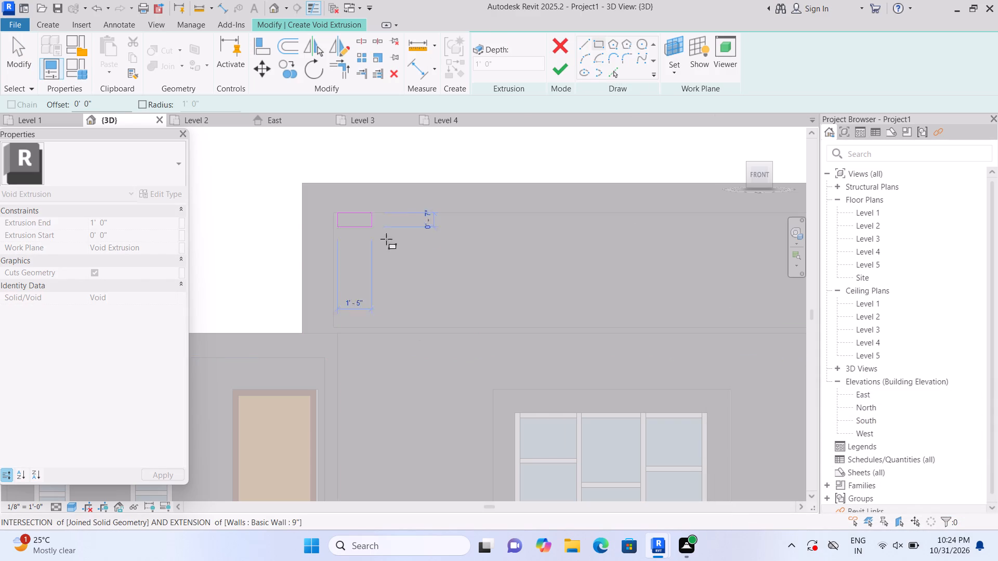
{"action": "scroll", "coordinate": [394, 309], "scroll_direction": "up", "scroll_amount": 4}
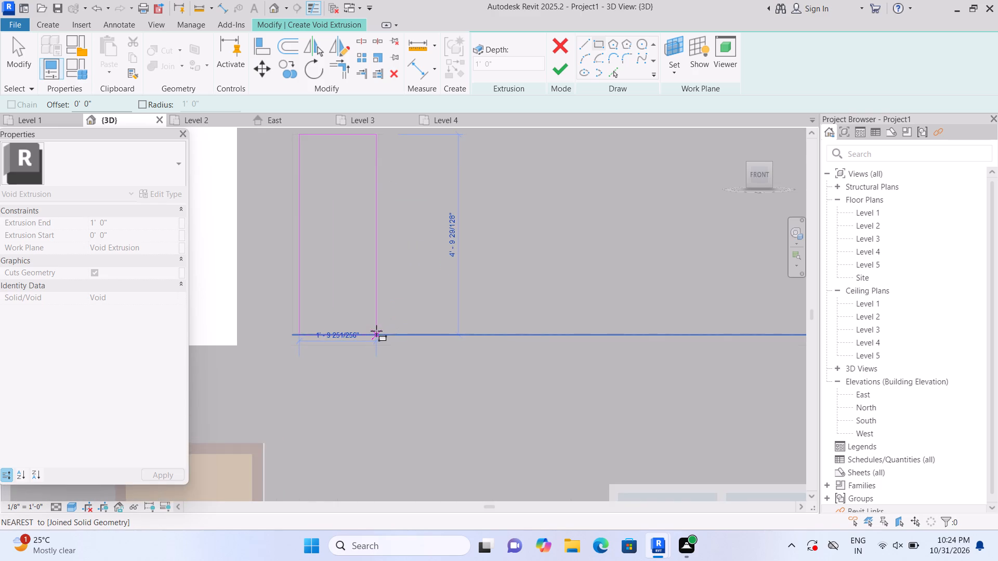
{"action": "scroll", "coordinate": [376, 332], "scroll_direction": "down", "scroll_amount": 5}
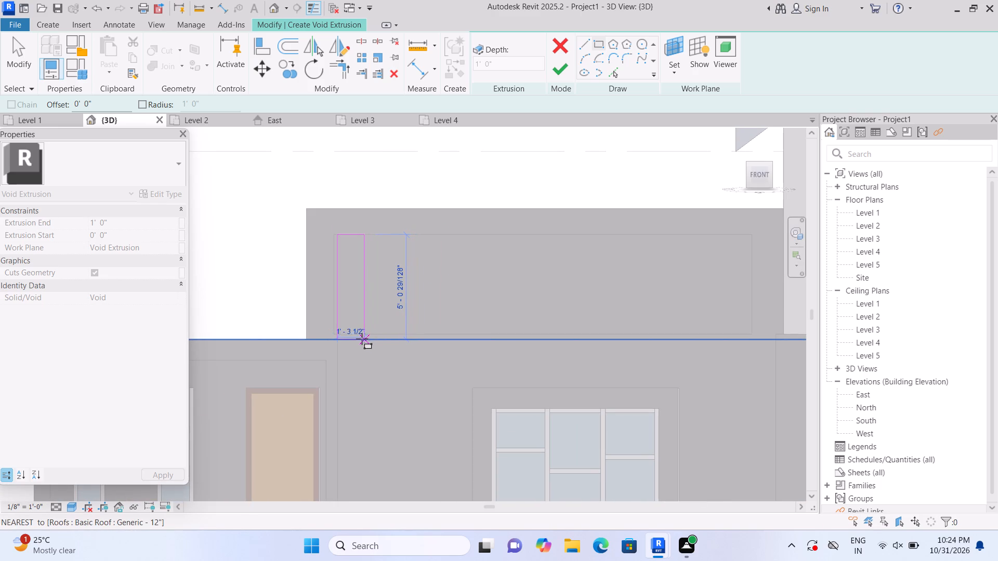
{"action": "scroll", "coordinate": [349, 329], "scroll_direction": "up", "scroll_amount": 4}
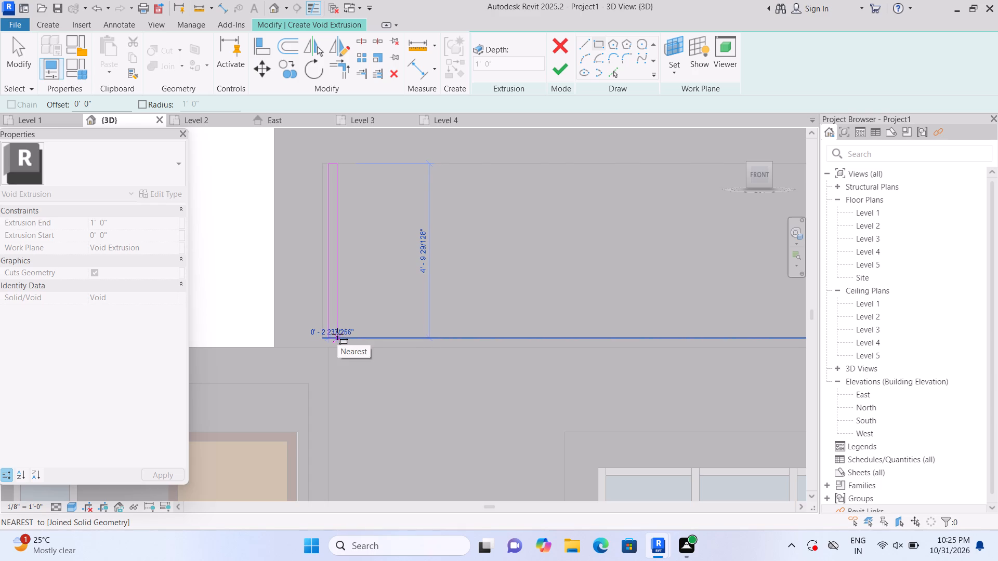
{"action": "left_click", "coordinate": [337, 334]}
{"action": "key", "text": "Escape"}
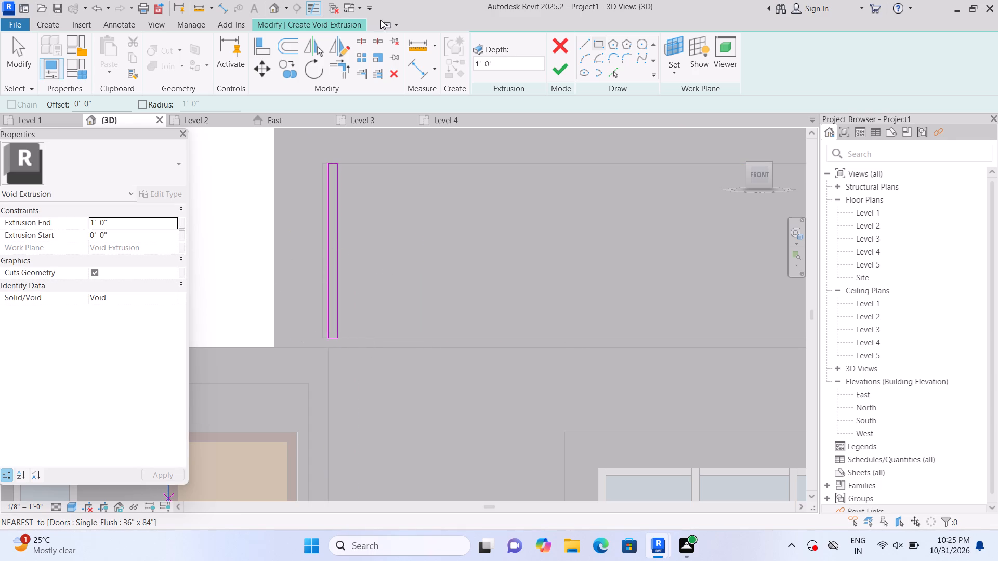
{"action": "left_click", "coordinate": [345, 165]}
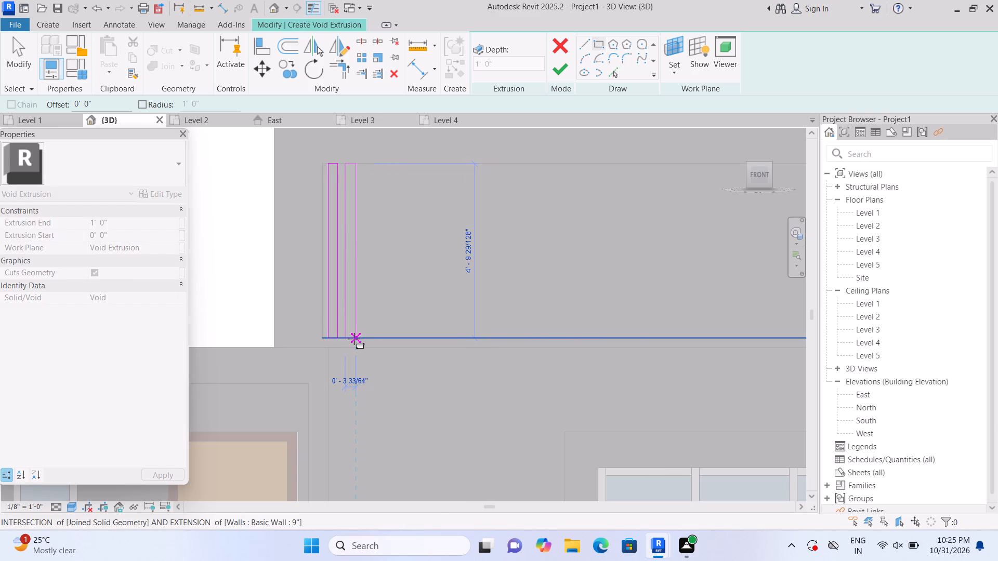
{"action": "double_click", "coordinate": [354, 339]}
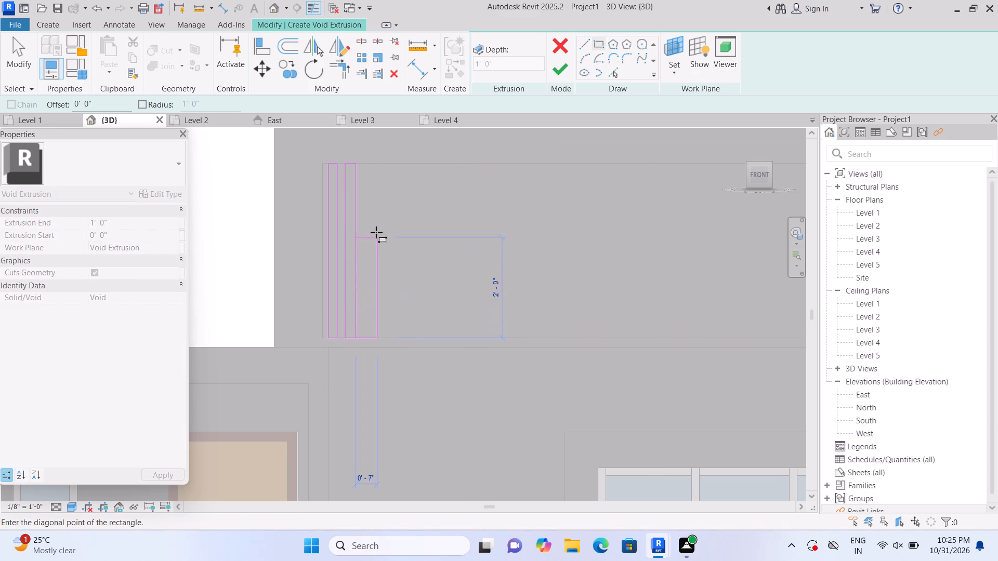
{"action": "key", "text": "Escape"}
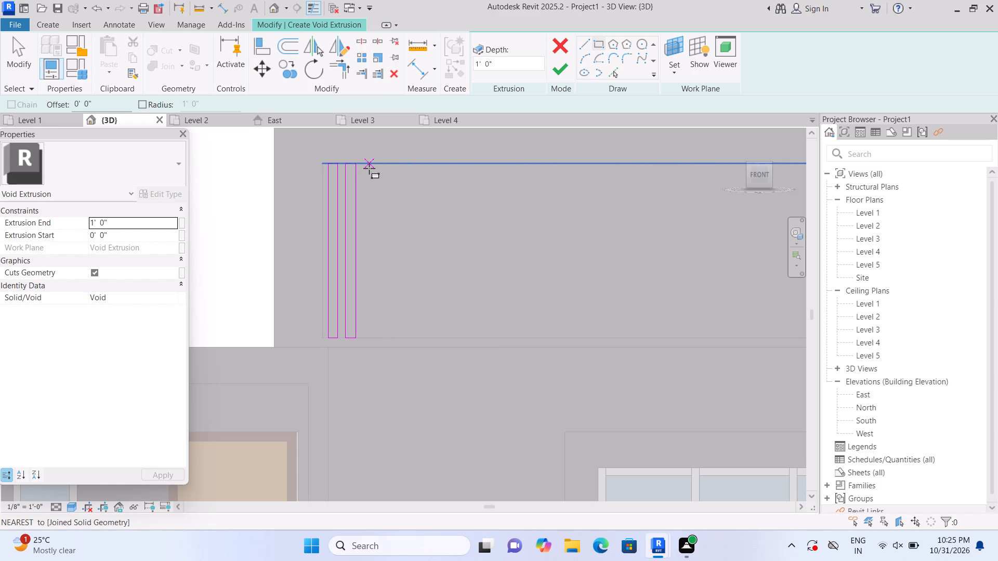
{"action": "left_click", "coordinate": [363, 167]}
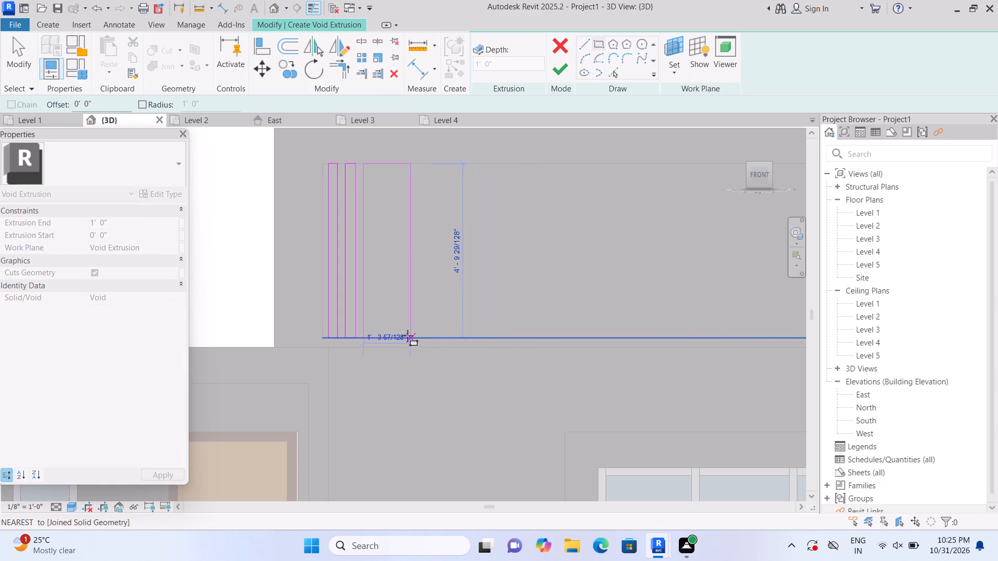
{"action": "left_click", "coordinate": [372, 334]}
{"action": "key", "text": "Escape"}
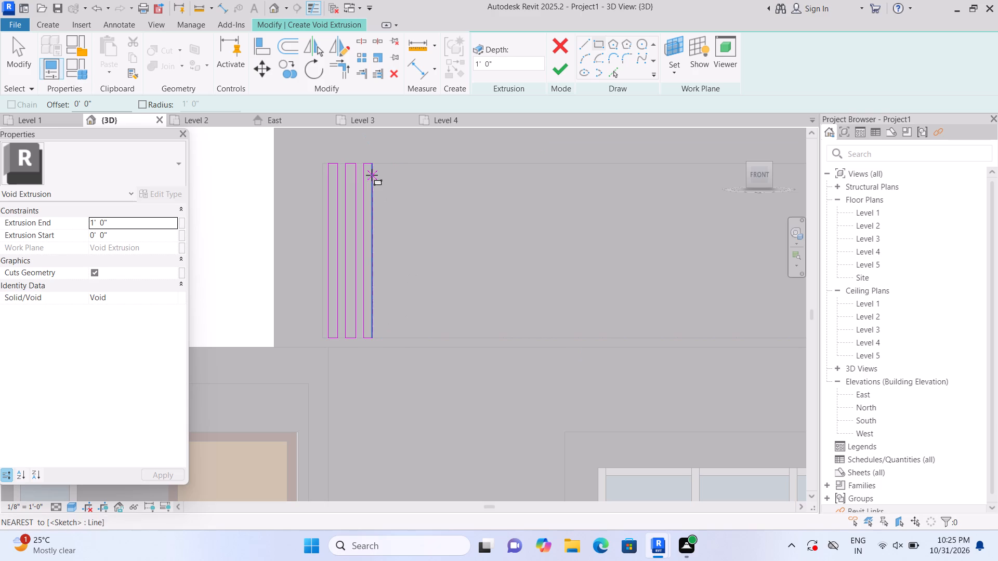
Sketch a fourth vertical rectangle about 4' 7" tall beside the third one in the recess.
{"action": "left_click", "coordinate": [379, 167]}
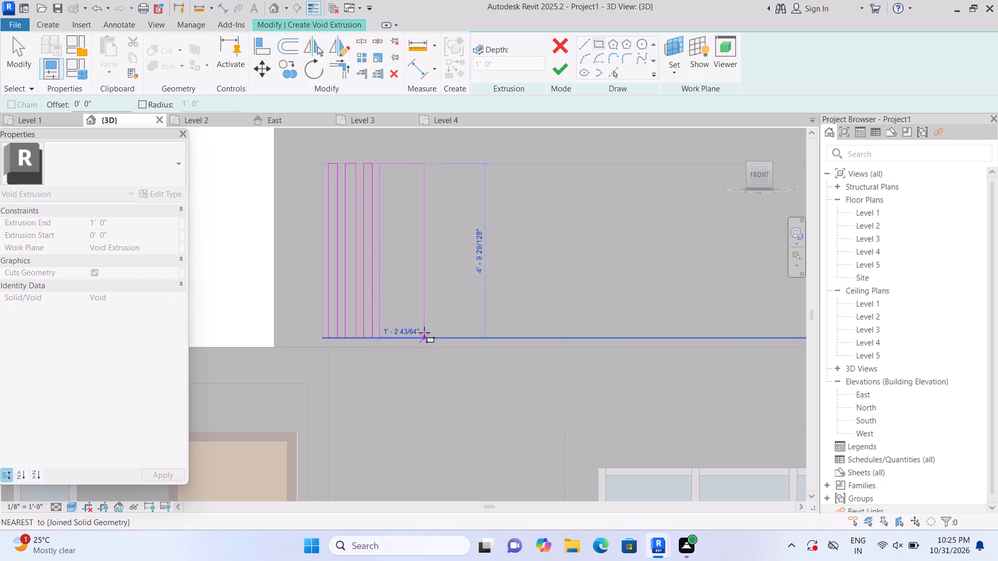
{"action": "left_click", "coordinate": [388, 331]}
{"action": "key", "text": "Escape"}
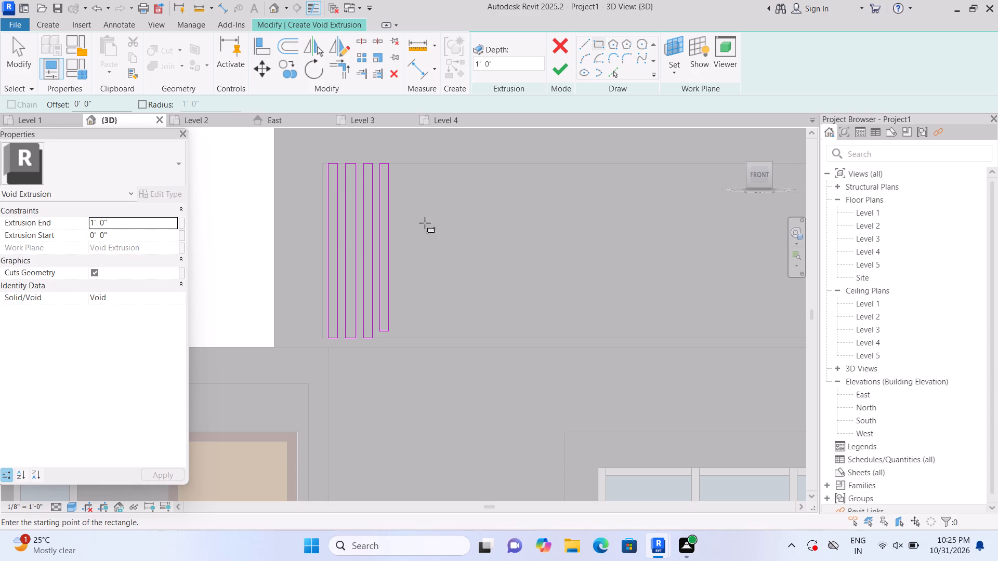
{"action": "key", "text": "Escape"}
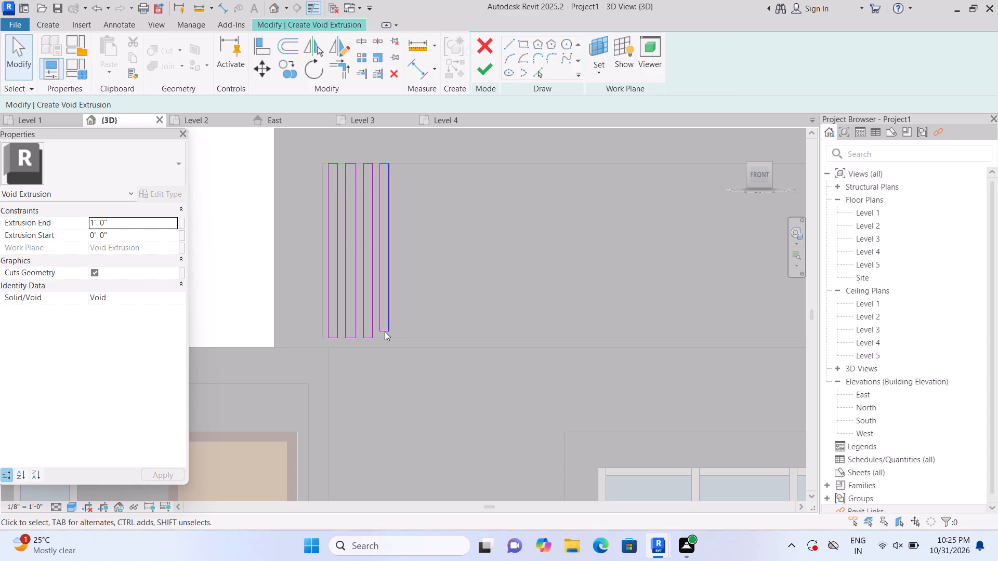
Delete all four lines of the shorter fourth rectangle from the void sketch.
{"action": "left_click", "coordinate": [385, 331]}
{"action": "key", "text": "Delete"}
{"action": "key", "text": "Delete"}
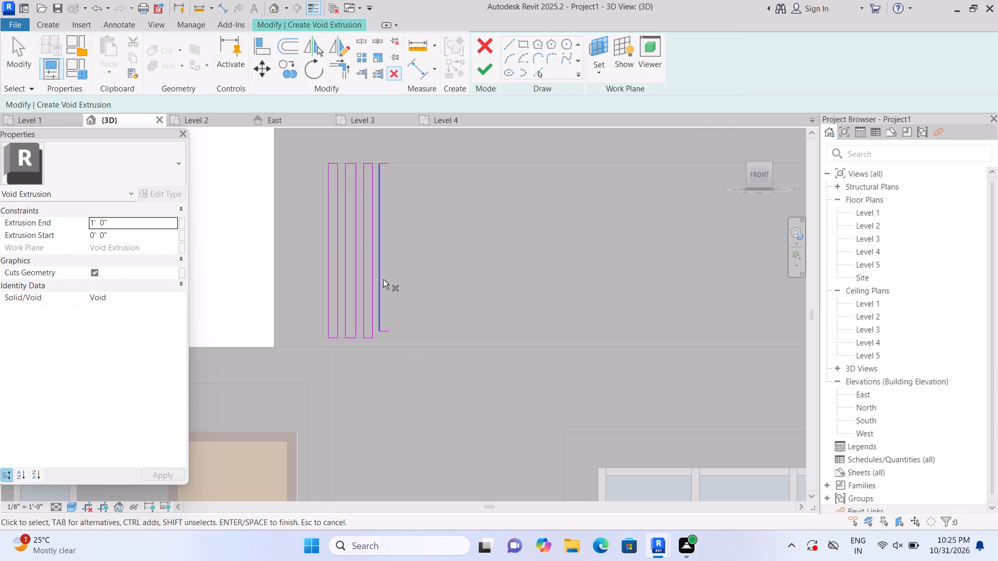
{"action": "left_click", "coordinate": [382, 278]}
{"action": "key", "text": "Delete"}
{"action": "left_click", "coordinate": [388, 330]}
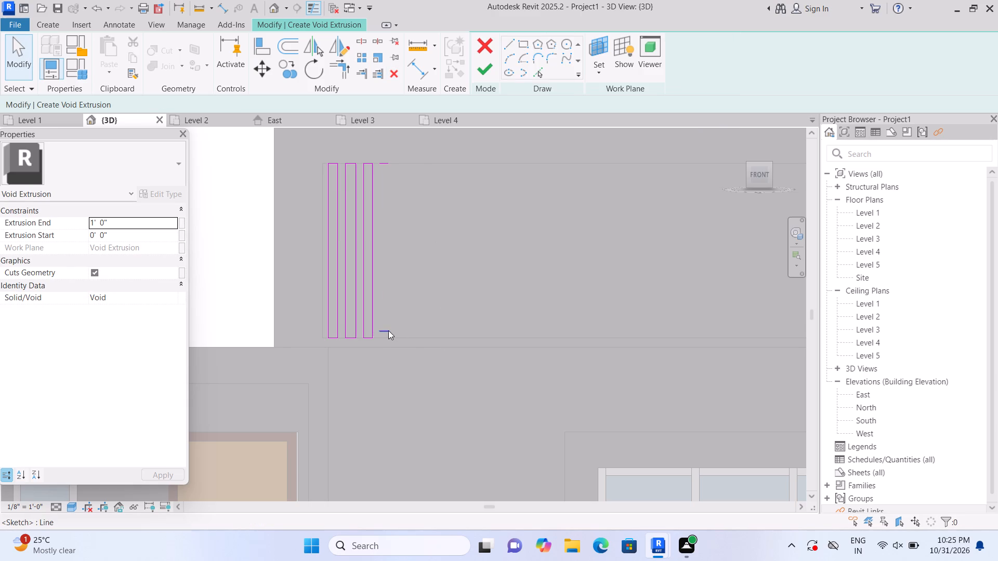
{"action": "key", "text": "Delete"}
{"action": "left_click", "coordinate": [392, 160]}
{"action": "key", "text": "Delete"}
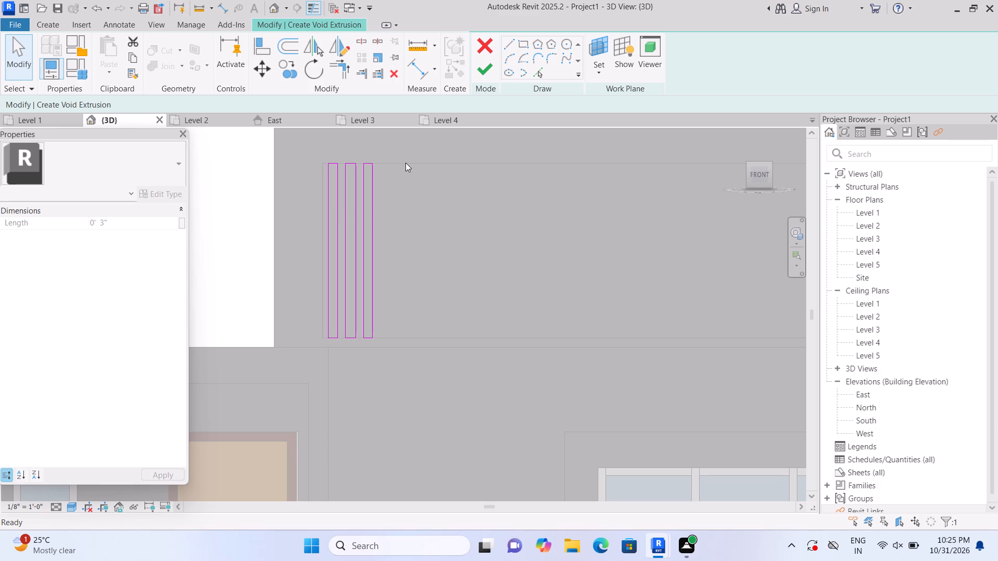
Sketch four more spaced vertical rectangles, each about 2 1/2" to 3" wide and 4' 9" tall, following the third one in the recess.
{"action": "left_click", "coordinate": [522, 43]}
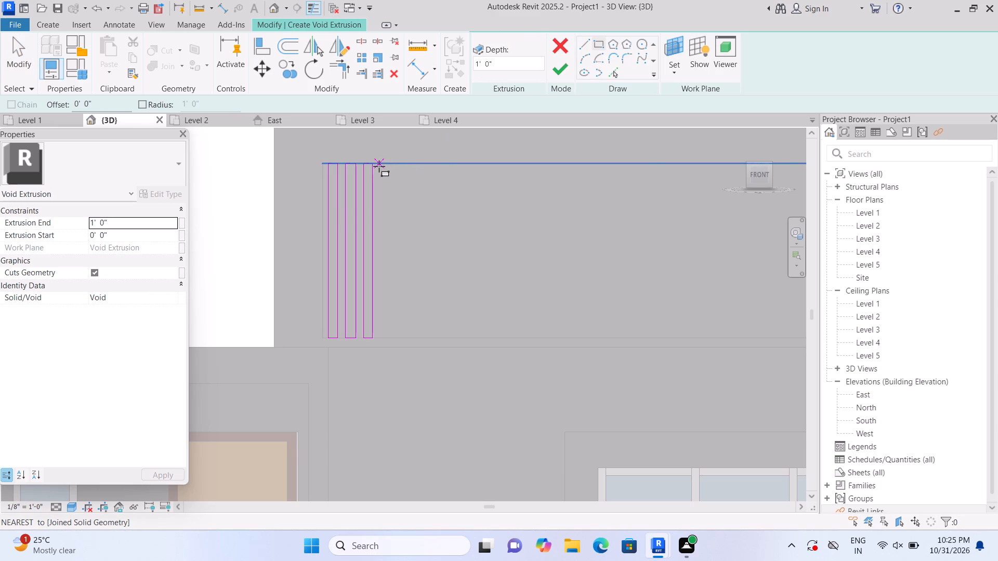
{"action": "left_click", "coordinate": [379, 166]}
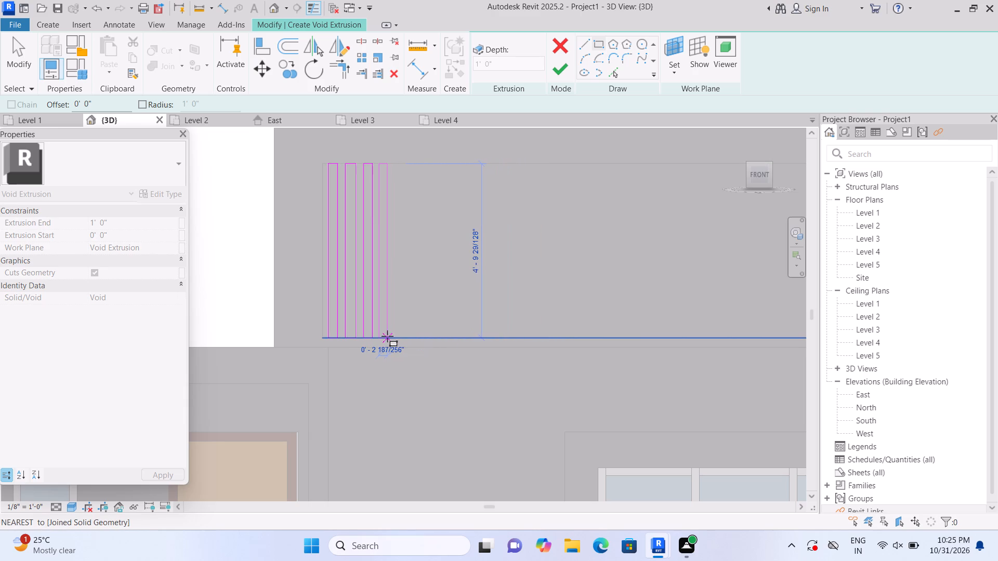
{"action": "left_click", "coordinate": [387, 336]}
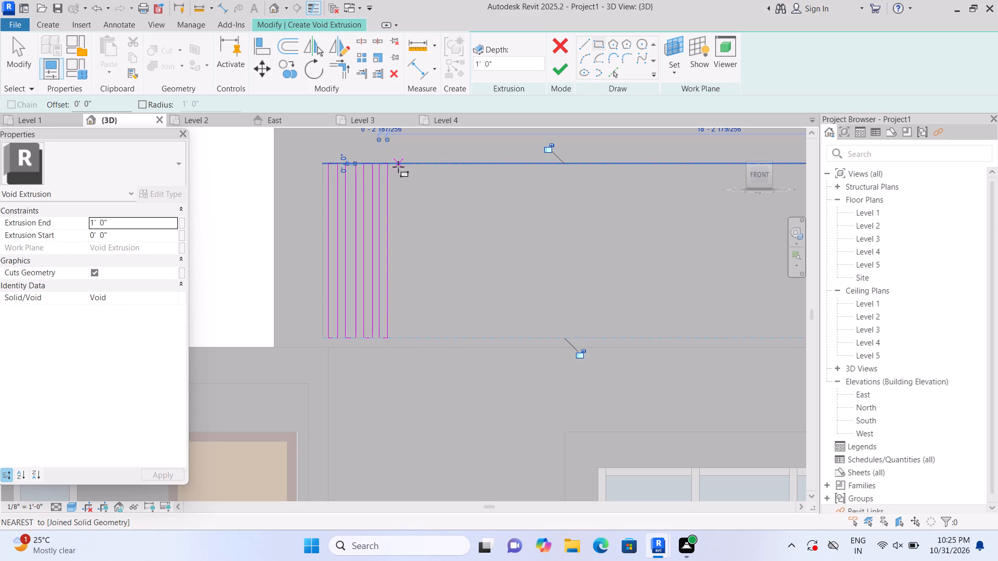
{"action": "left_click", "coordinate": [395, 164]}
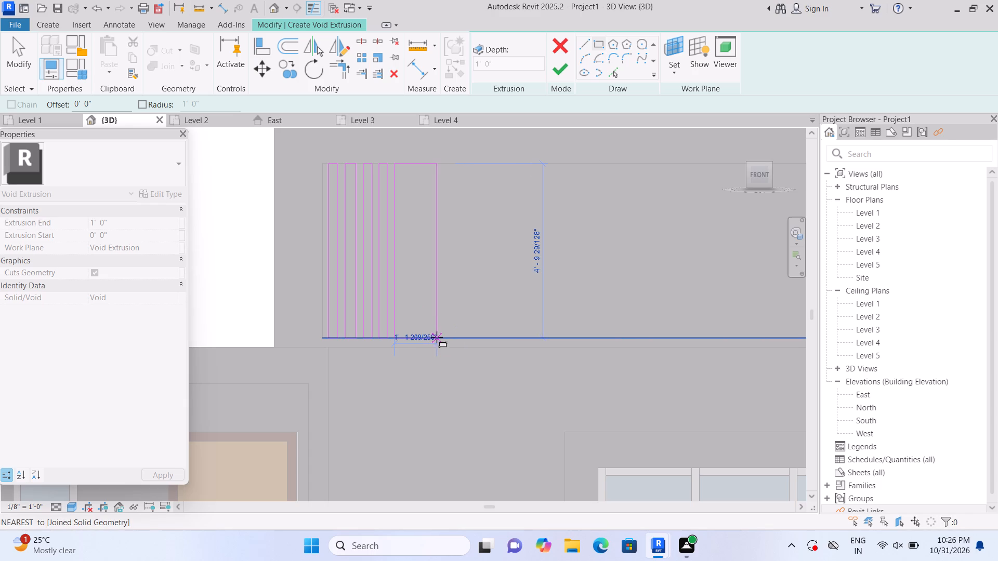
{"action": "left_click", "coordinate": [403, 338]}
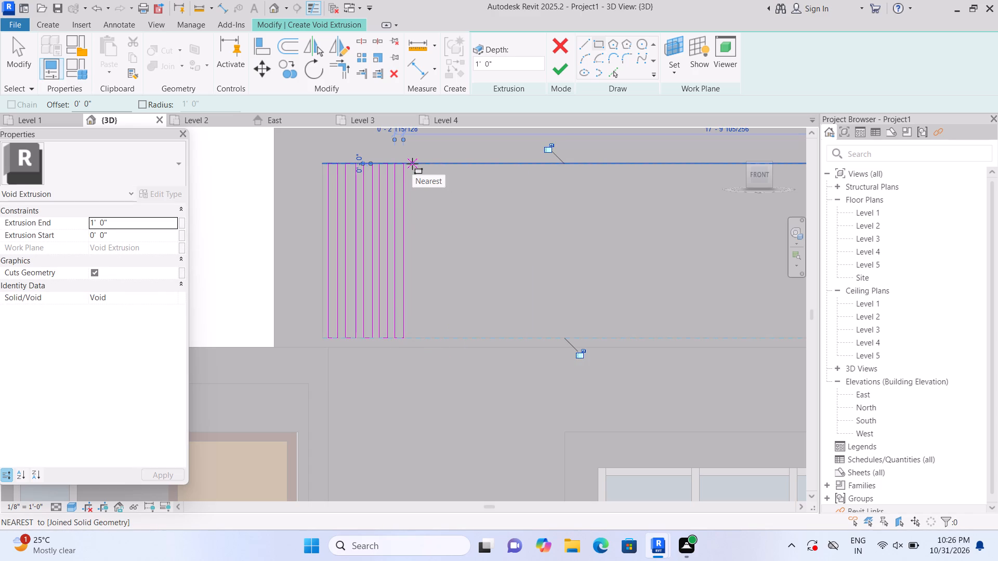
{"action": "left_click", "coordinate": [410, 163]}
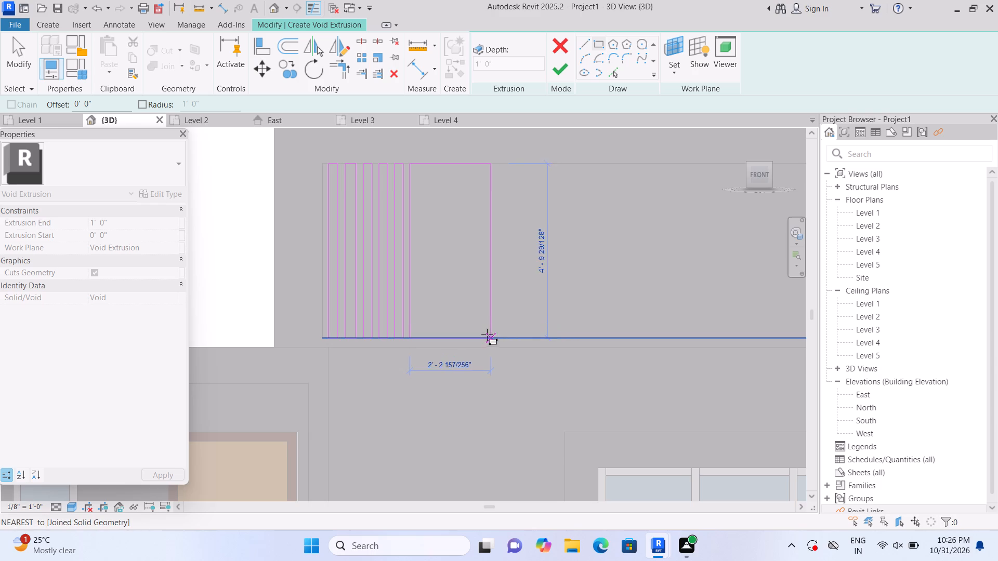
{"action": "left_click", "coordinate": [417, 341]}
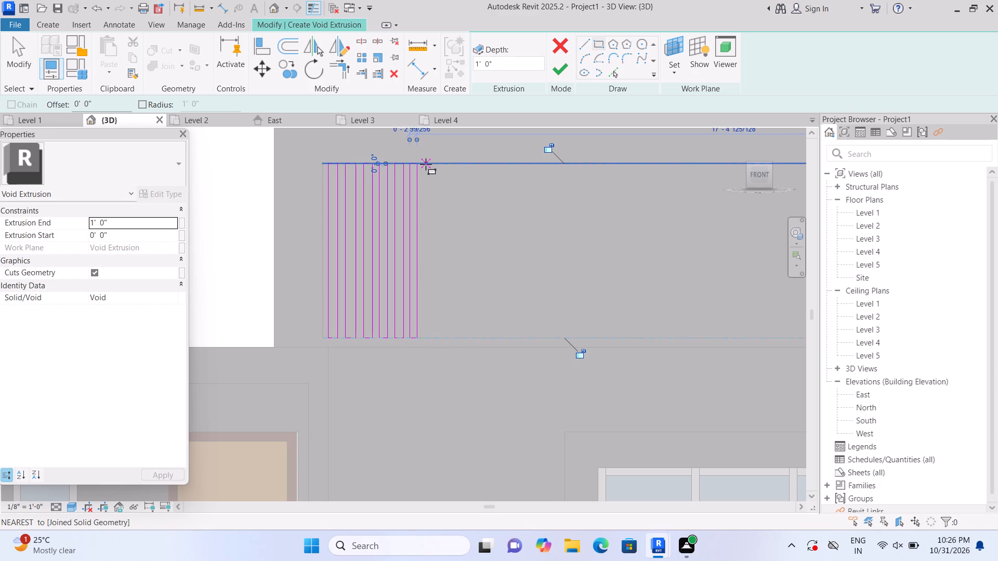
{"action": "left_click", "coordinate": [423, 163]}
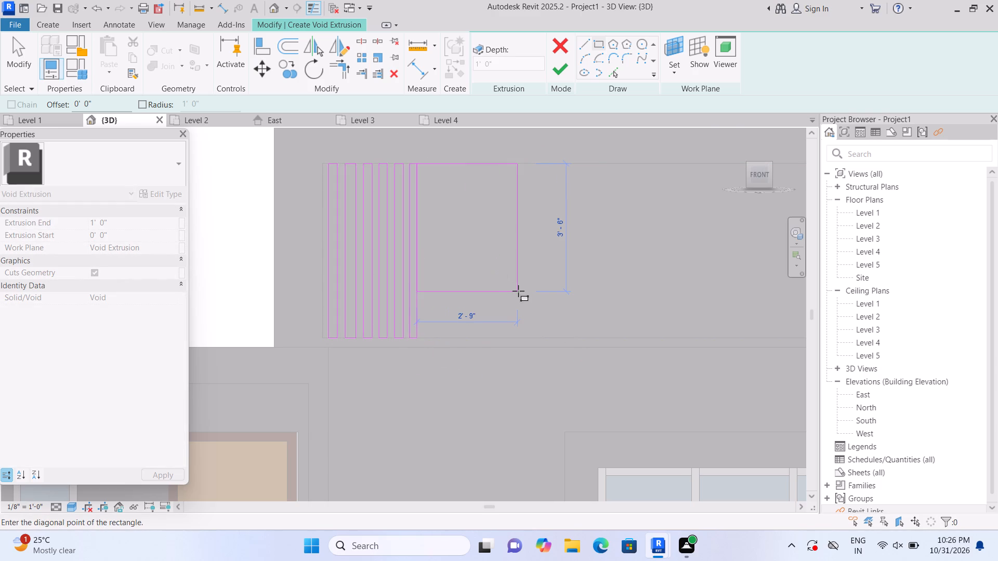
{"action": "key", "text": "Escape"}
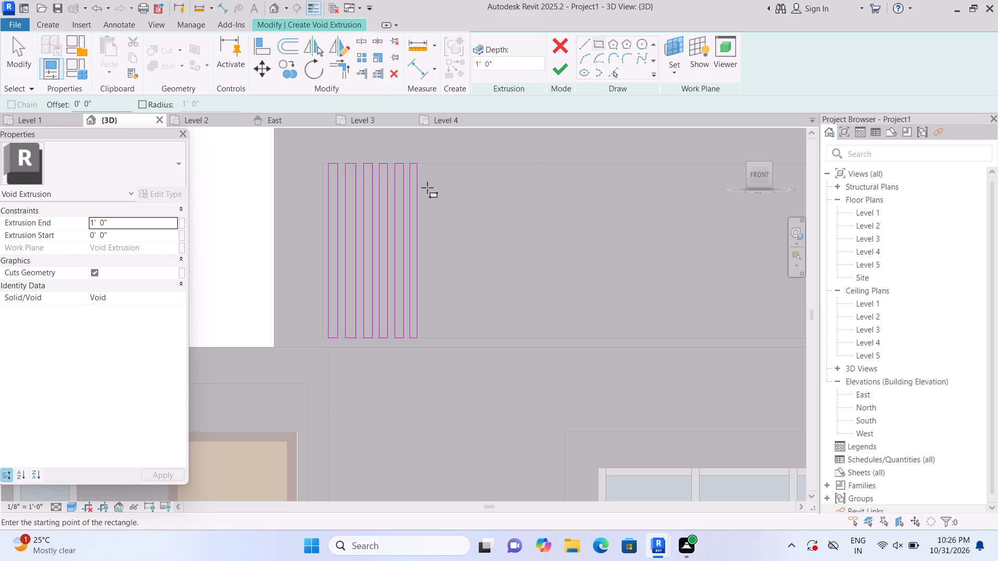
{"action": "left_click", "coordinate": [424, 168]}
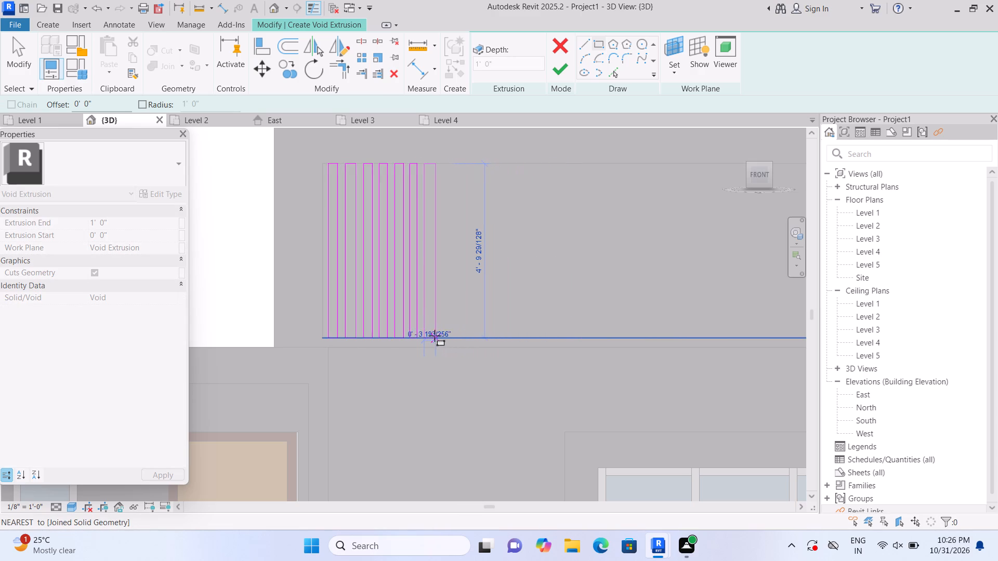
{"action": "left_click", "coordinate": [431, 335]}
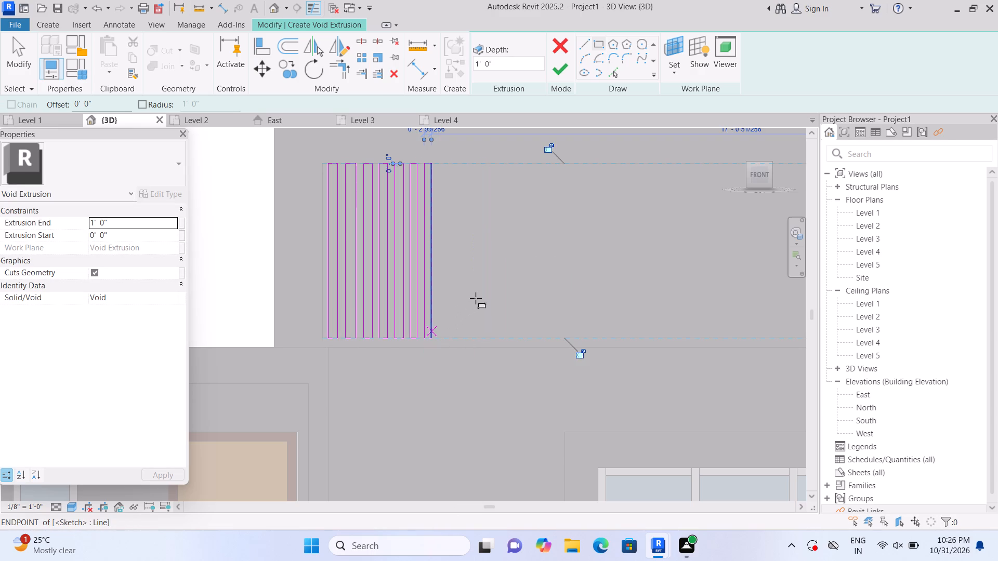
{"action": "key", "text": "Escape"}
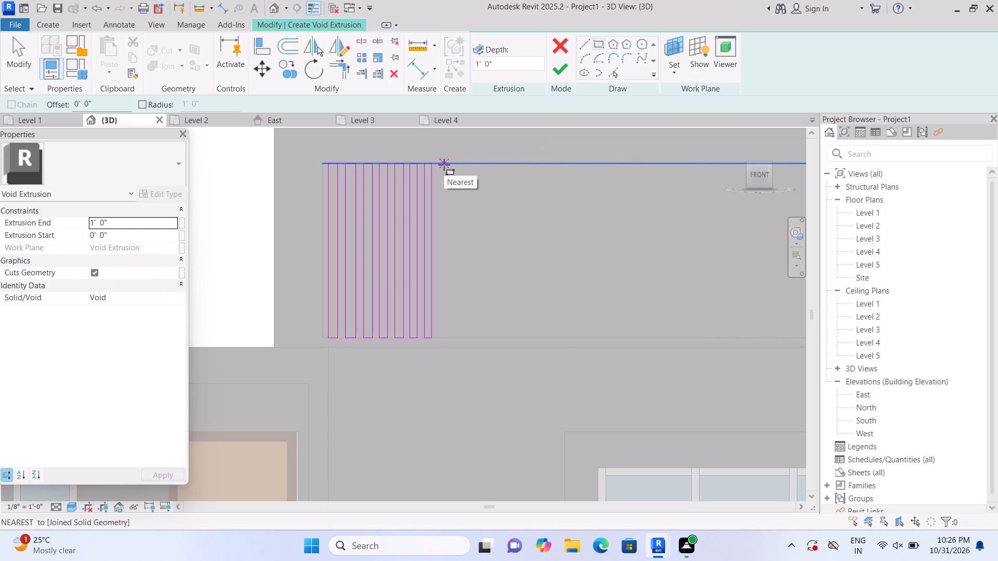
Continue the row with the eighth to eleventh vertical rectangles, each about 2 1/2" to 3" wide and 4' 9" tall.
{"action": "left_click", "coordinate": [441, 165]}
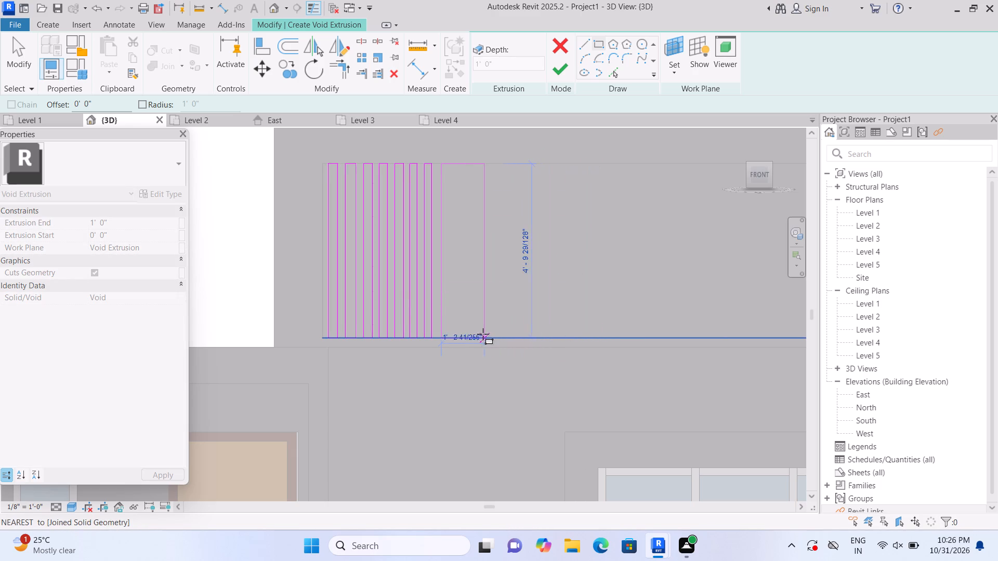
{"action": "double_click", "coordinate": [450, 339]}
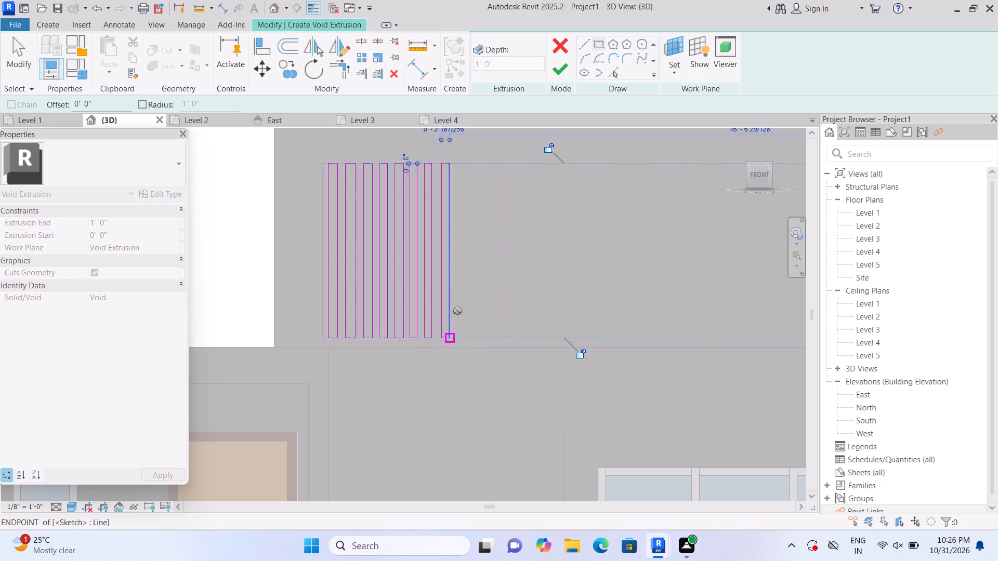
{"action": "key", "text": "Escape"}
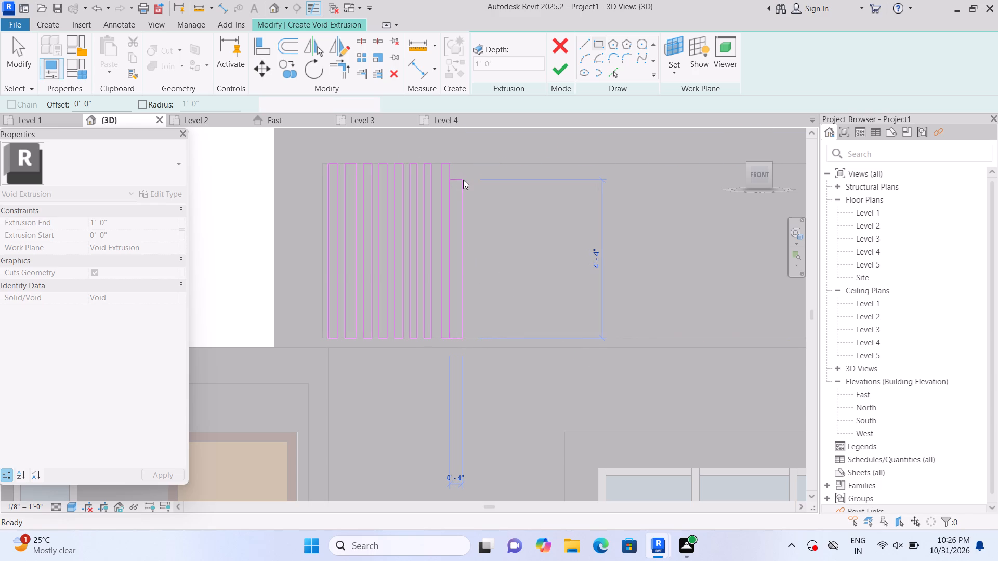
{"action": "left_click", "coordinate": [457, 161]}
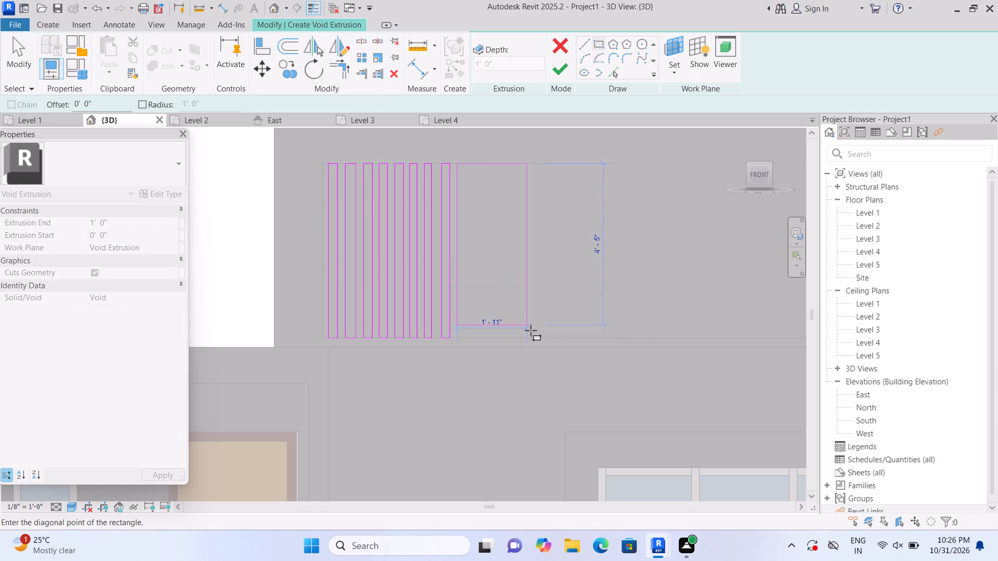
{"action": "left_click", "coordinate": [464, 335]}
{"action": "key", "text": "Escape"}
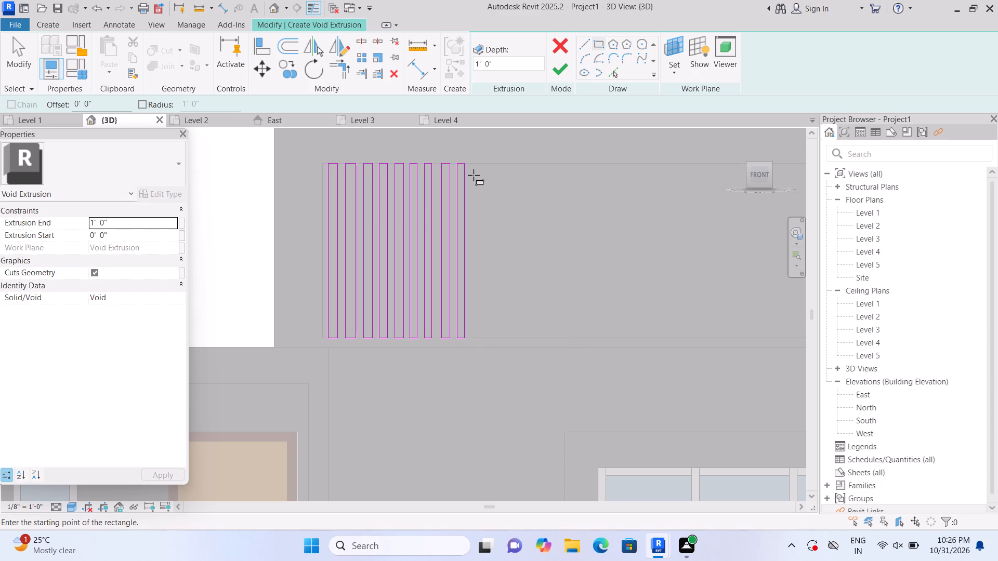
{"action": "left_click", "coordinate": [472, 165]}
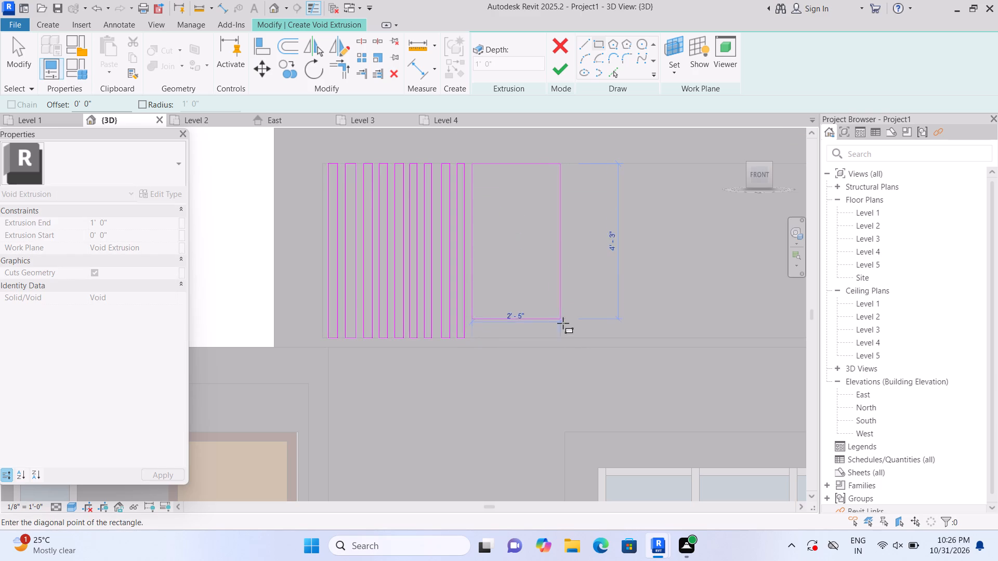
{"action": "double_click", "coordinate": [480, 332]}
{"action": "key", "text": "Escape"}
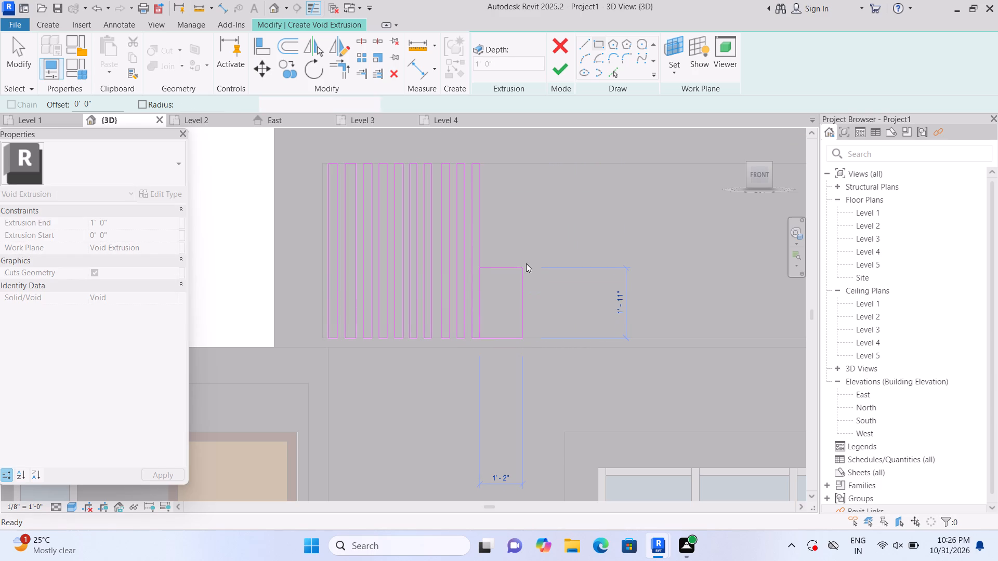
{"action": "left_click", "coordinate": [489, 163]}
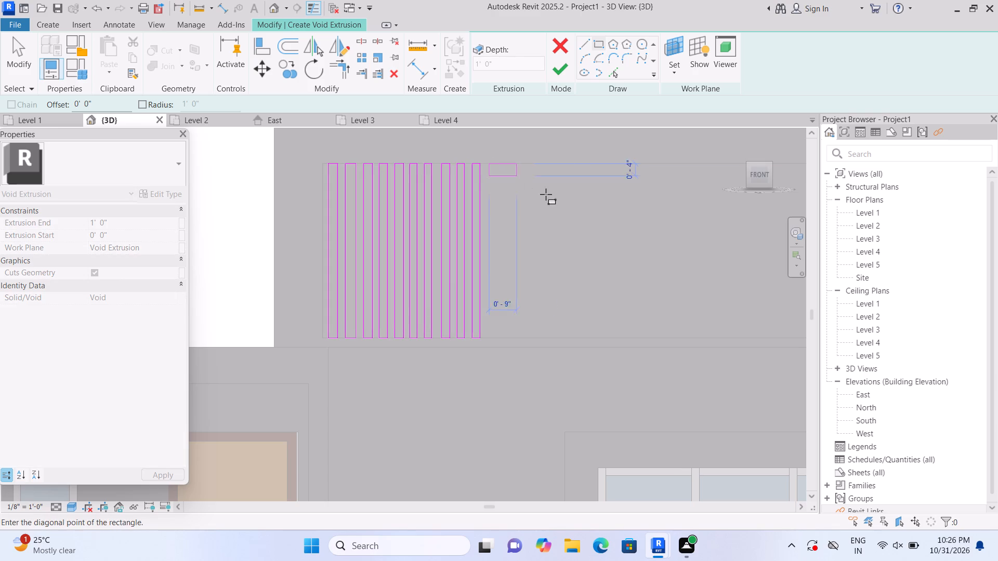
{"action": "left_click", "coordinate": [497, 335]}
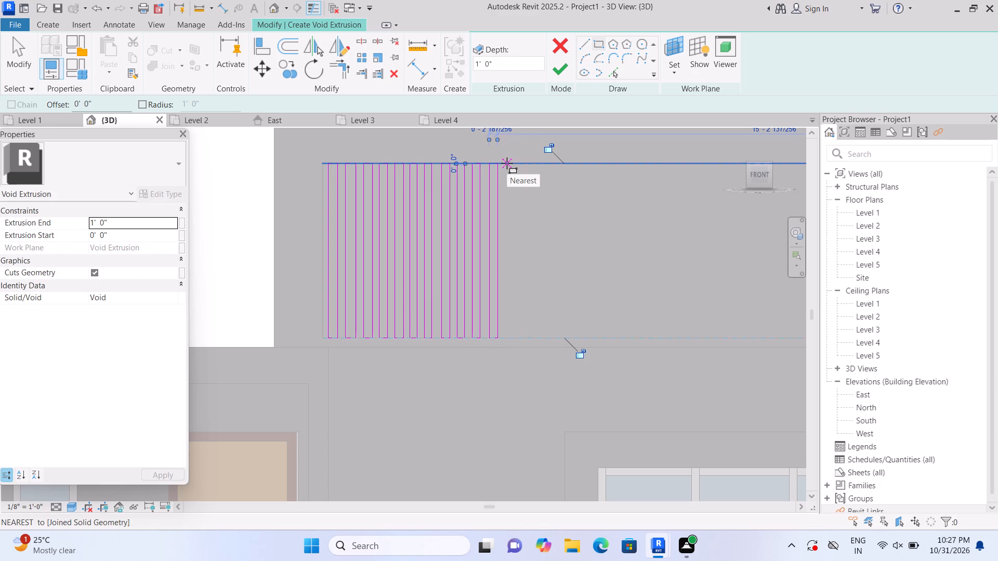
Add the twelfth to fifteenth vertical rectangles to the row, each about 3" wide and spanning the recess's full 4' 9" height.
{"action": "left_click", "coordinate": [504, 163]}
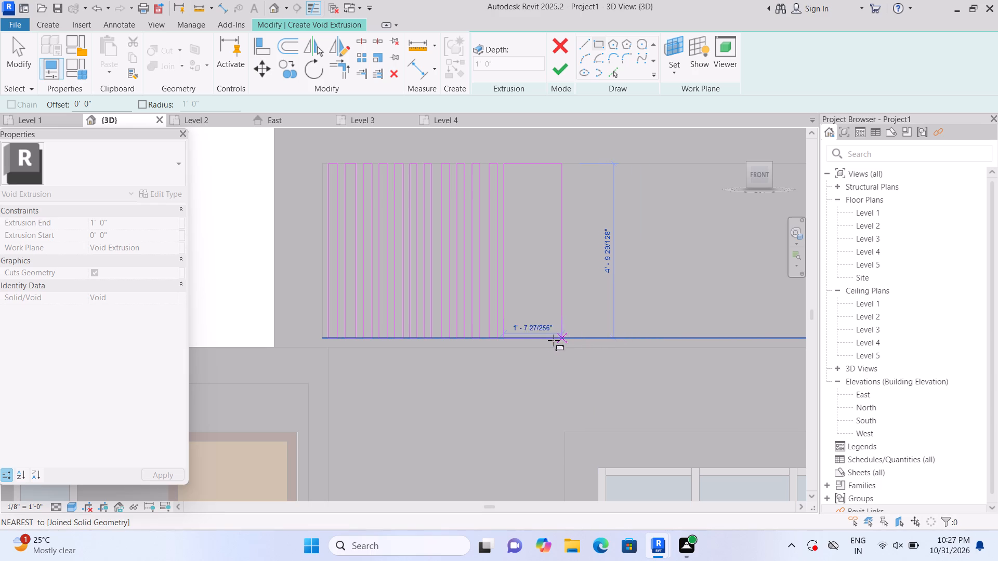
{"action": "left_click", "coordinate": [513, 335]}
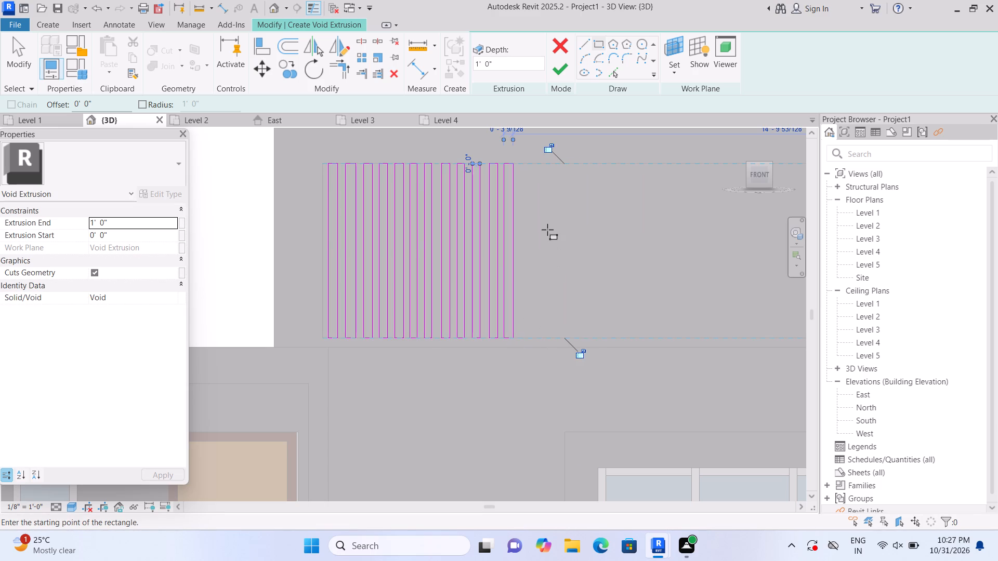
{"action": "key", "text": "Escape"}
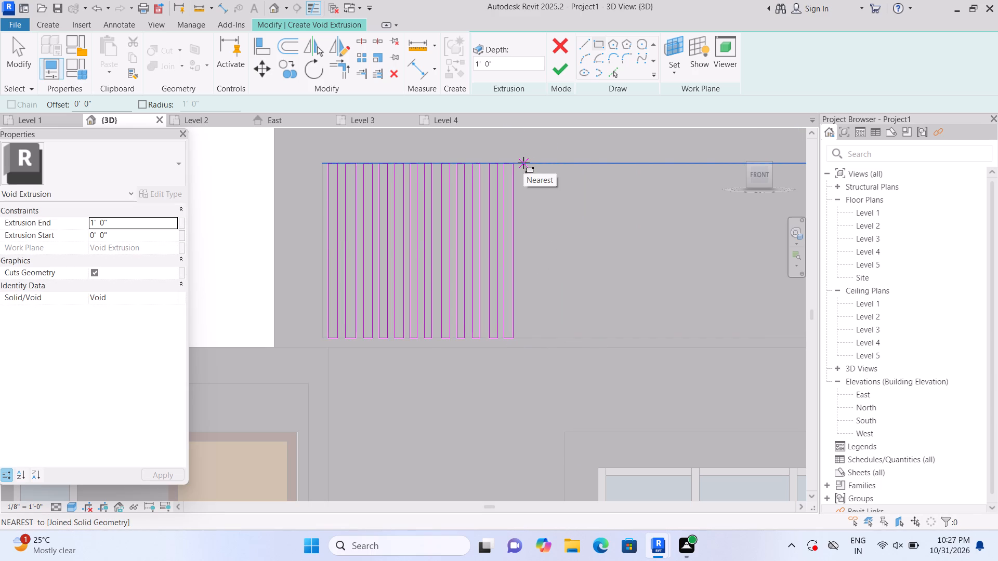
{"action": "left_click", "coordinate": [520, 163]}
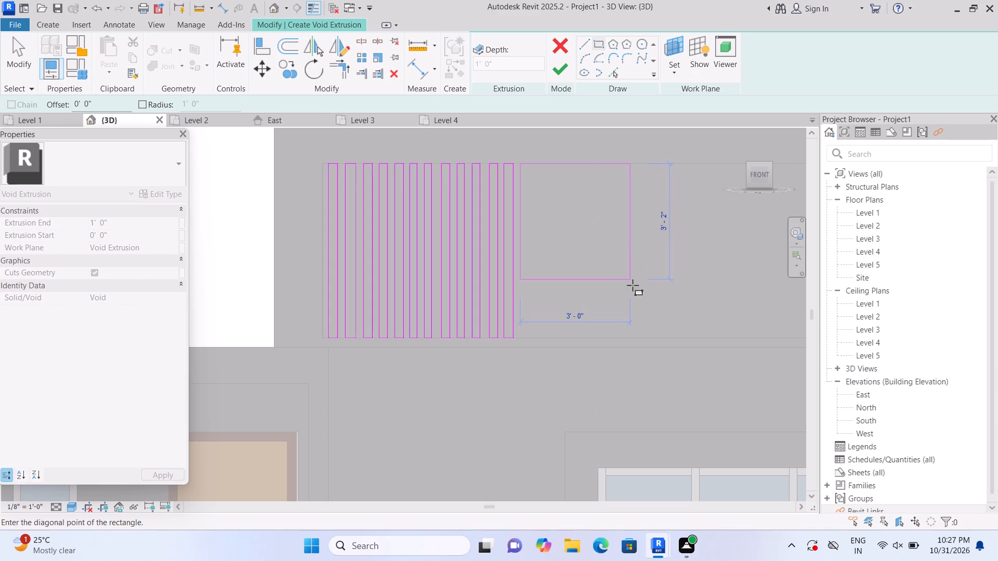
{"action": "left_click", "coordinate": [529, 332]}
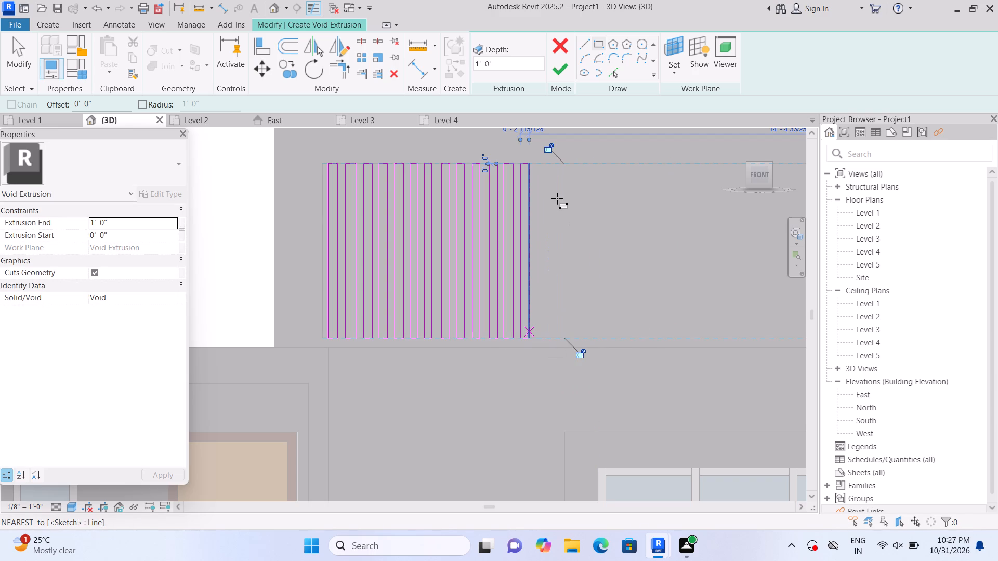
{"action": "left_click", "coordinate": [537, 164]}
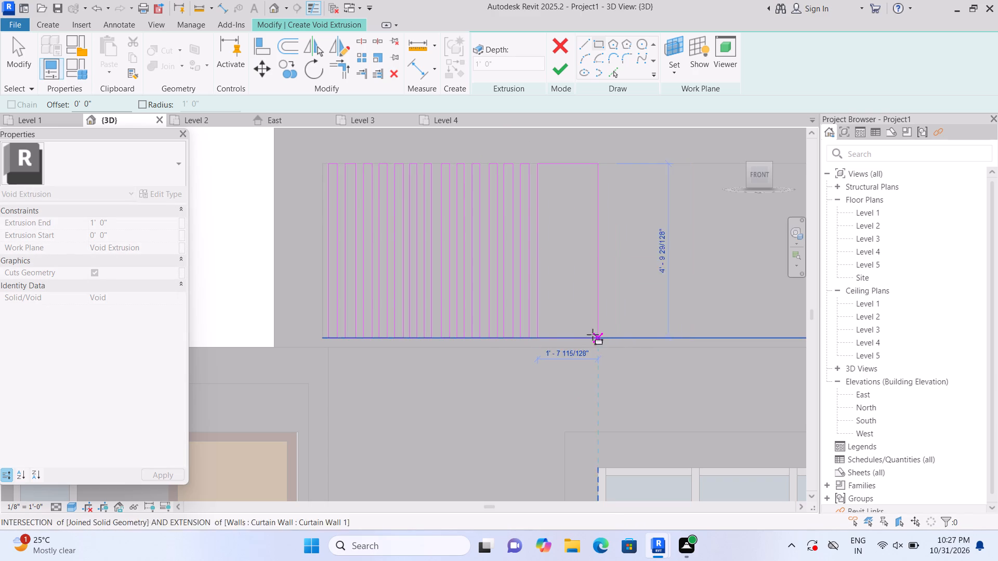
{"action": "left_click", "coordinate": [546, 335]}
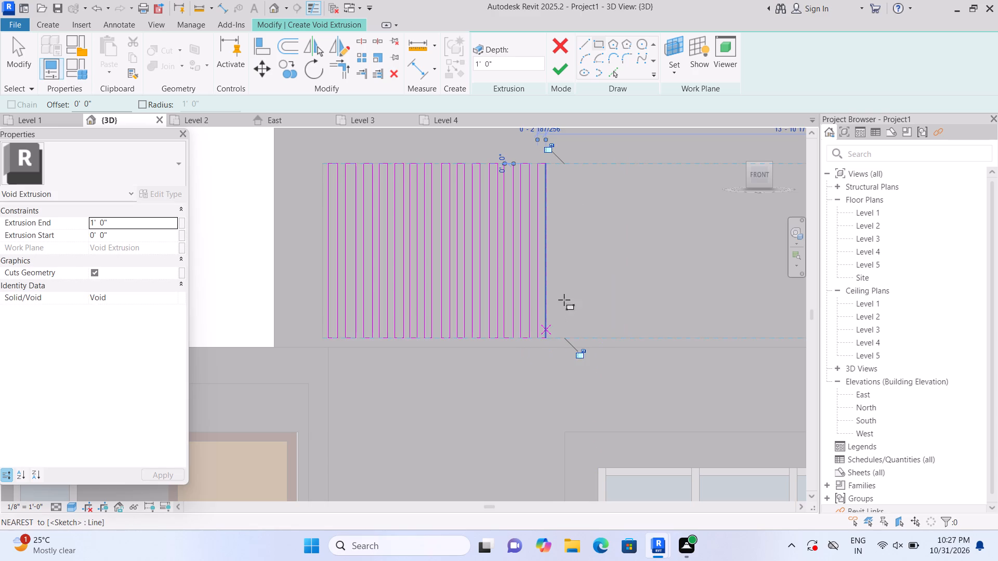
{"action": "left_click", "coordinate": [555, 164]}
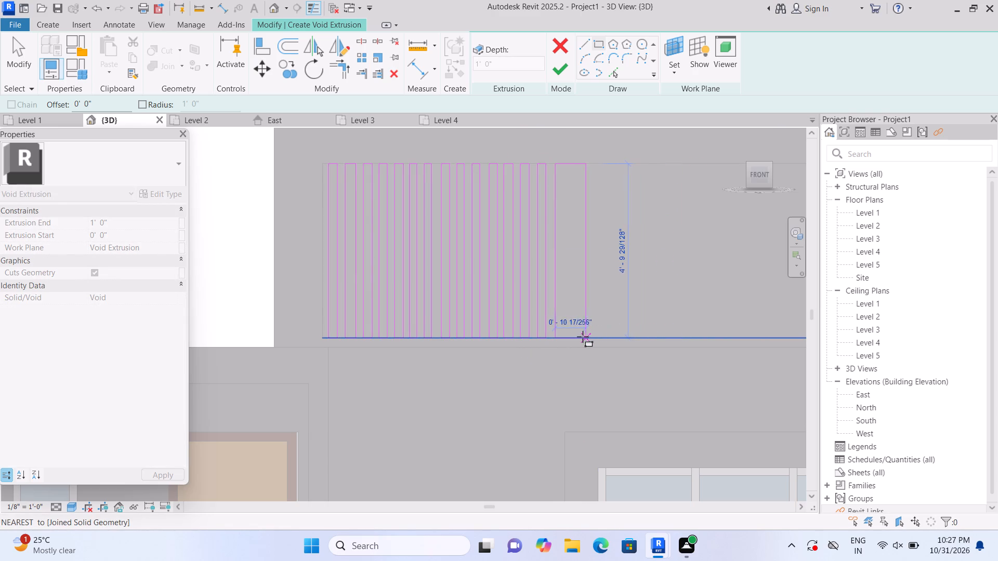
{"action": "left_click", "coordinate": [564, 336]}
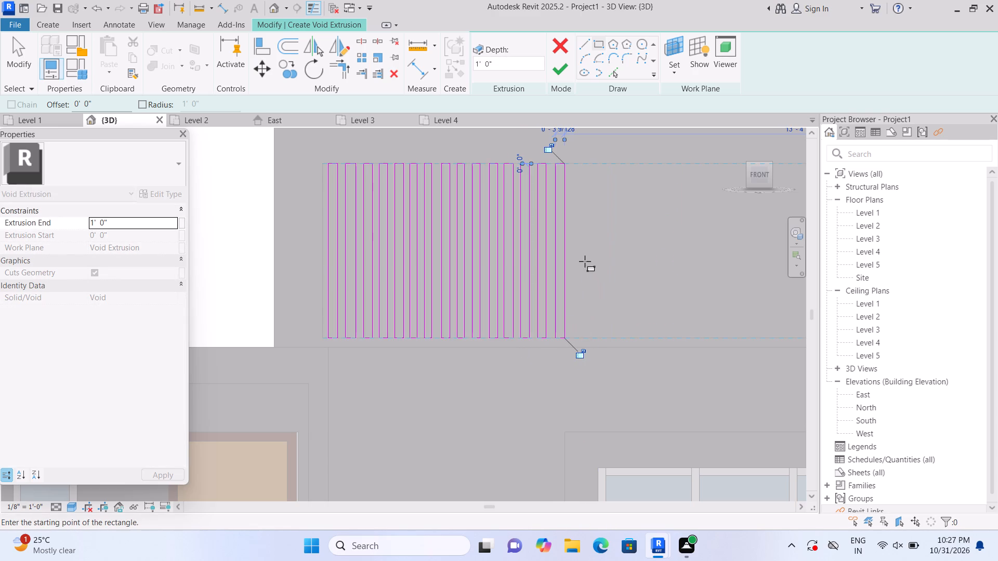
{"action": "key", "text": "Escape"}
Add the sixteenth to nineteenth vertical rectangles to the row, each about 2 1/2" to 3 1/2" wide and spanning the recess's full height.
{"action": "left_click", "coordinate": [573, 167]}
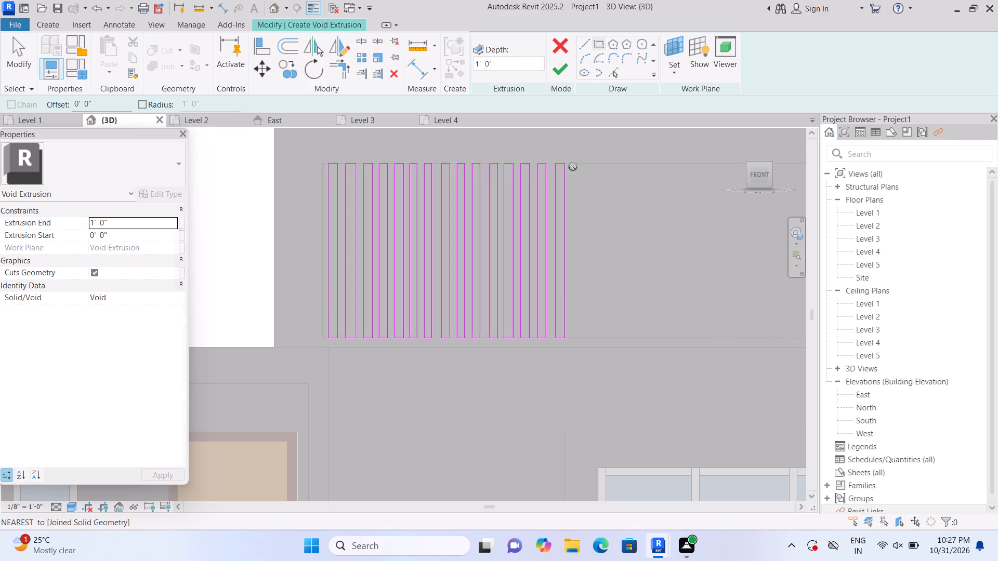
{"action": "left_click", "coordinate": [581, 337]}
{"action": "key", "text": "Escape"}
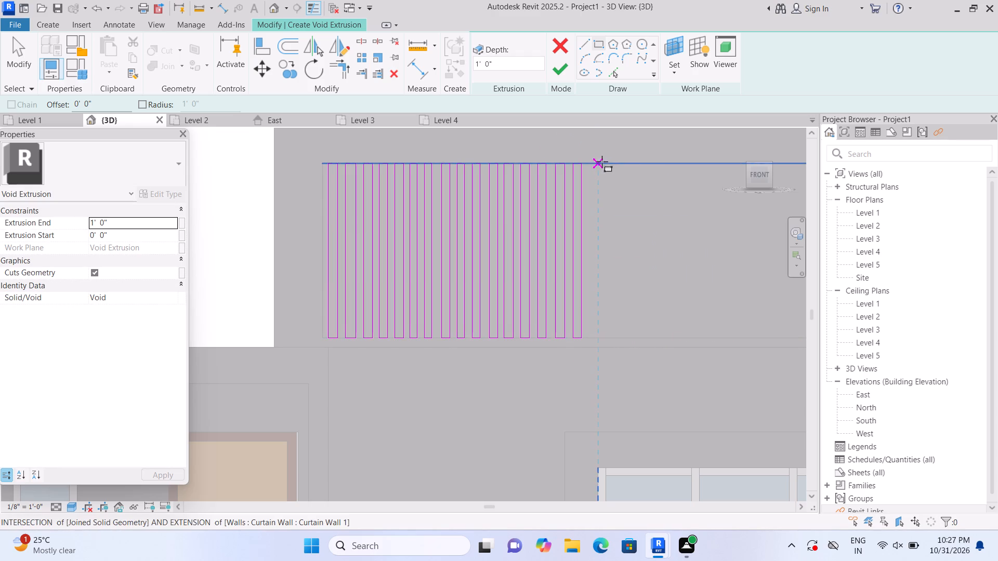
{"action": "left_click", "coordinate": [587, 162]}
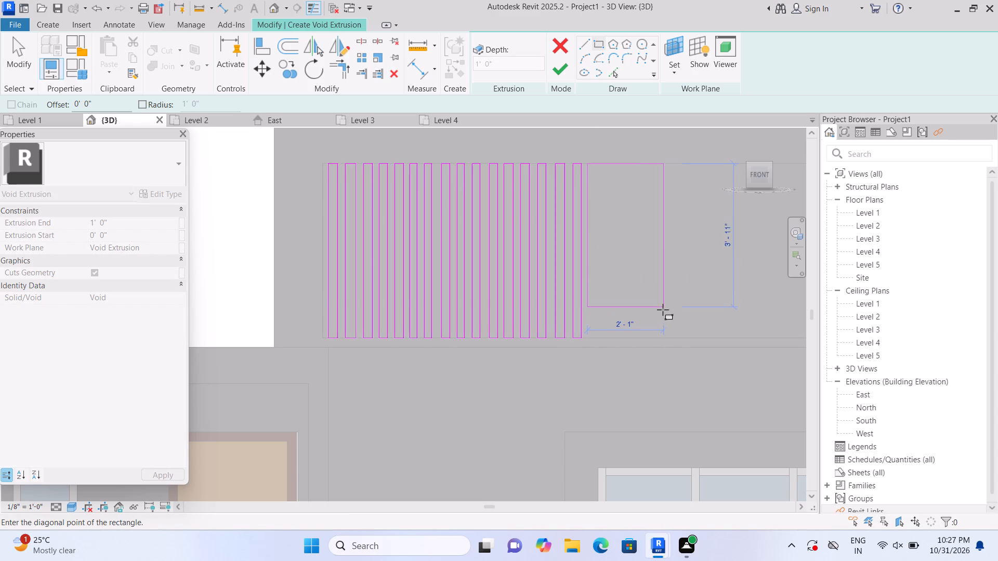
{"action": "left_click", "coordinate": [594, 338]}
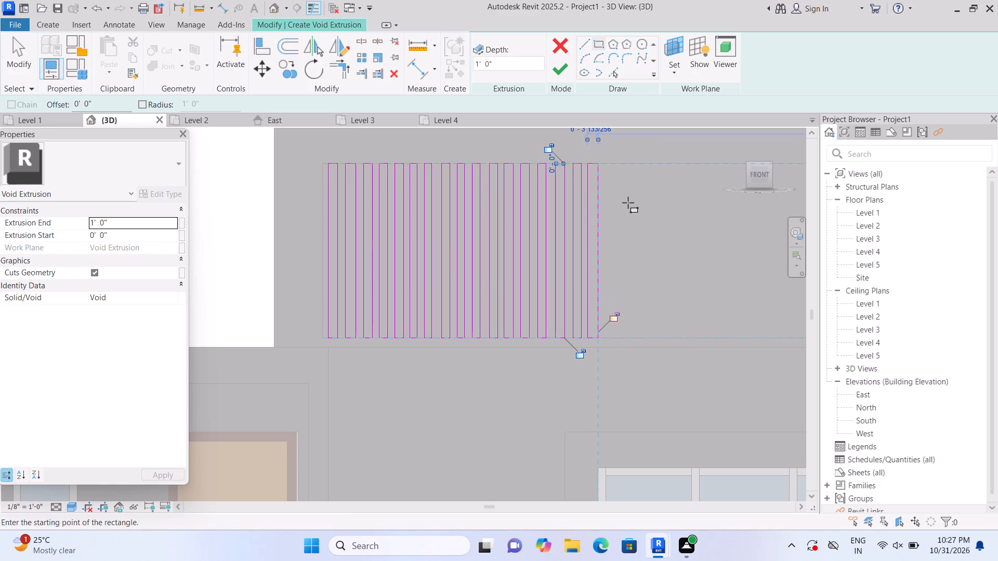
{"action": "key", "text": "Escape"}
{"action": "left_click", "coordinate": [605, 166]}
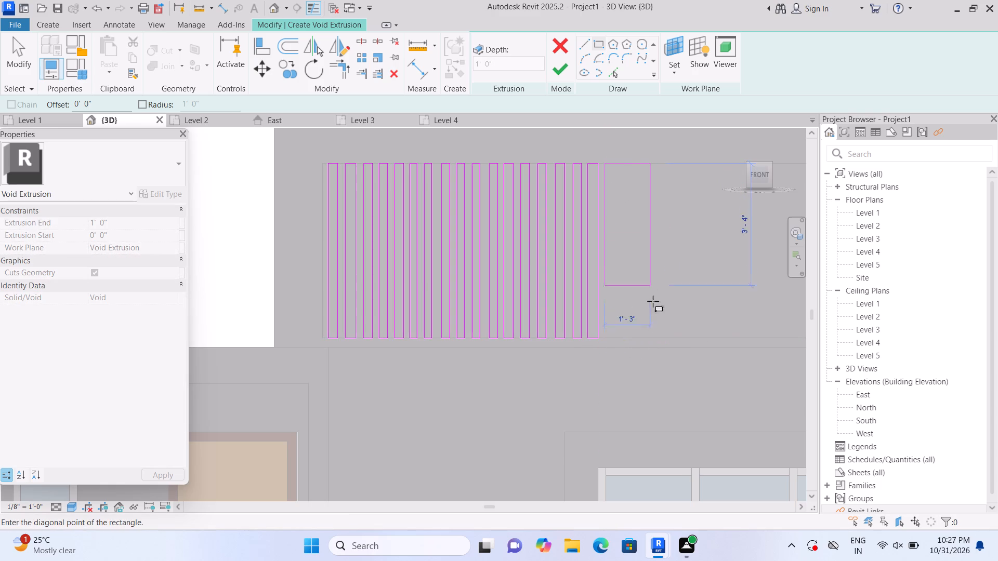
{"action": "left_click", "coordinate": [611, 332]}
{"action": "key", "text": "Escape"}
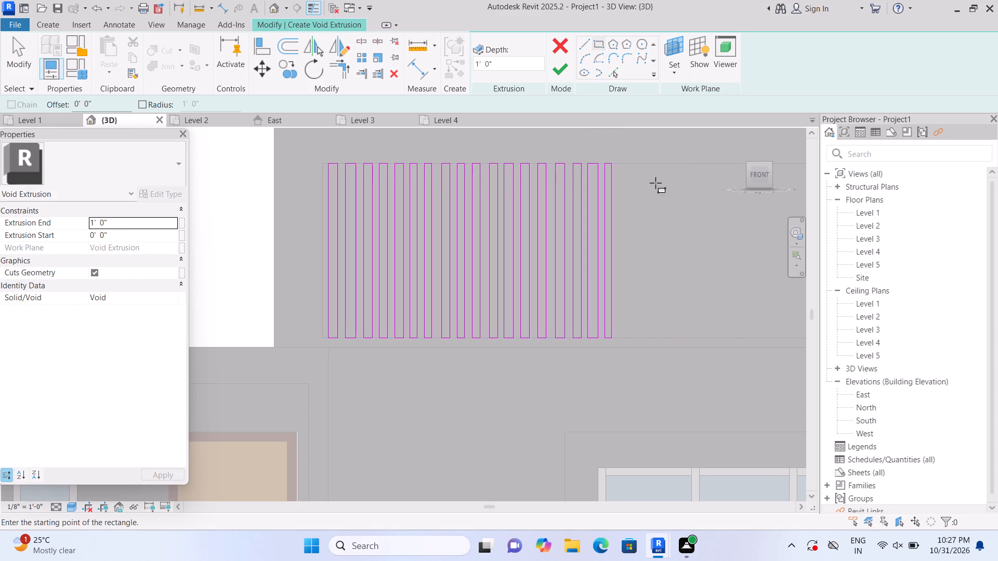
{"action": "left_click", "coordinate": [620, 165]}
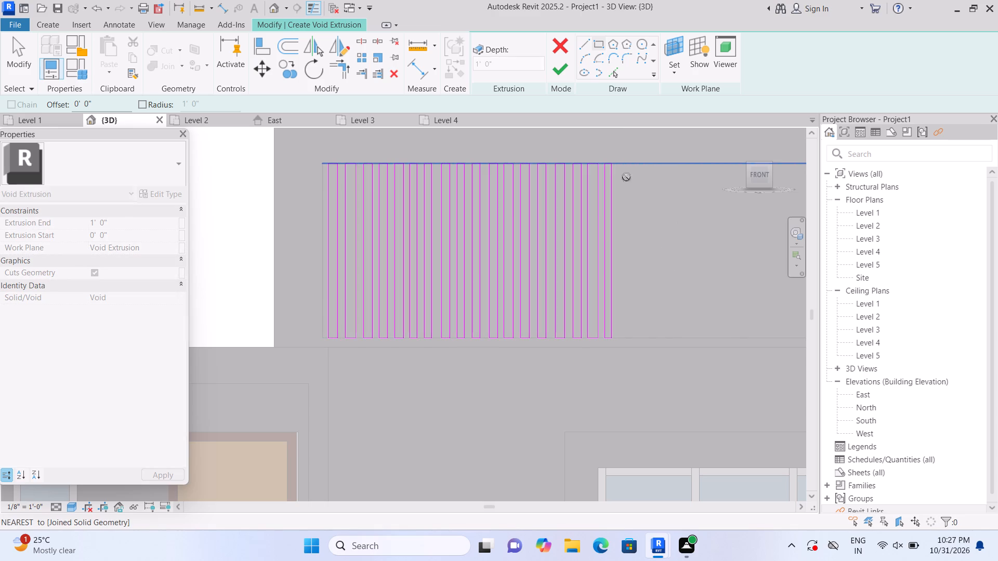
{"action": "left_click", "coordinate": [628, 335]}
{"action": "key", "text": "Escape"}
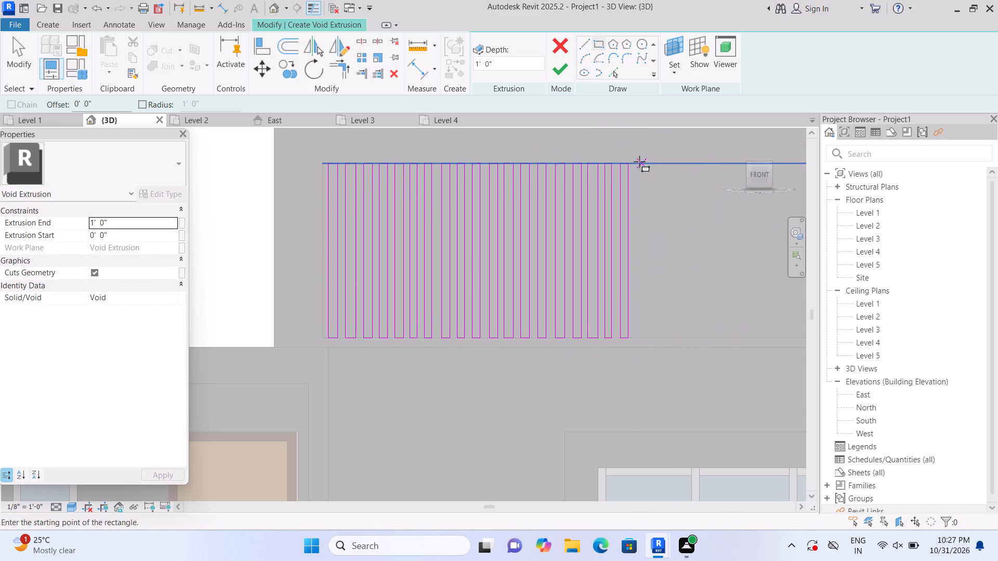
Continue the row with the twentieth to twenty-fourth vertical rectangles, each about 2" to 3 1/4" wide and 4' 9" tall.
{"action": "left_click", "coordinate": [636, 165]}
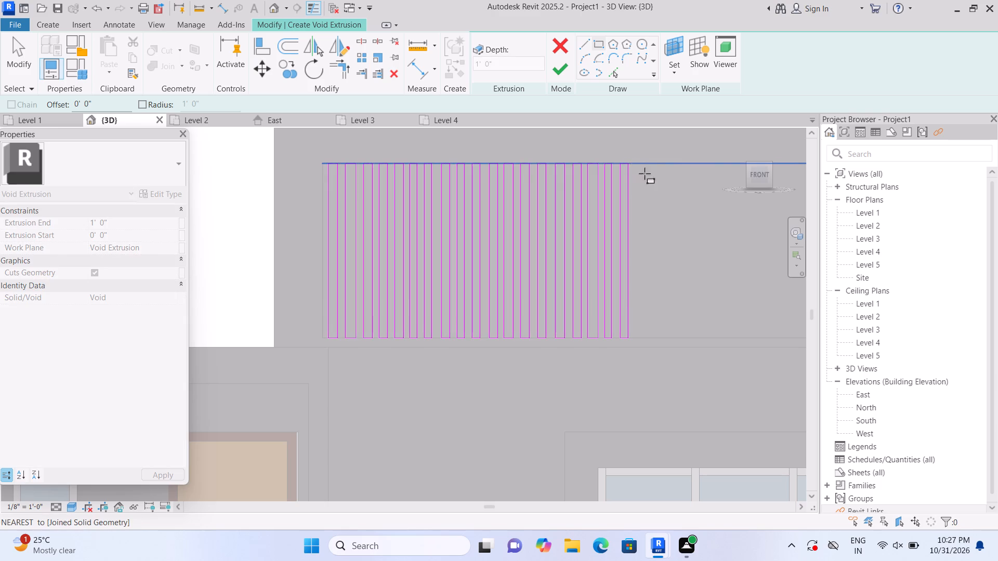
{"action": "left_click", "coordinate": [644, 335]}
{"action": "key", "text": "Escape"}
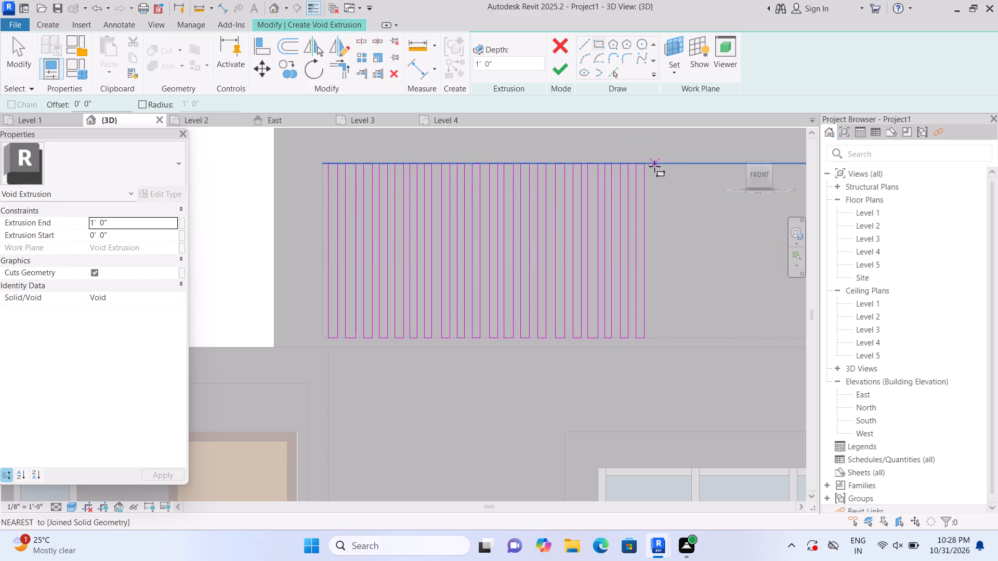
{"action": "left_click", "coordinate": [650, 164]}
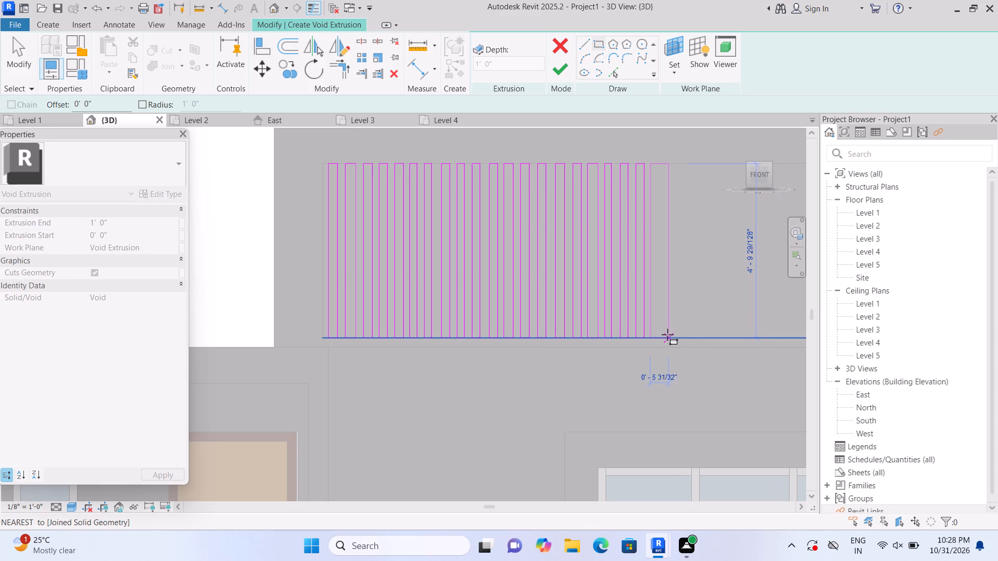
{"action": "left_click", "coordinate": [660, 335]}
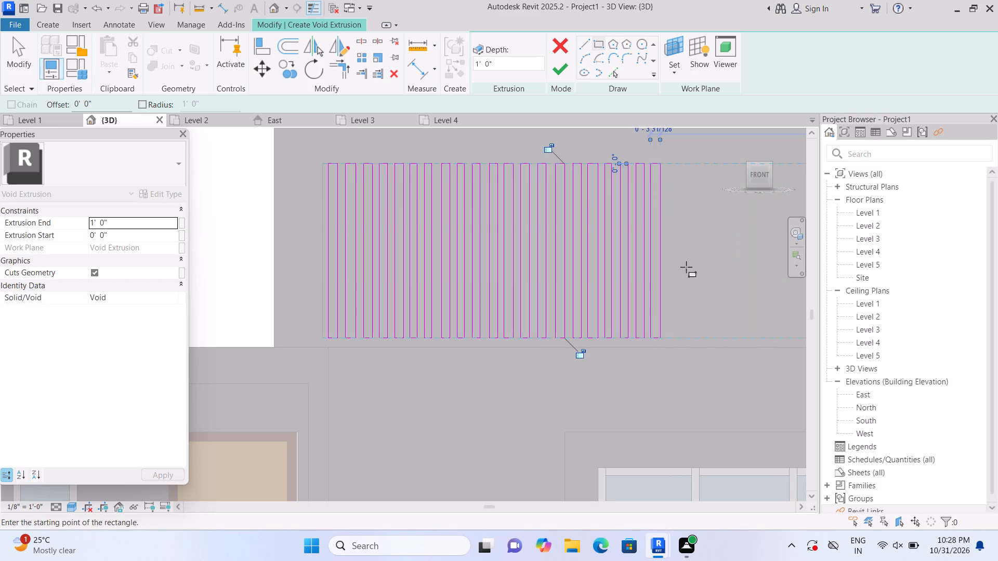
{"action": "key", "text": "Escape"}
{"action": "left_click", "coordinate": [668, 168]}
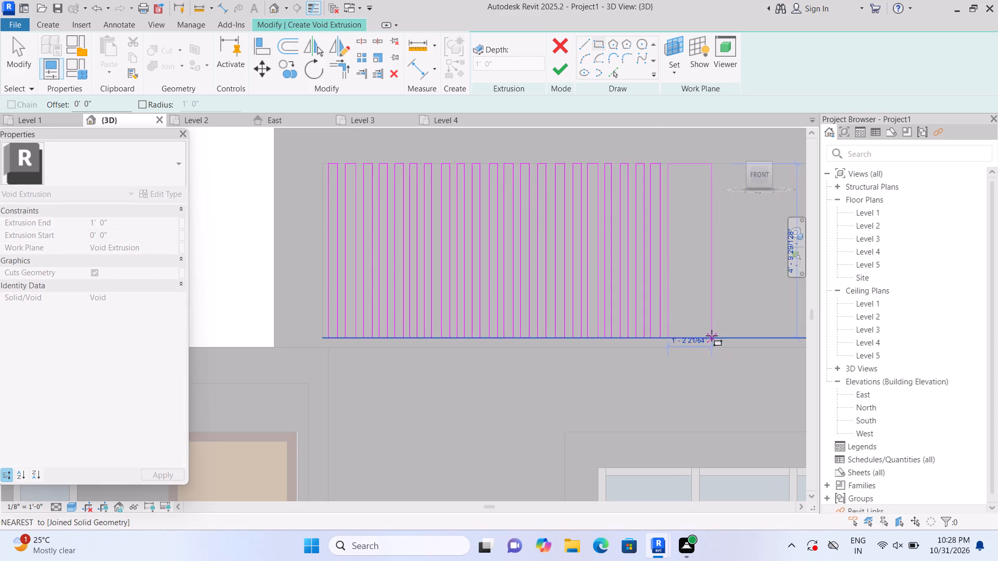
{"action": "left_click", "coordinate": [675, 333]}
{"action": "left_click", "coordinate": [681, 164]}
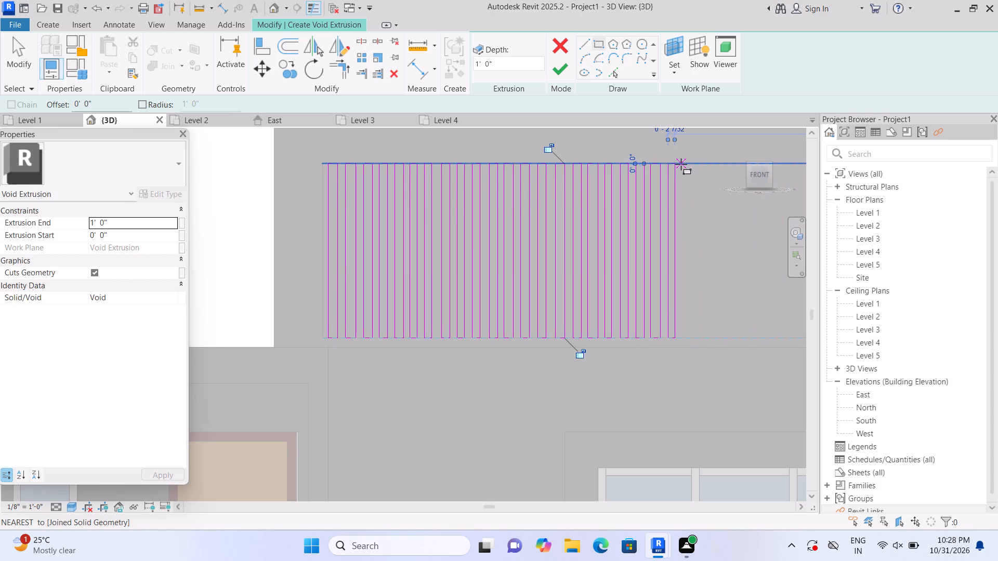
{"action": "left_click", "coordinate": [691, 334]}
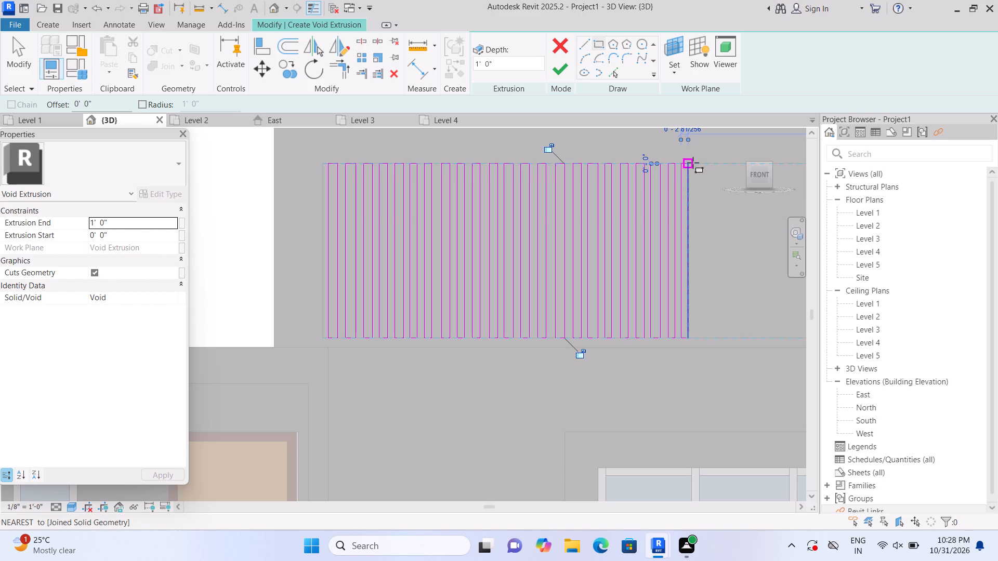
{"action": "left_click", "coordinate": [694, 162]}
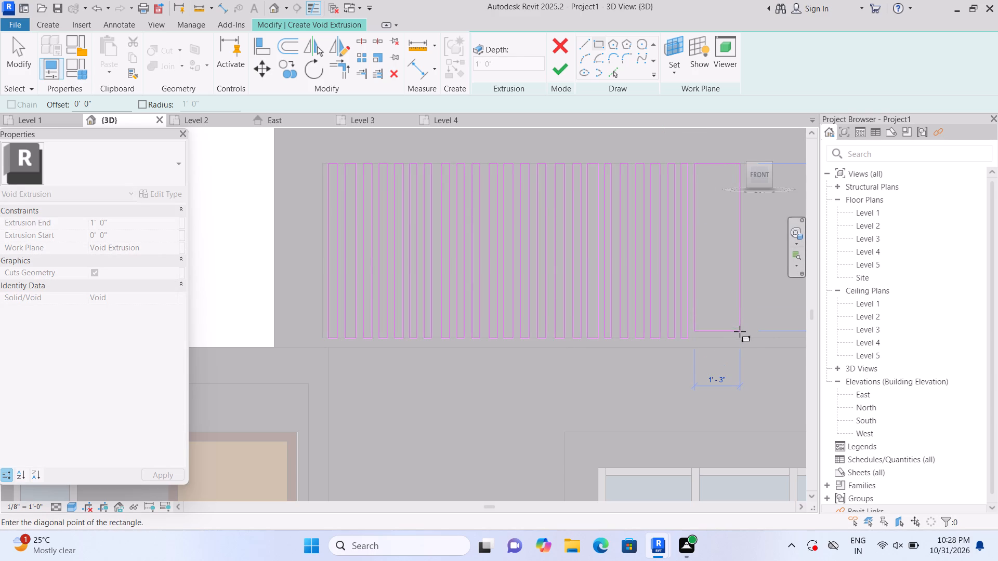
{"action": "left_click", "coordinate": [703, 336]}
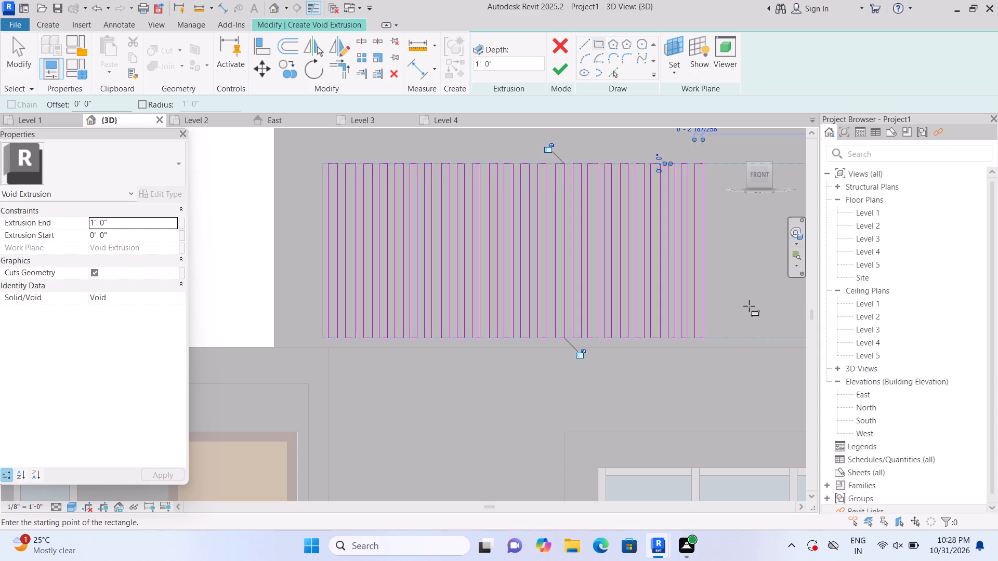
Add the twenty-fifth and twenty-sixth vertical rectangles, about 2 1/4" to 3" wide and 4' 9" tall, continuing the spaced row.
{"action": "scroll", "coordinate": [778, 274], "scroll_direction": "up", "scroll_amount": 1}
{"action": "middle_click_drag", "start_coordinate": [759, 266], "coordinate": [629, 264]}
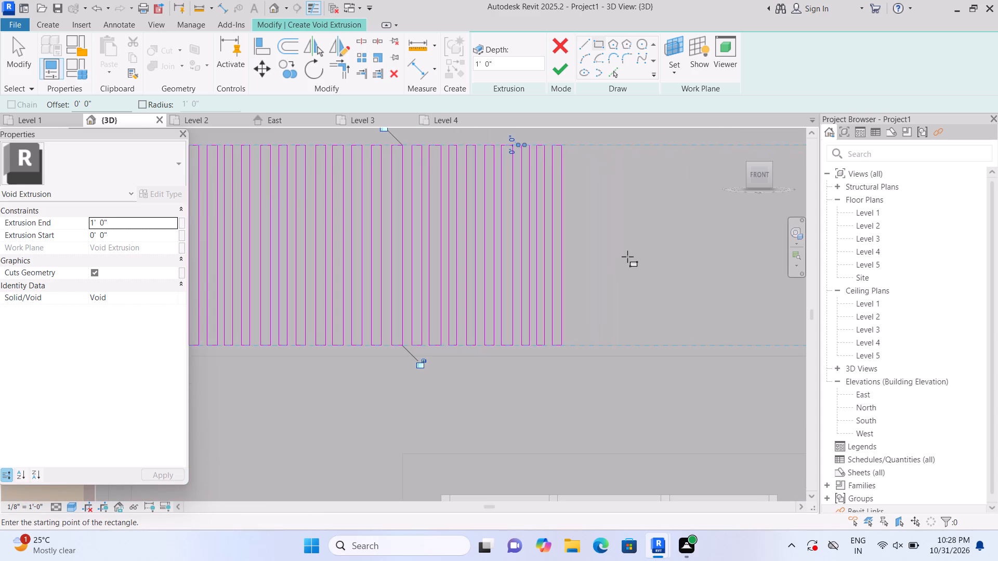
{"action": "left_click", "coordinate": [570, 148]}
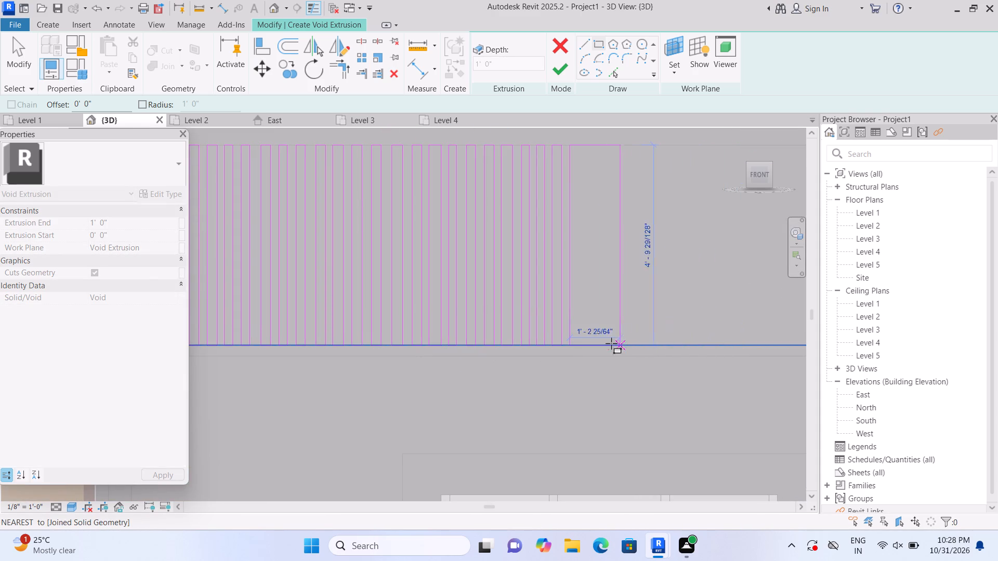
{"action": "left_click", "coordinate": [577, 344]}
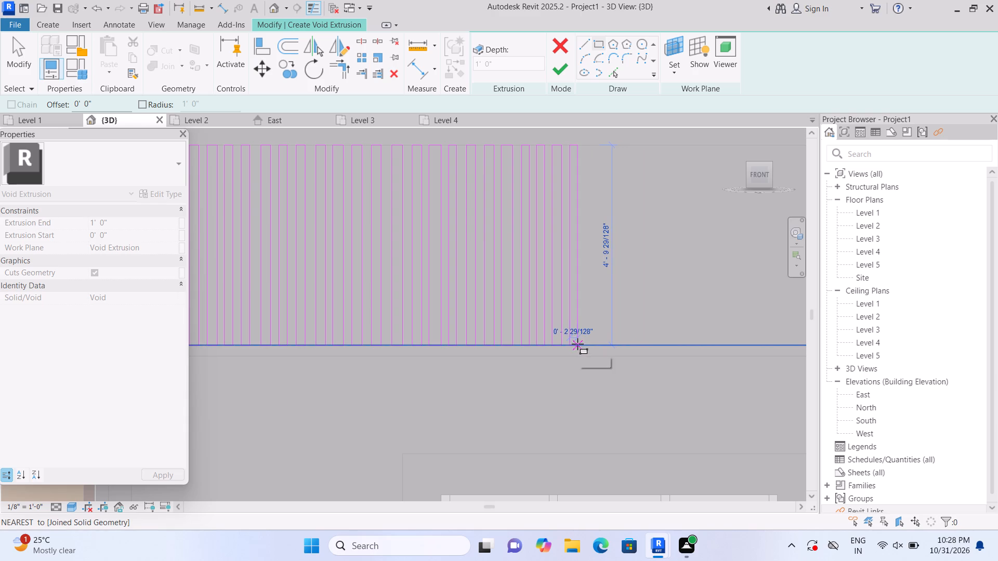
{"action": "left_click", "coordinate": [587, 149]}
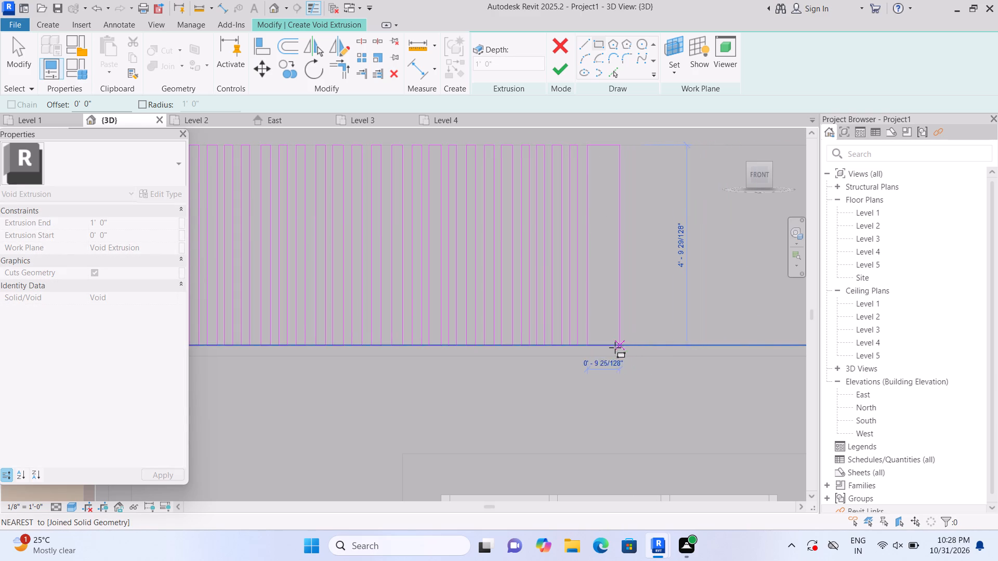
{"action": "left_click", "coordinate": [598, 343]}
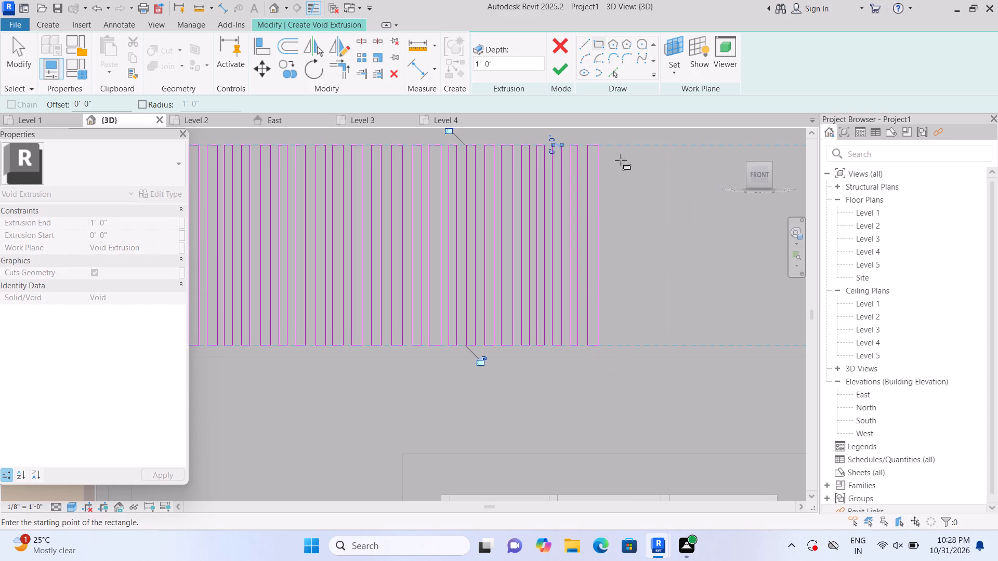
{"action": "double_click", "coordinate": [605, 146]}
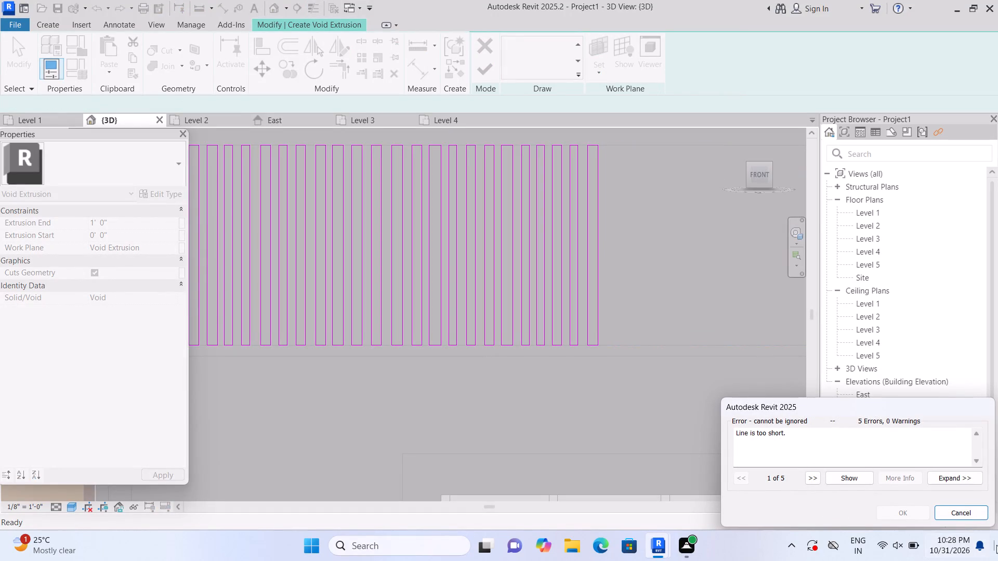
{"action": "left_click", "coordinate": [963, 507]}
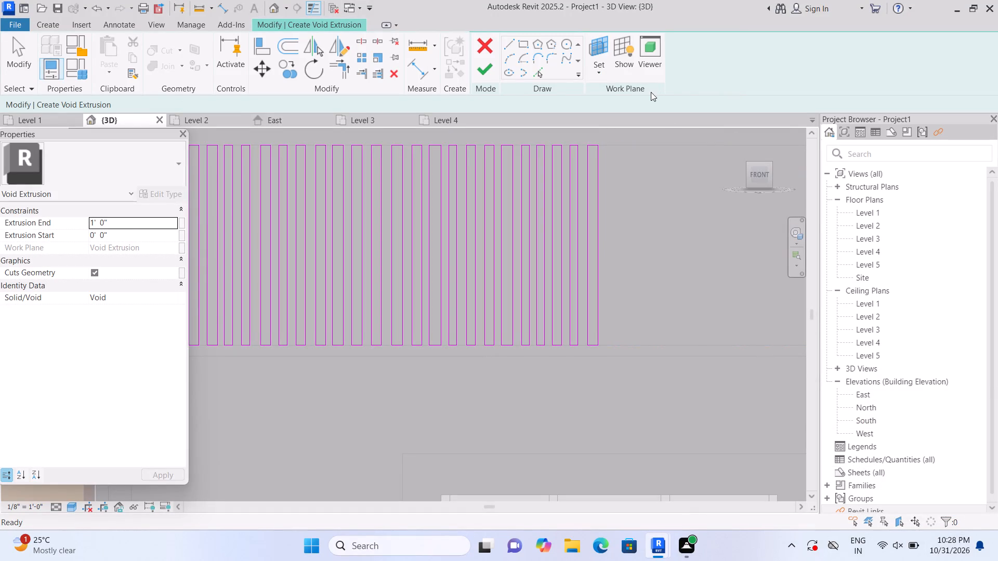
Add the twenty-seventh to twenty-ninth vertical rectangles to the groove row, each about 2 1/2" to 3" wide and 4' 9" tall.
{"action": "left_click", "coordinate": [528, 44]}
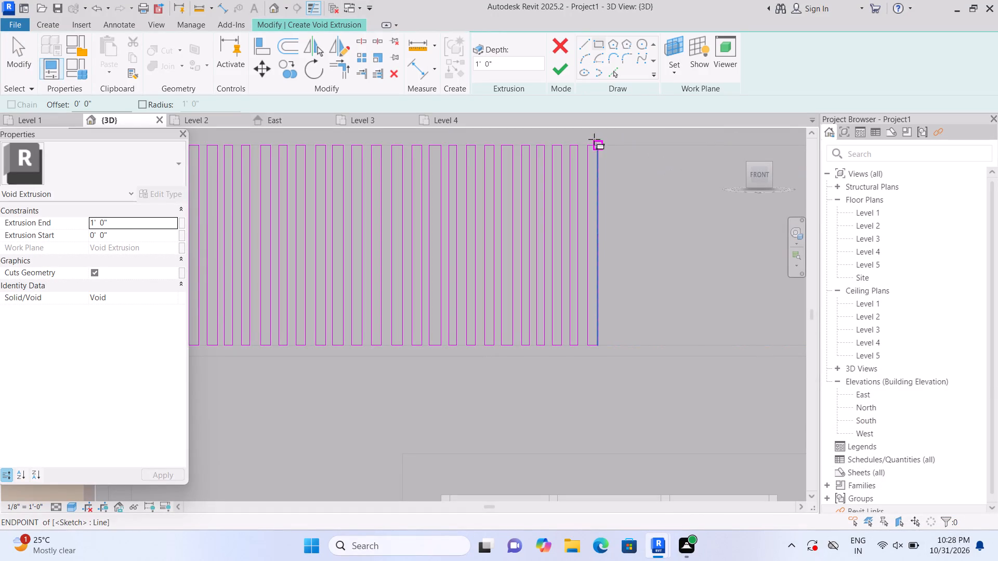
{"action": "left_click", "coordinate": [606, 144]}
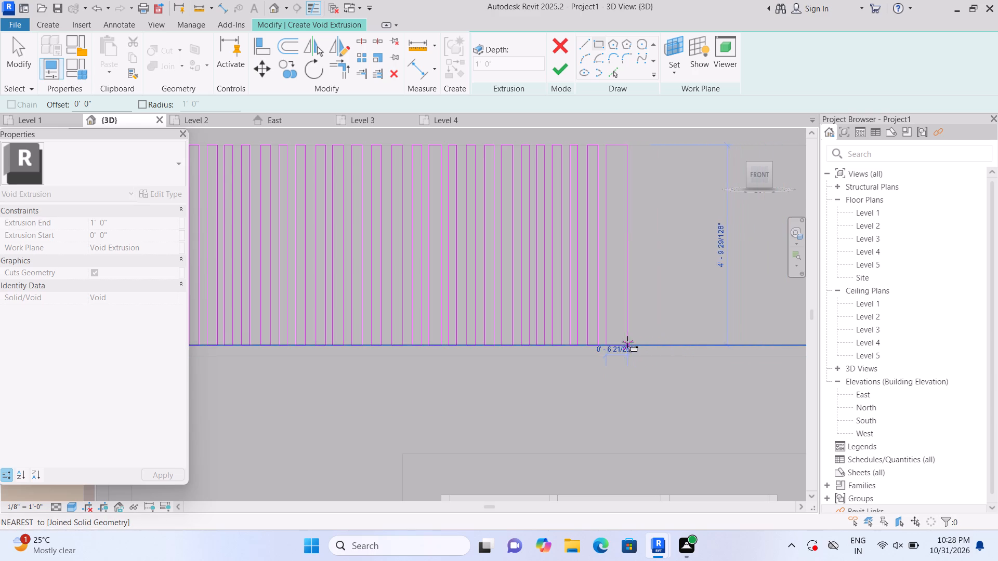
{"action": "left_click", "coordinate": [617, 341]}
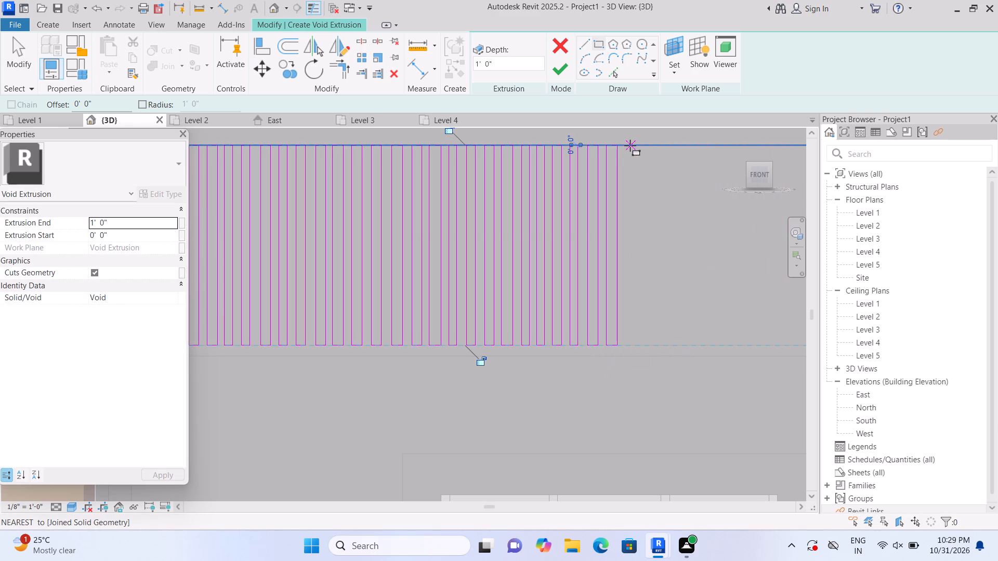
{"action": "left_click", "coordinate": [627, 146]}
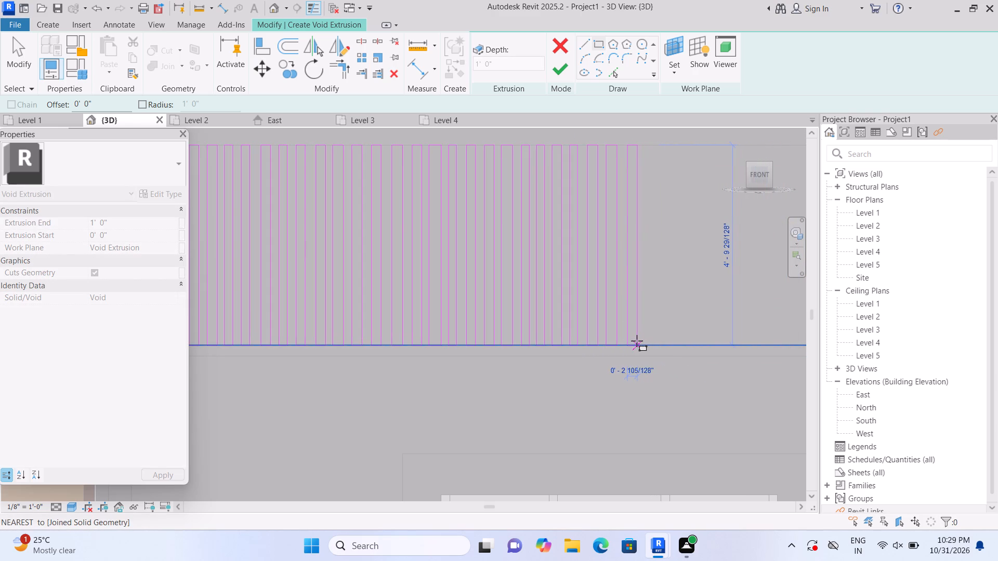
{"action": "double_click", "coordinate": [636, 341]}
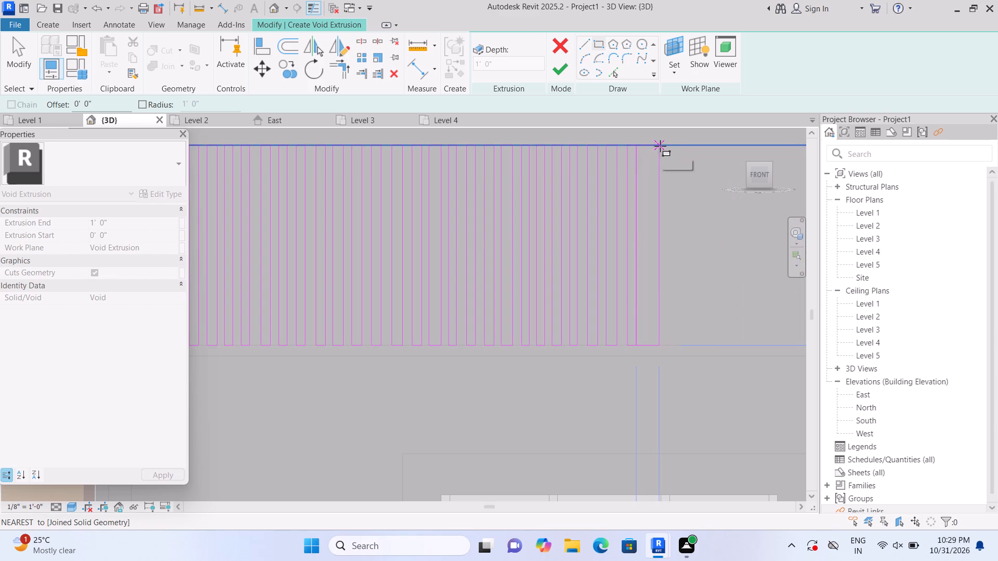
{"action": "key", "text": "Escape"}
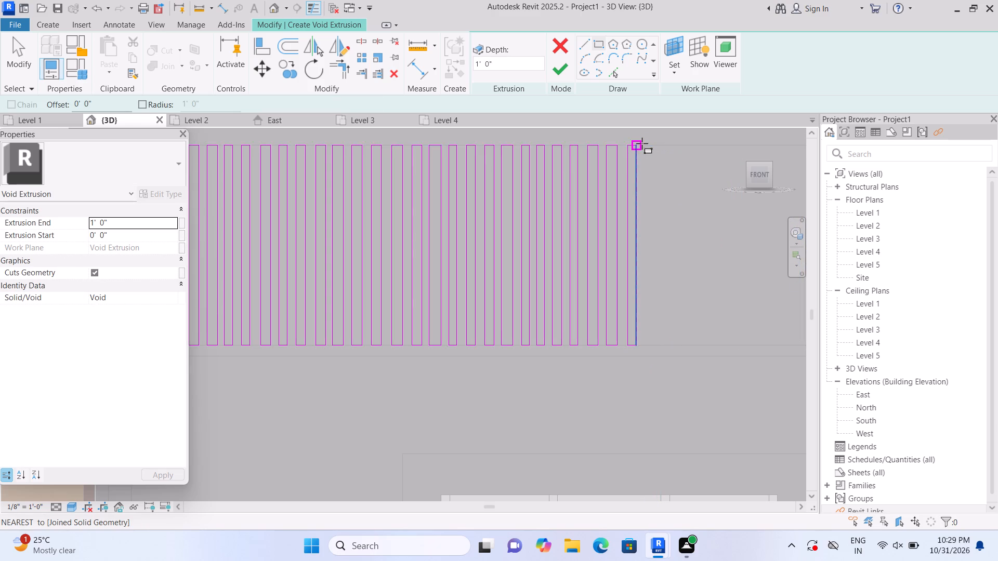
{"action": "left_click", "coordinate": [644, 145]}
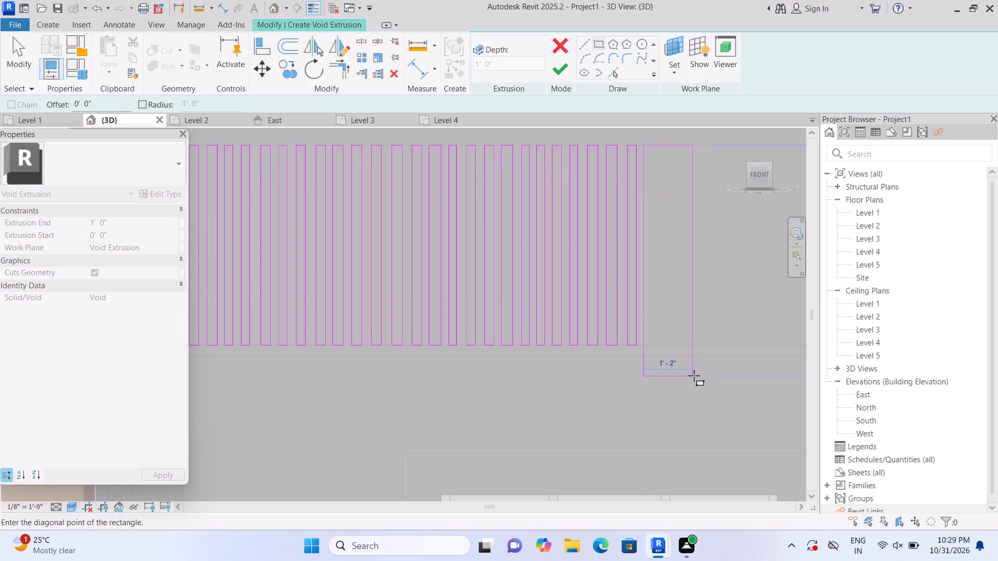
{"action": "left_click", "coordinate": [653, 344]}
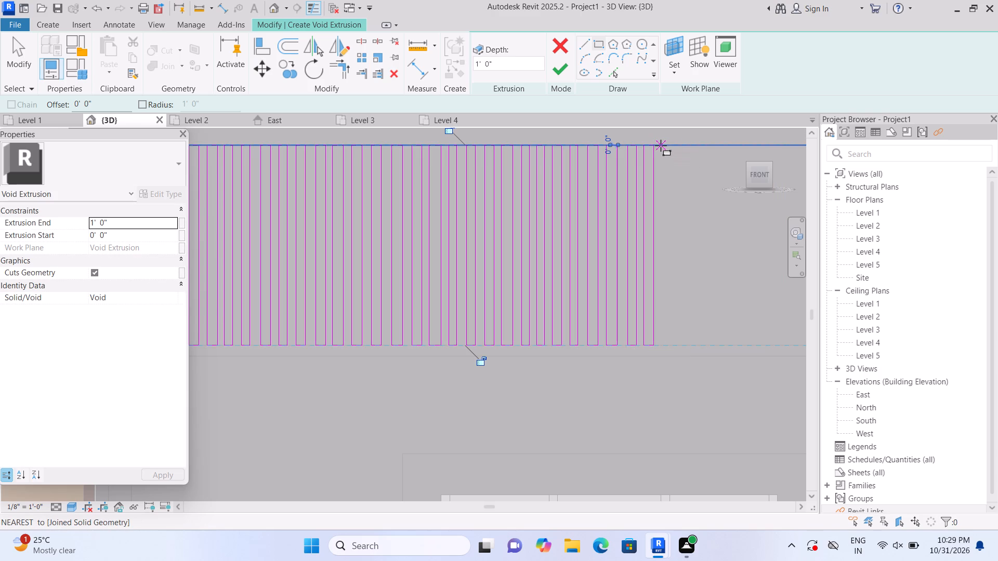
Continue the row with the thirtieth to thirty-third vertical rectangles, each about 1 3/4" to 2 3/8" wide and spanning the recess's full height.
{"action": "left_click", "coordinate": [661, 145]}
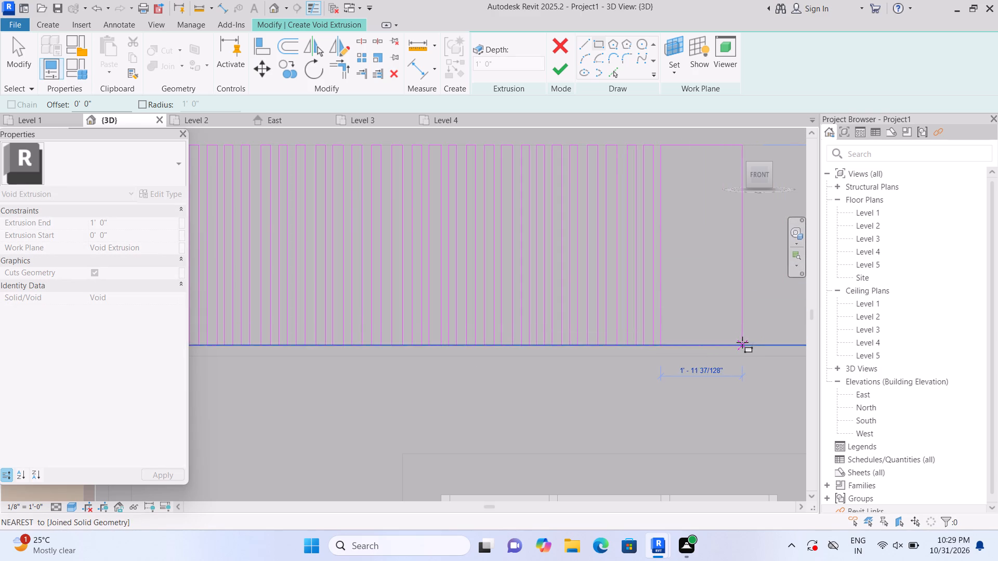
{"action": "left_click", "coordinate": [669, 344]}
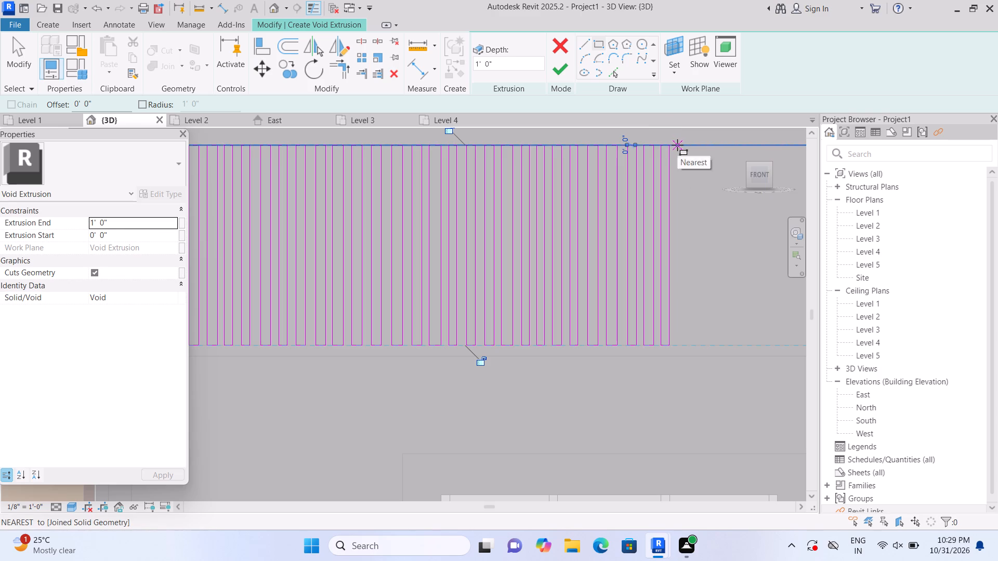
{"action": "left_click", "coordinate": [677, 145]}
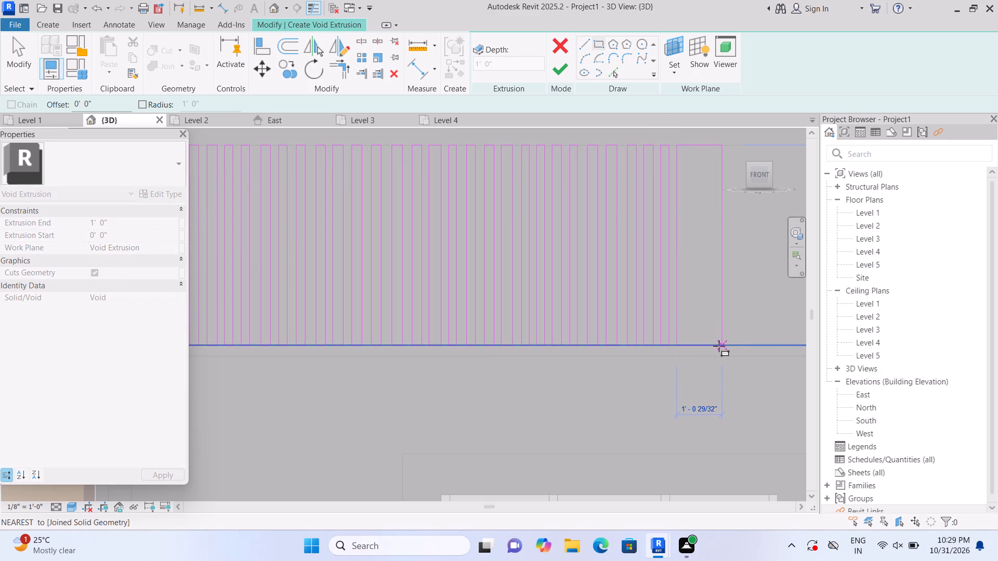
{"action": "left_click", "coordinate": [683, 344]}
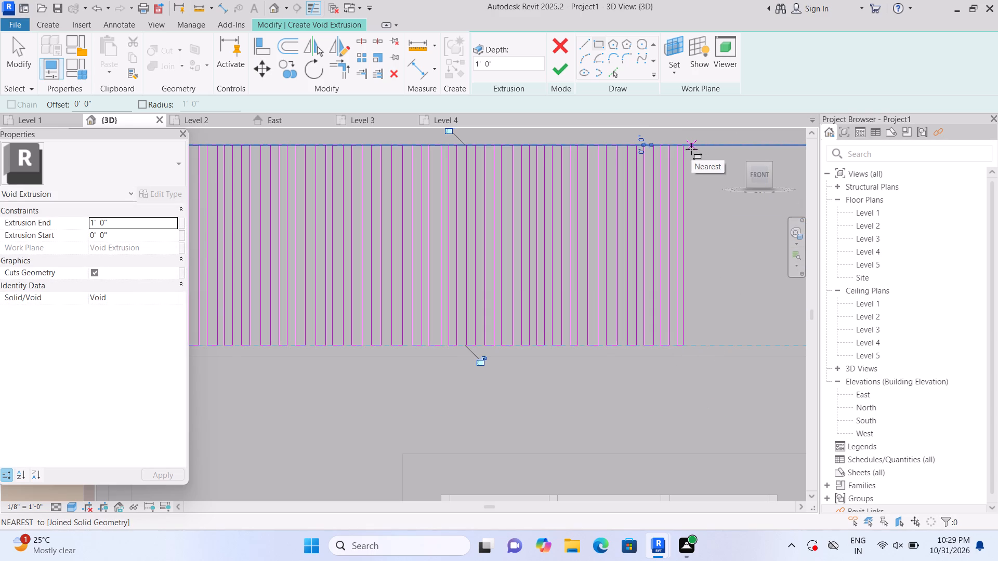
{"action": "left_click", "coordinate": [689, 149]}
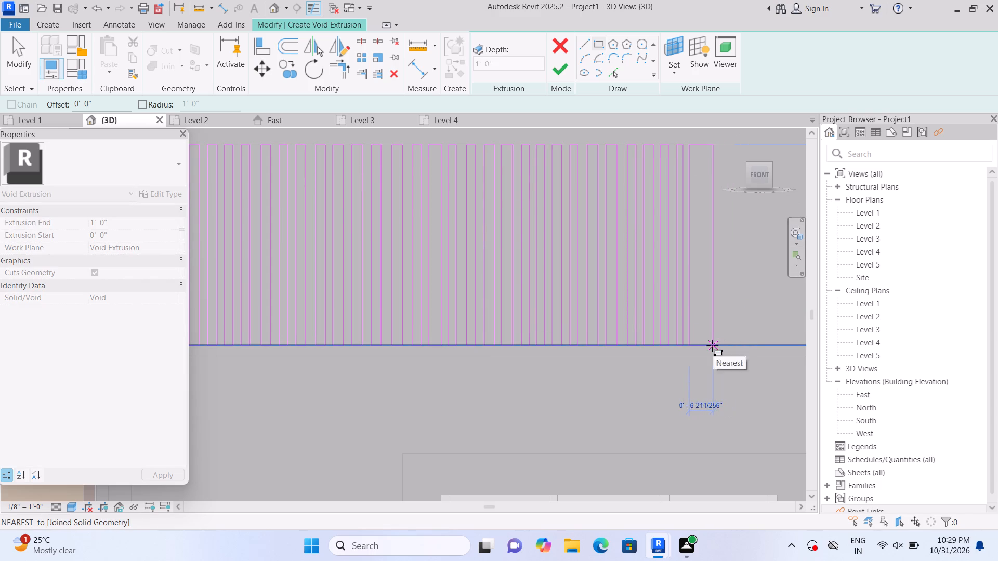
{"action": "left_click", "coordinate": [696, 343]}
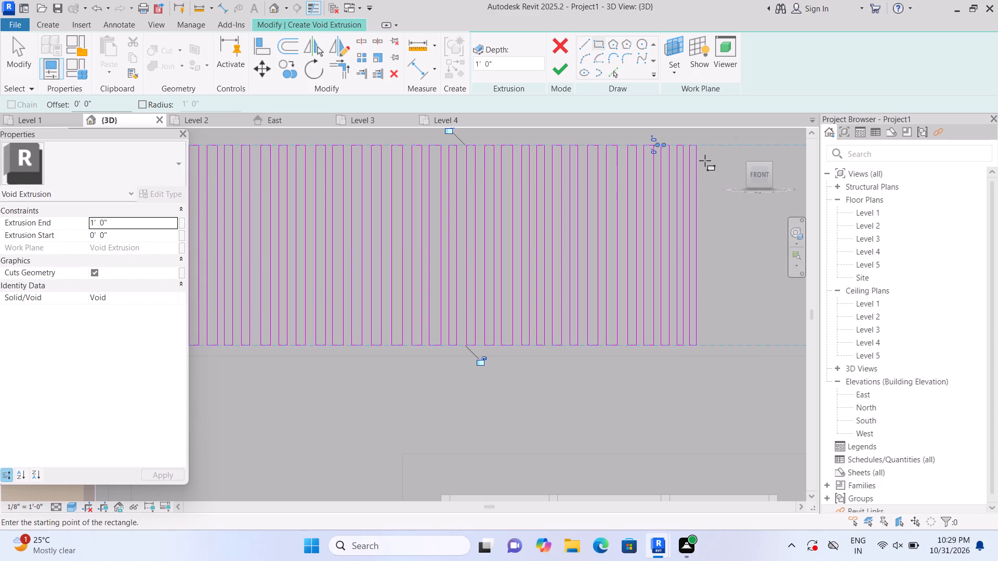
{"action": "left_click", "coordinate": [703, 145]}
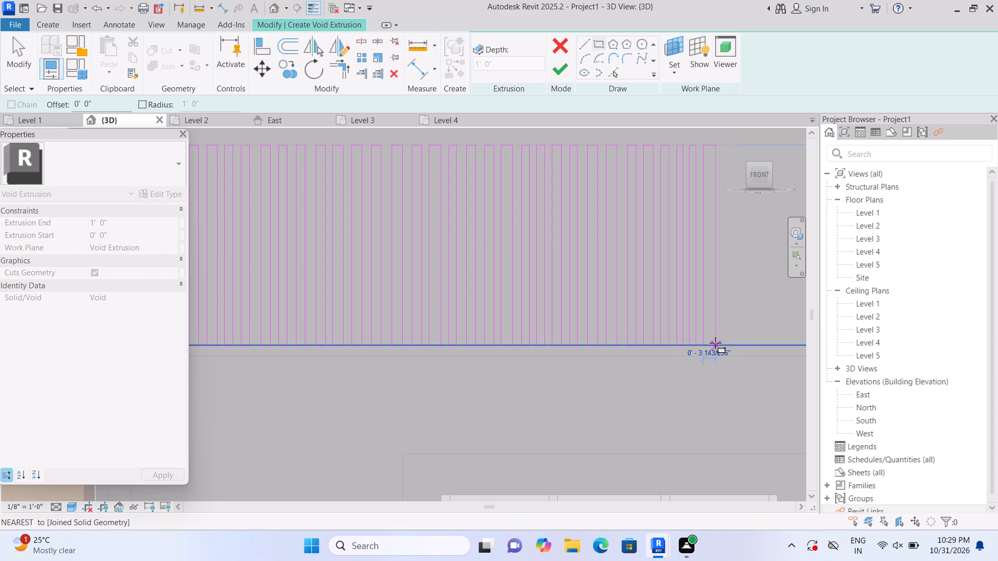
{"action": "left_click", "coordinate": [711, 342]}
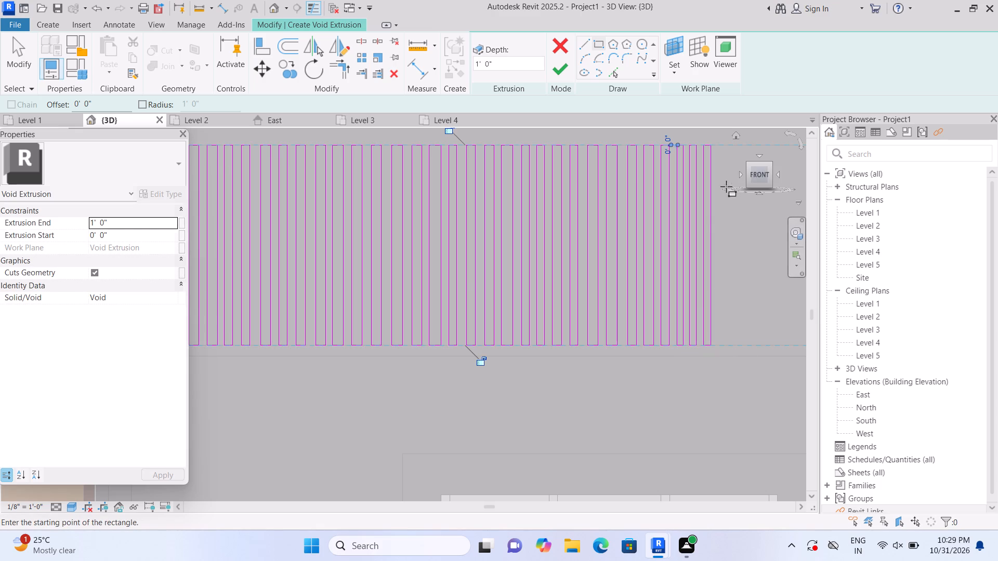
Add the thirty-fourth to thirty-sixth vertical rectangles to the spaced row, each about 2 1/4" to 2 1/2" wide and full recess height.
{"action": "left_click", "coordinate": [717, 147]}
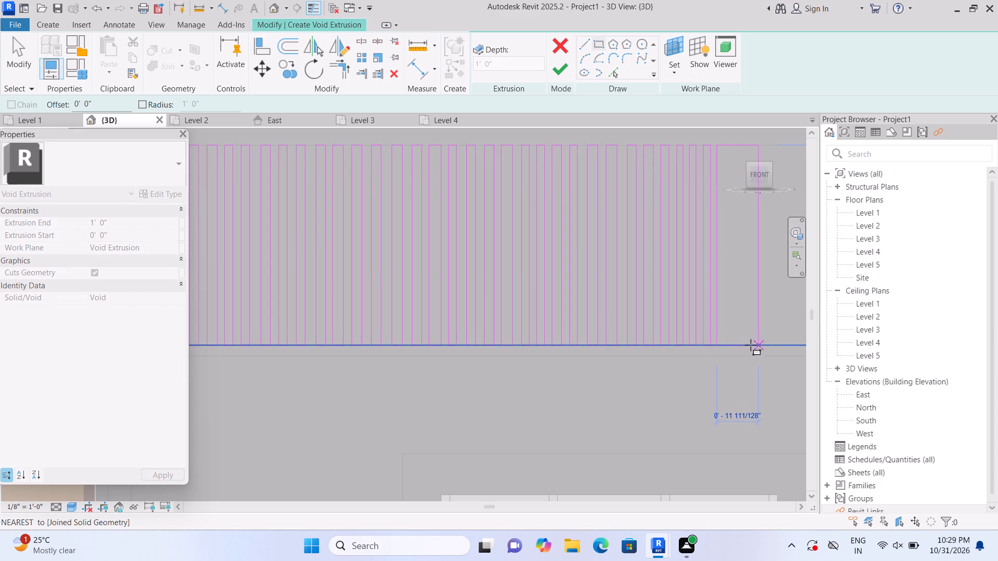
{"action": "left_click", "coordinate": [724, 344]}
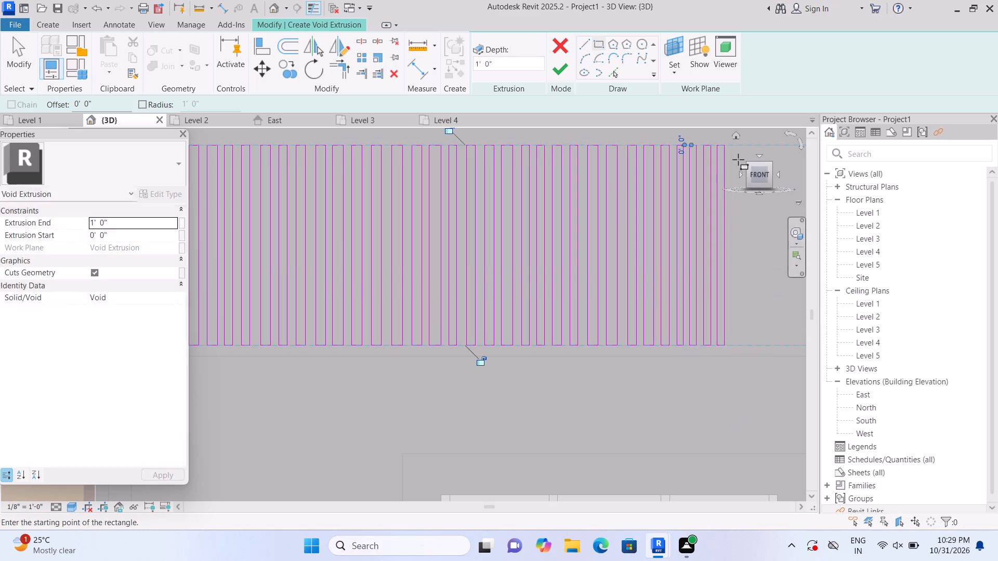
{"action": "left_click", "coordinate": [731, 149]}
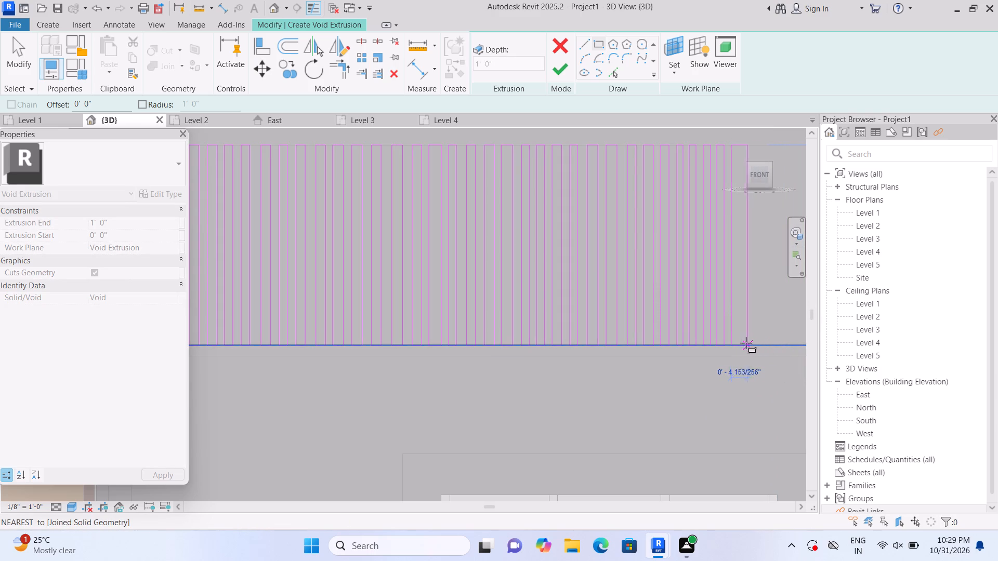
{"action": "left_click", "coordinate": [739, 341]}
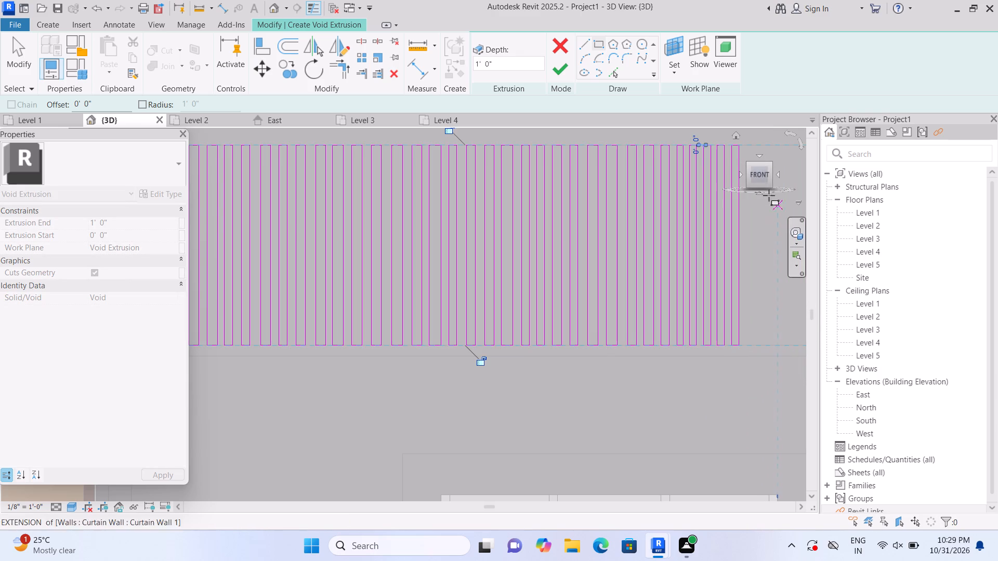
{"action": "left_click", "coordinate": [745, 142]}
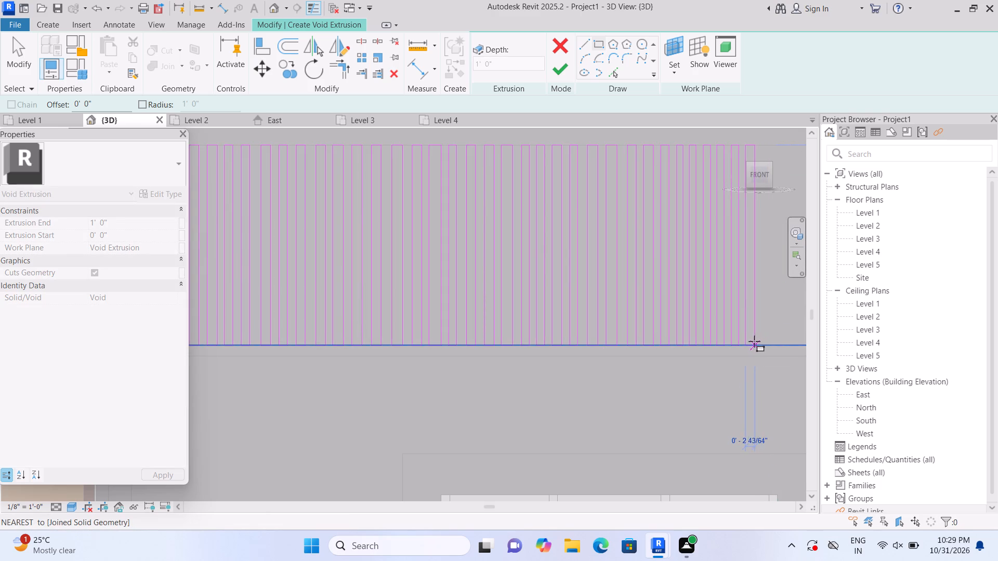
{"action": "left_click", "coordinate": [754, 341]}
Extend the row toward the recess's far end with the thirty-seventh to thirty-ninth rectangles, about 2 1/4" to 3" wide and 4' 9" tall.
{"action": "middle_click_drag", "start_coordinate": [754, 325], "coordinate": [585, 336]}
{"action": "scroll", "coordinate": [639, 336], "scroll_direction": "down", "scroll_amount": 1}
{"action": "middle_click_drag", "start_coordinate": [656, 315], "coordinate": [590, 302]}
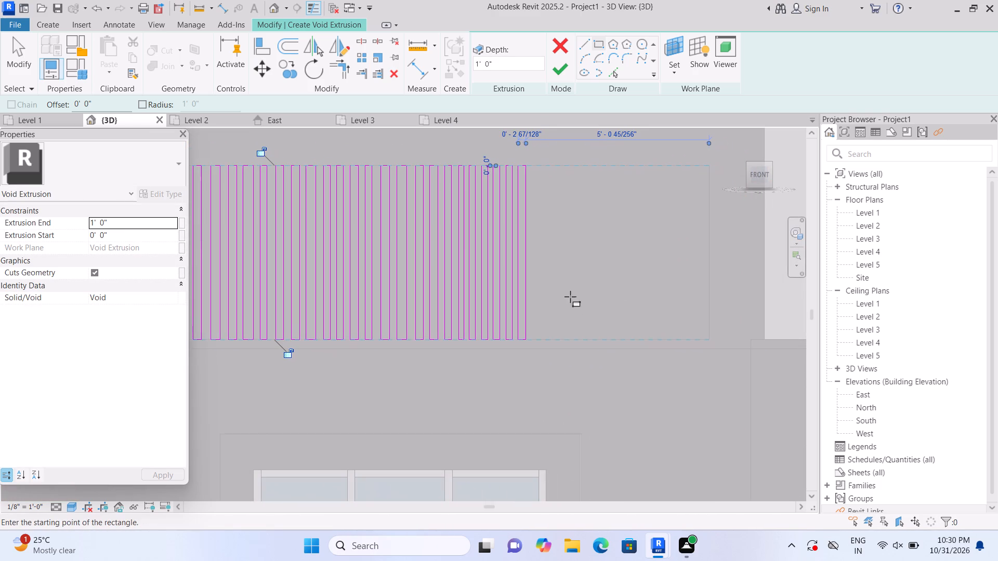
{"action": "left_click", "coordinate": [532, 164]}
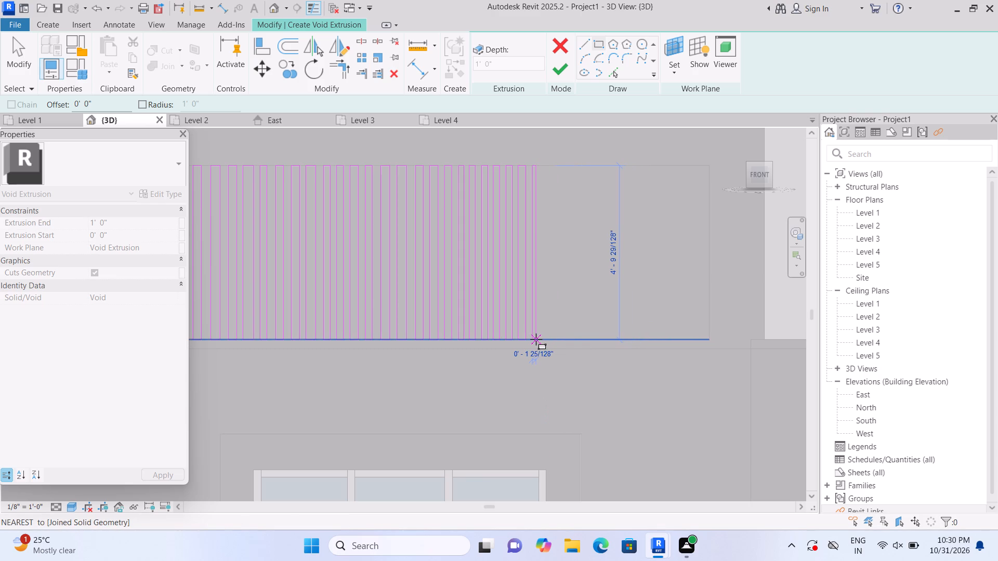
{"action": "left_click", "coordinate": [539, 340]}
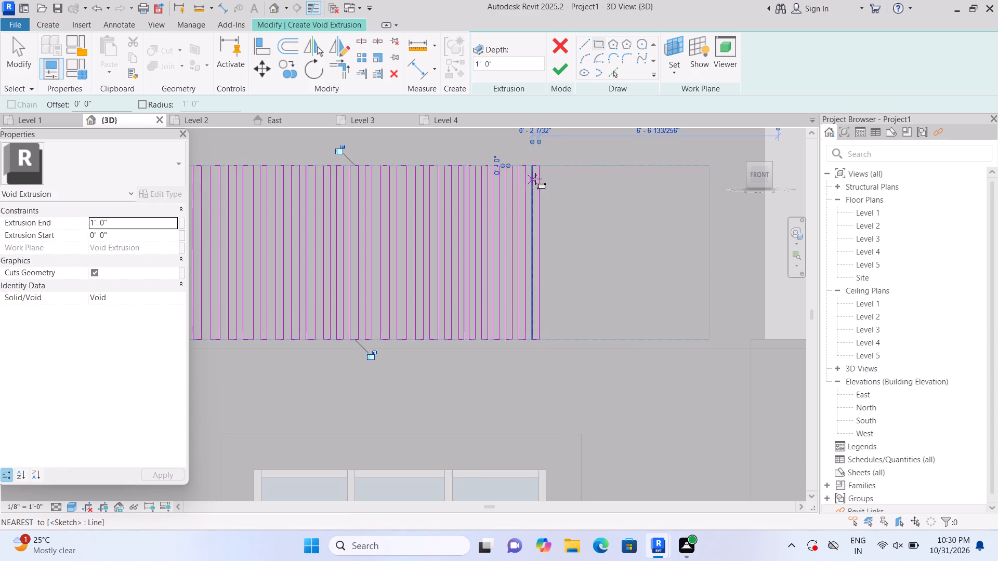
{"action": "key", "text": "Escape"}
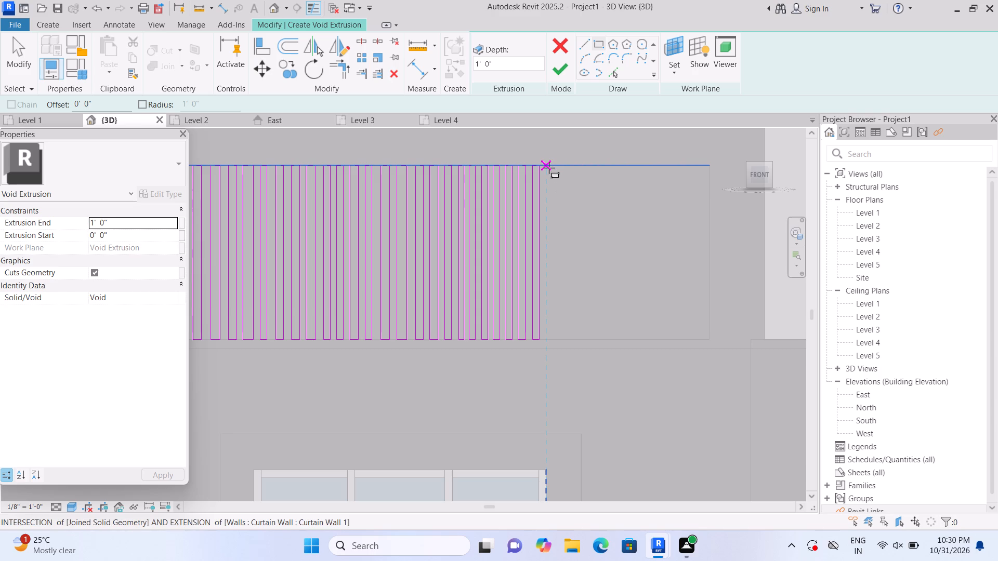
{"action": "left_click", "coordinate": [549, 168]}
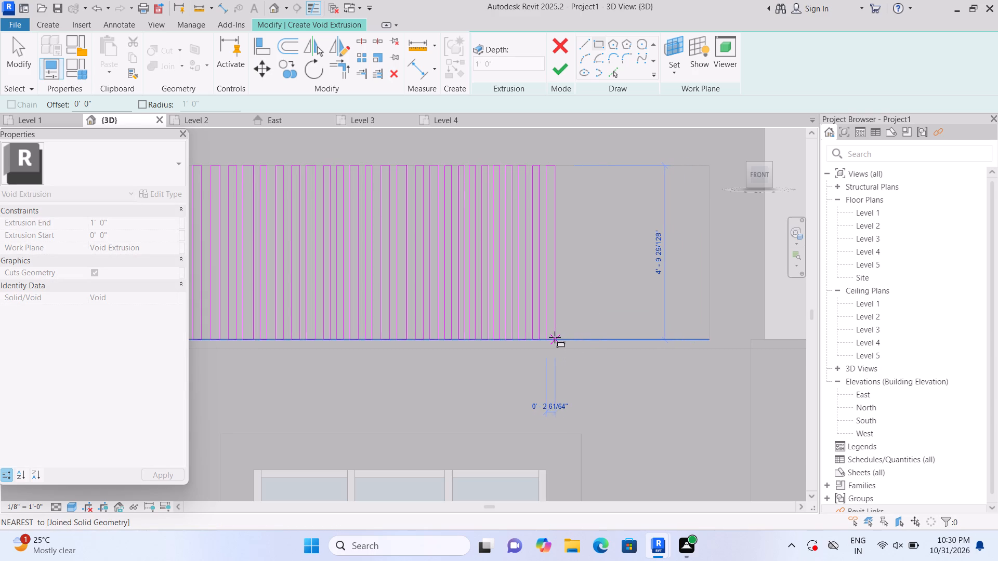
{"action": "left_click", "coordinate": [554, 337]}
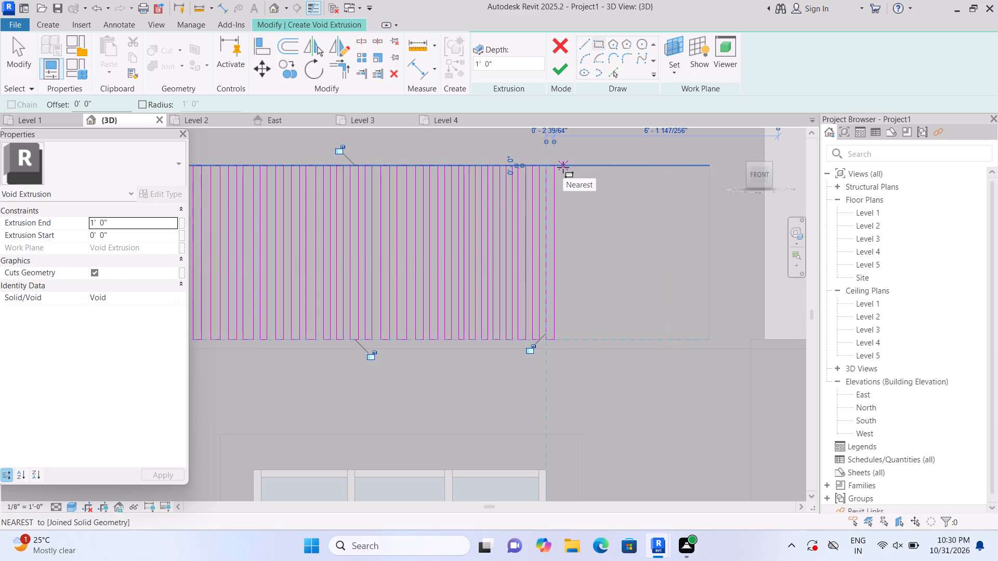
{"action": "left_click", "coordinate": [563, 167]}
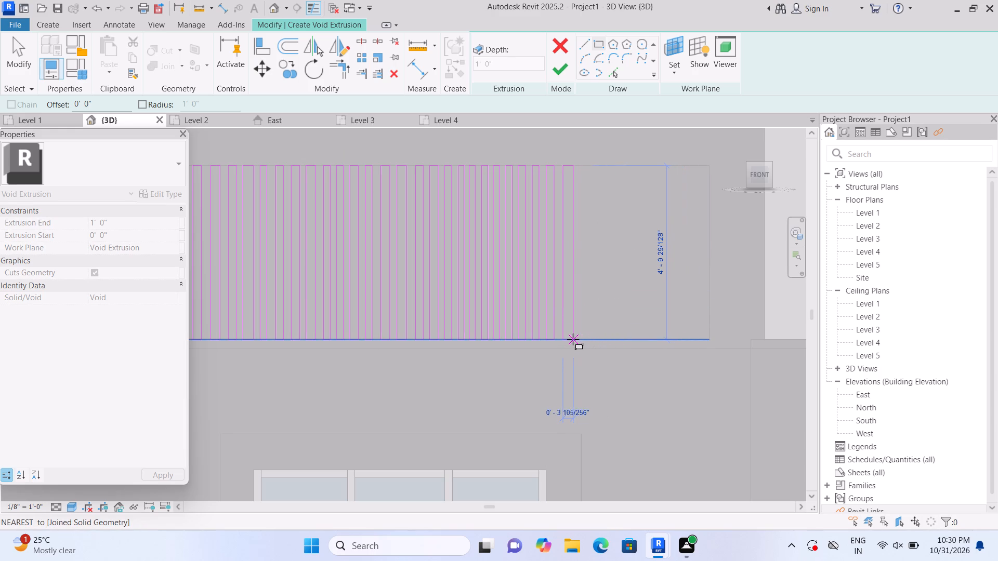
{"action": "left_click", "coordinate": [572, 339]}
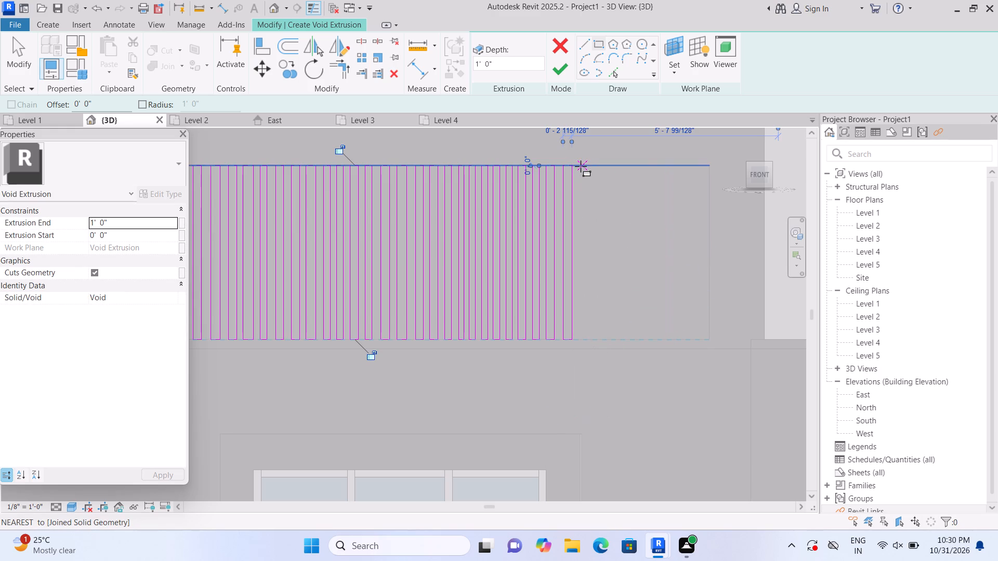
Add the fortieth to forty-second vertical rectangles to the row, about 2 3/8" to 3" wide and 4' 9" tall.
{"action": "left_click", "coordinate": [580, 166]}
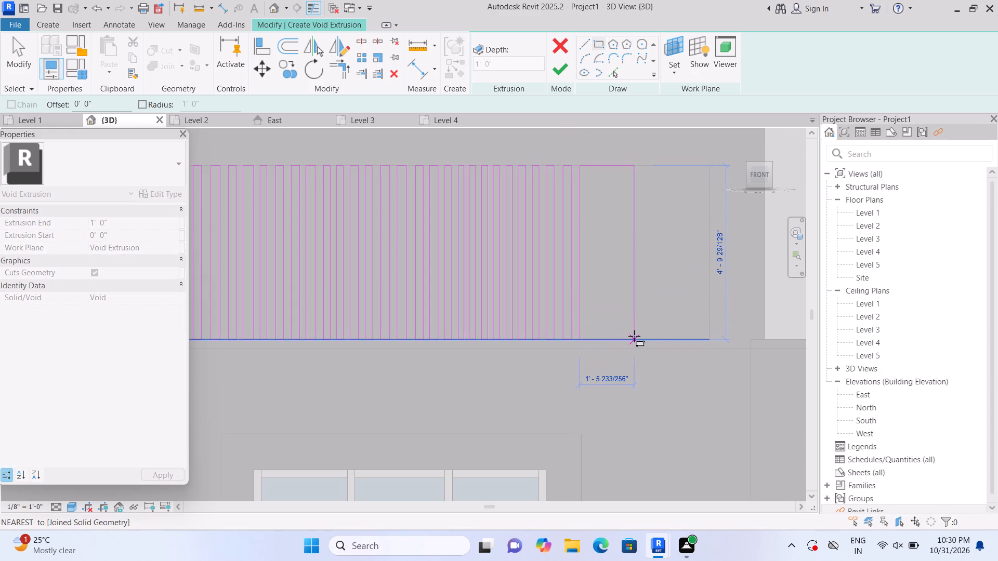
{"action": "left_click", "coordinate": [587, 336]}
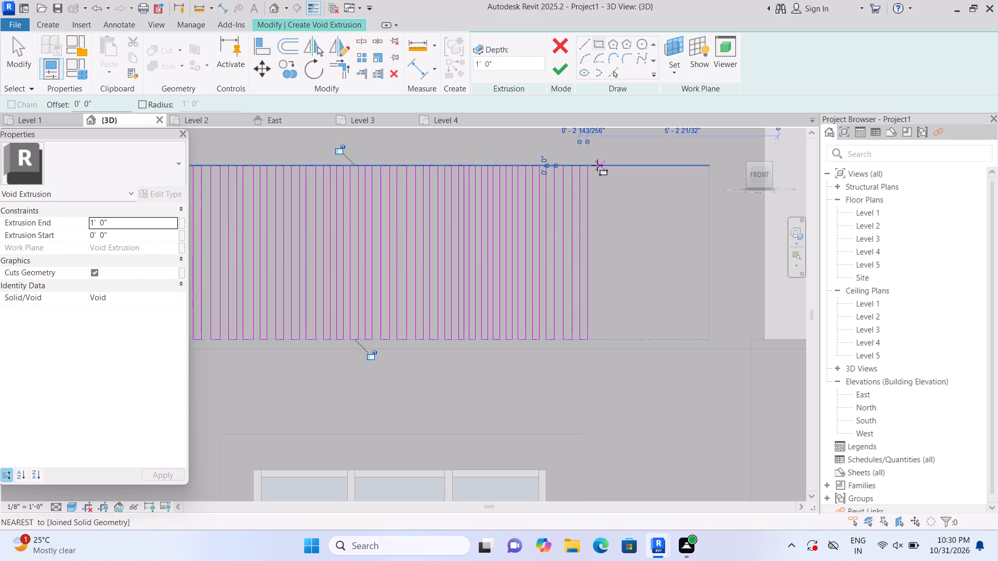
{"action": "left_click", "coordinate": [594, 165]}
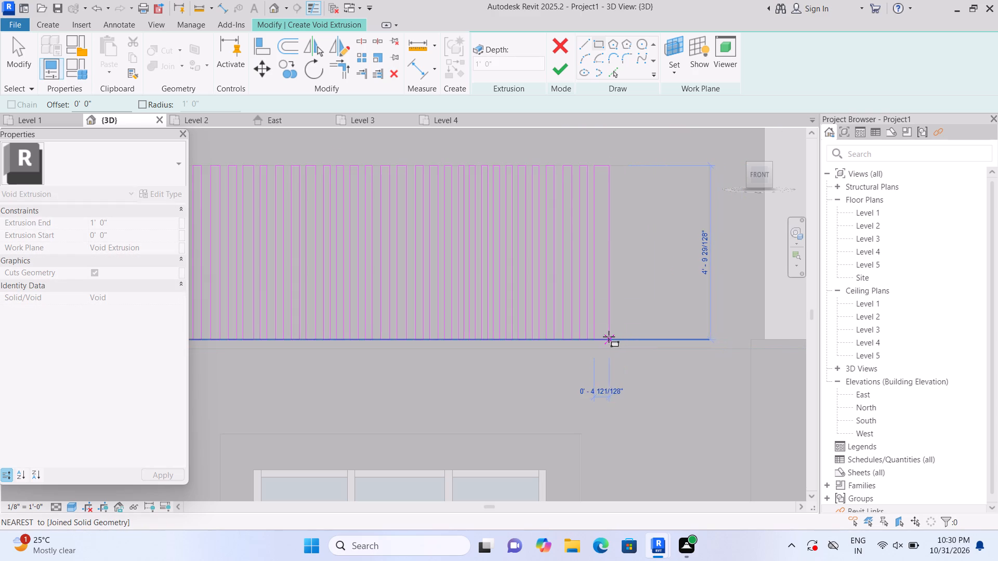
{"action": "left_click", "coordinate": [603, 337]}
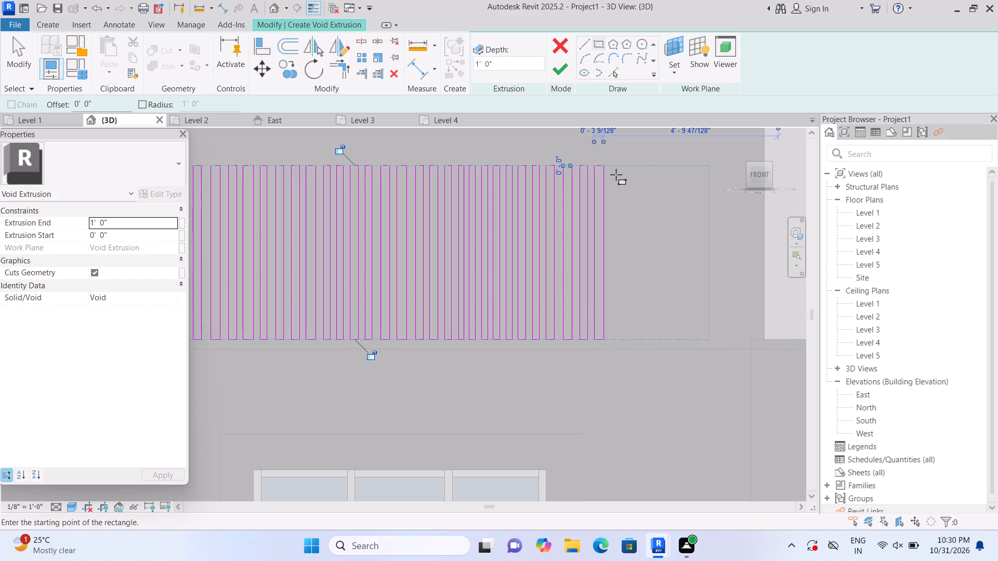
{"action": "left_click", "coordinate": [612, 169]}
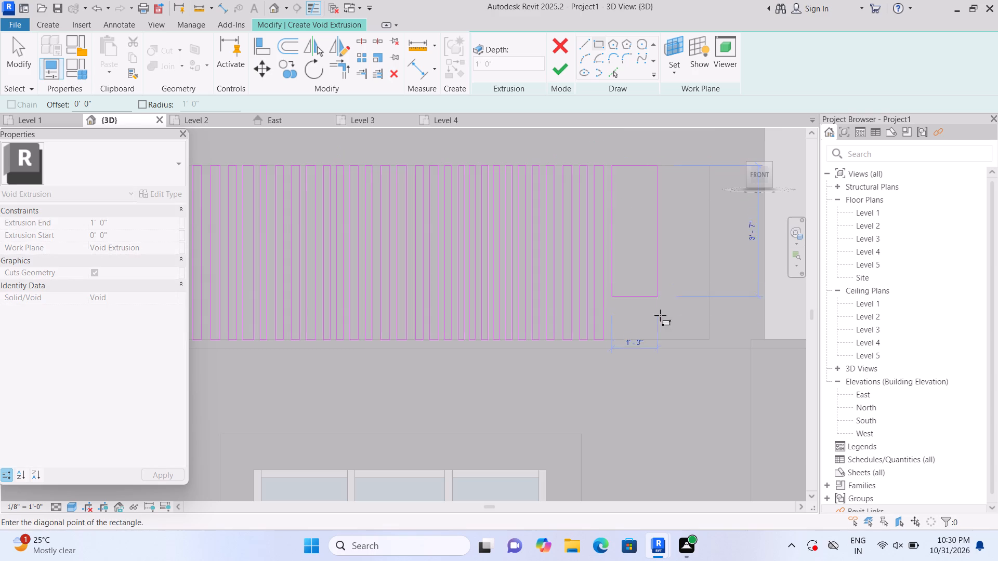
{"action": "left_click", "coordinate": [619, 338]}
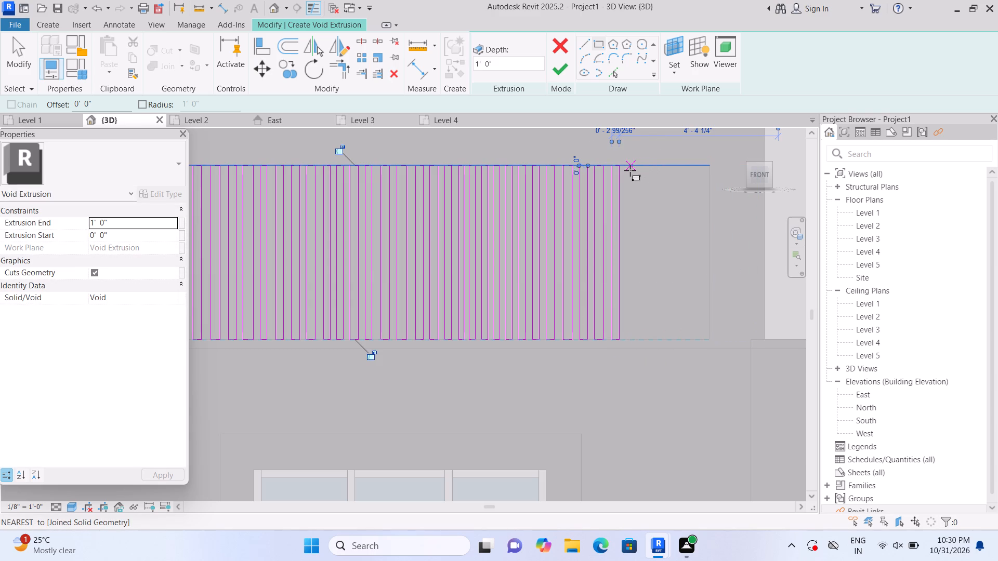
Add the forty-third to forty-fifth vertical rectangles to the row, about 2 1/2" to 2 7/8" wide and 4' 9" tall.
{"action": "left_click", "coordinate": [628, 170]}
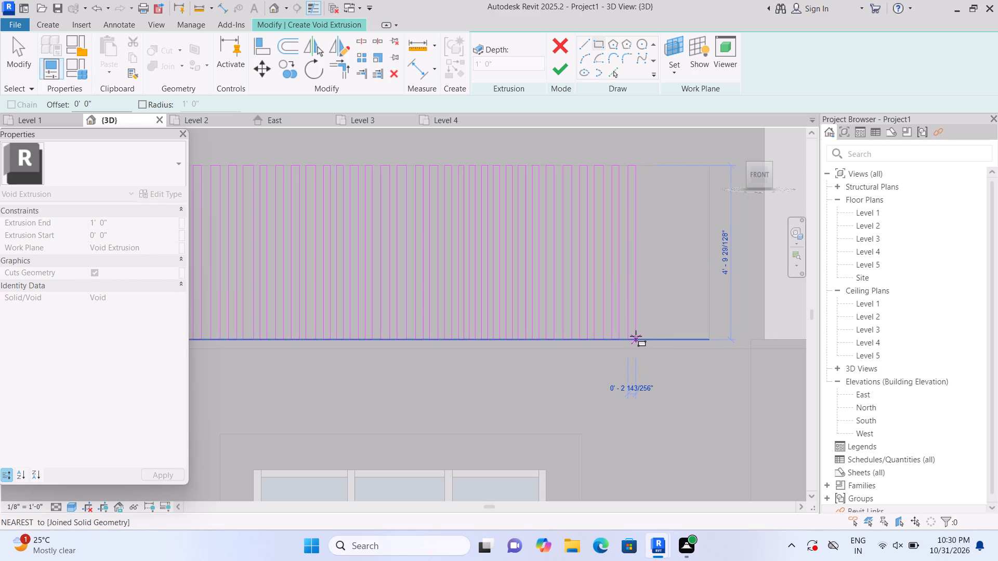
{"action": "left_click", "coordinate": [636, 336]}
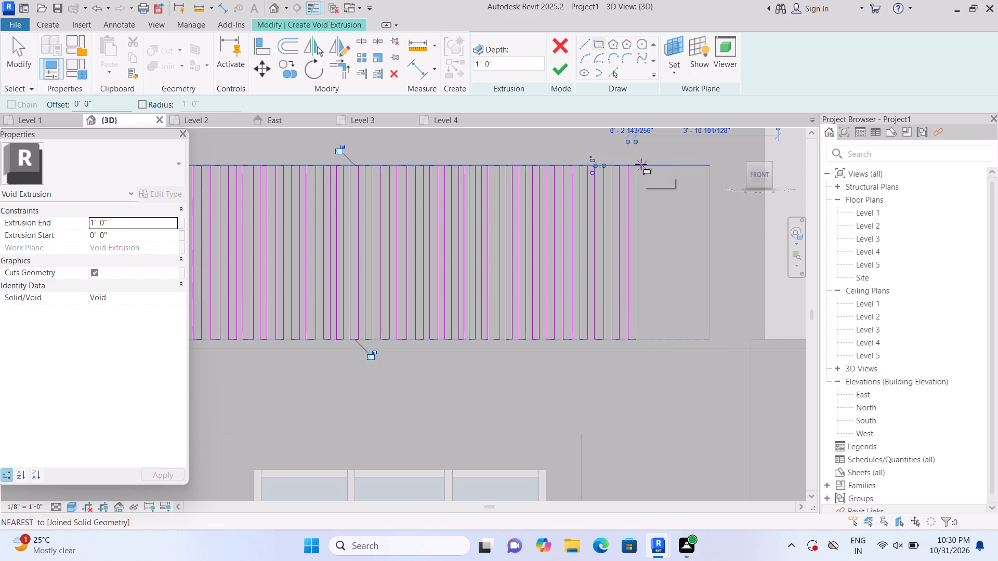
{"action": "left_click", "coordinate": [643, 165]}
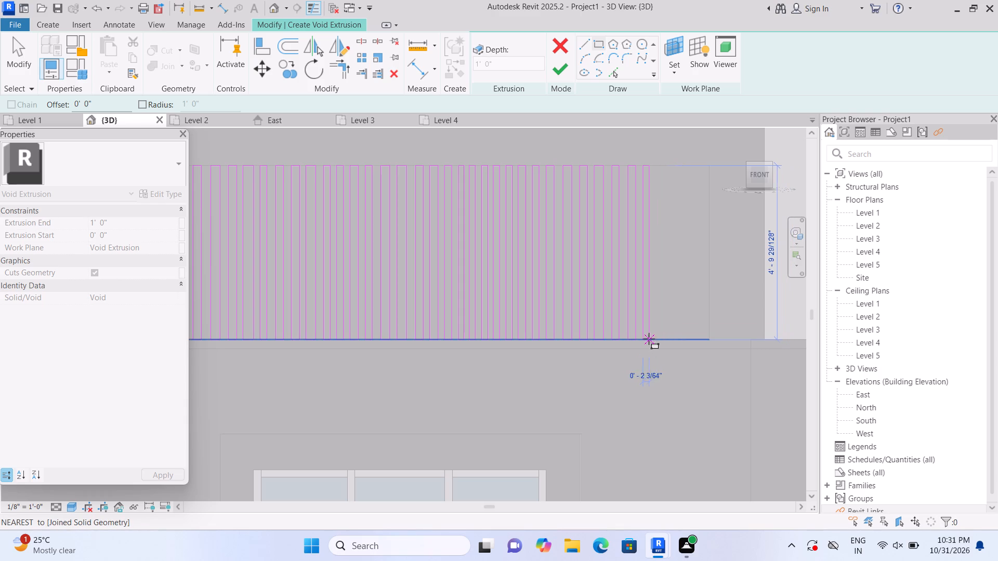
{"action": "left_click", "coordinate": [651, 341]}
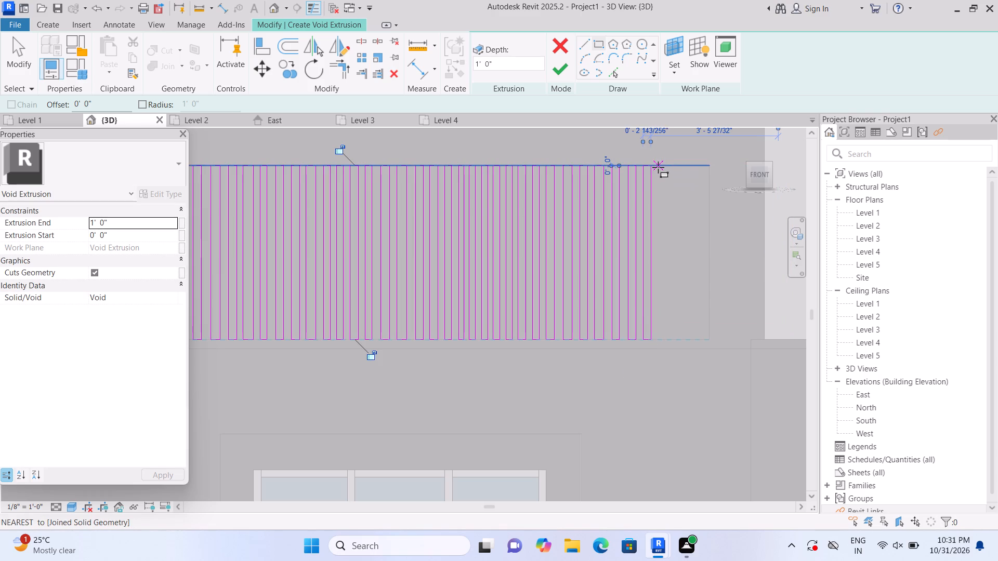
{"action": "left_click", "coordinate": [658, 167]}
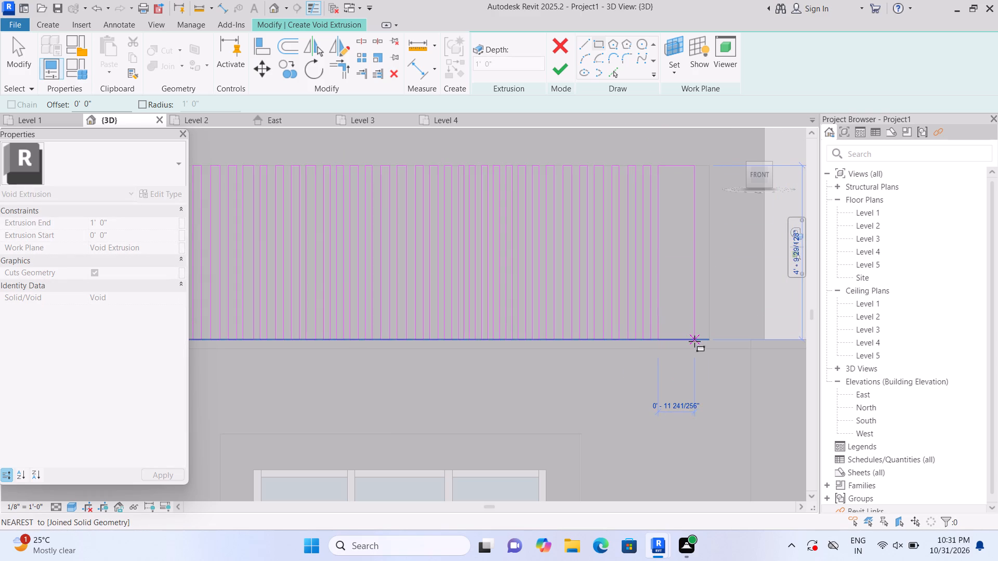
{"action": "left_click", "coordinate": [667, 339]}
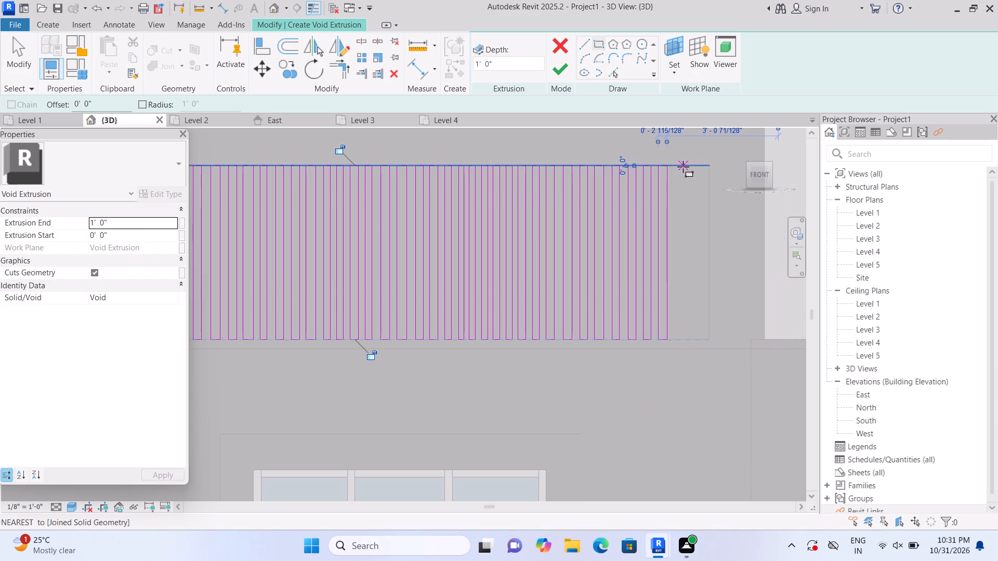
Complete the row at the recess's far end with two more full-height vertical rectangles, about 2 1/2" and 2 3/4" wide.
{"action": "left_click", "coordinate": [675, 165]}
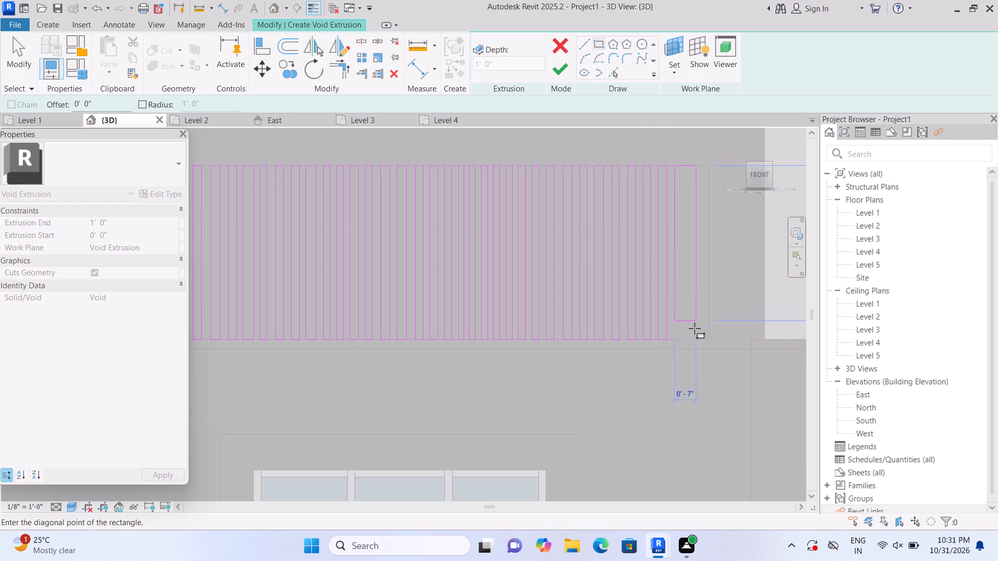
{"action": "left_click", "coordinate": [682, 341]}
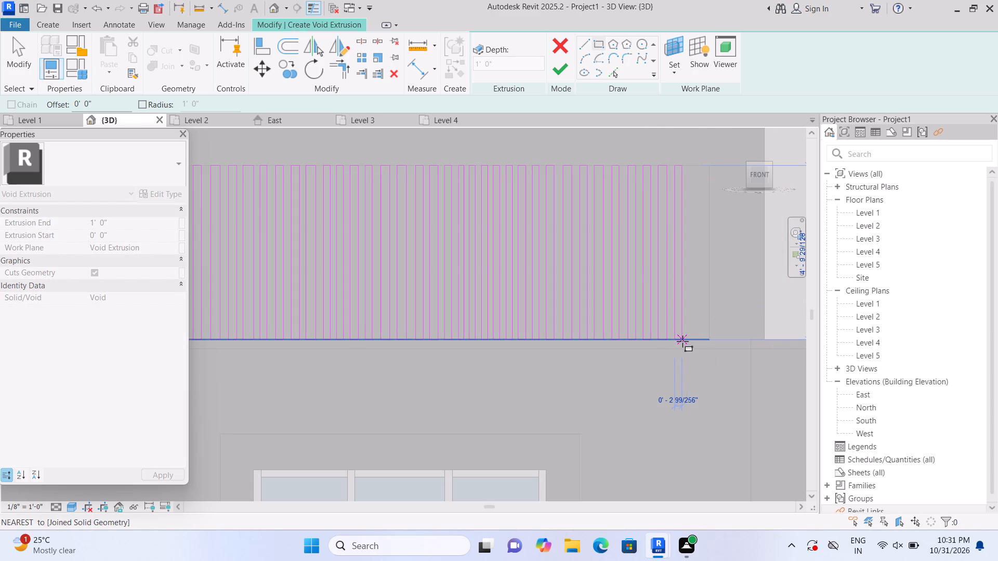
{"action": "left_click", "coordinate": [690, 169]}
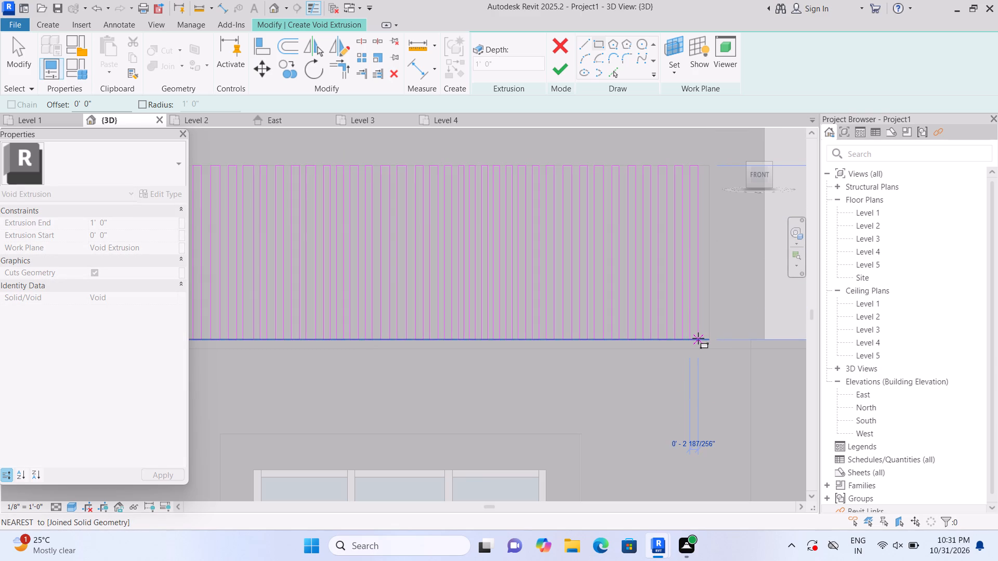
{"action": "left_click", "coordinate": [698, 338]}
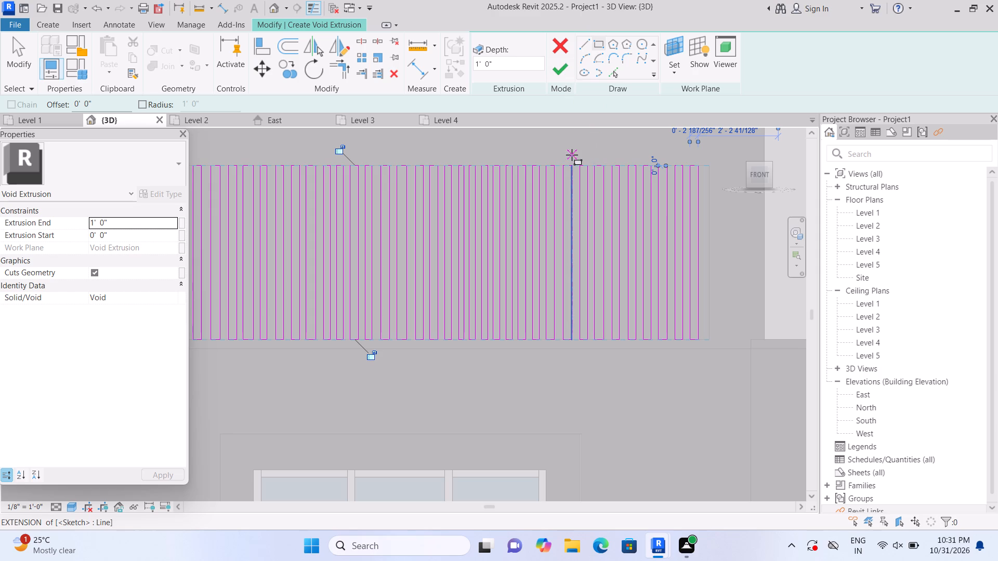
{"action": "key", "text": "Escape"}
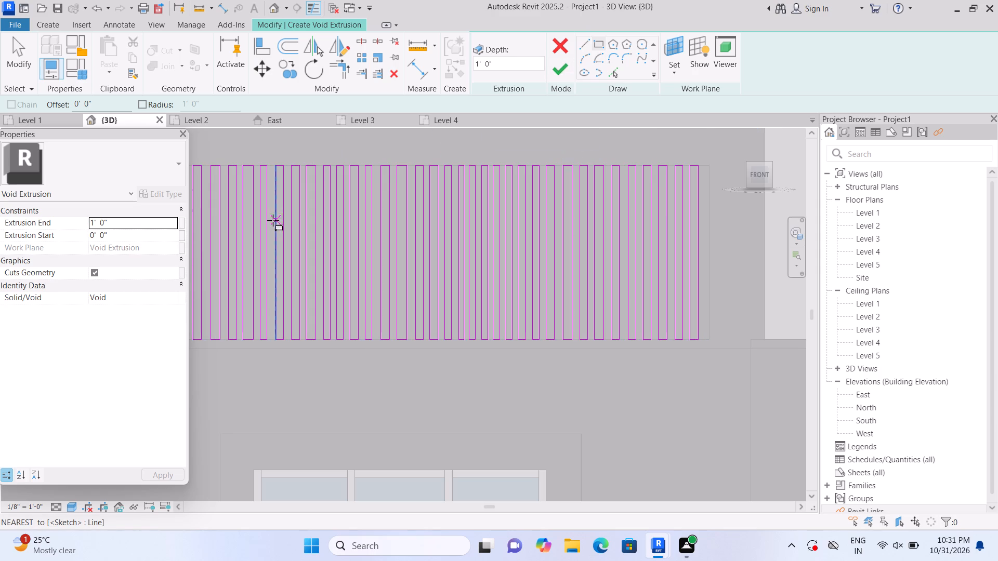
Set the void extrusion's end to 5" and finish the sketch to cut the grooves into the parapet's recessed front.
{"action": "left_click", "coordinate": [151, 222]}
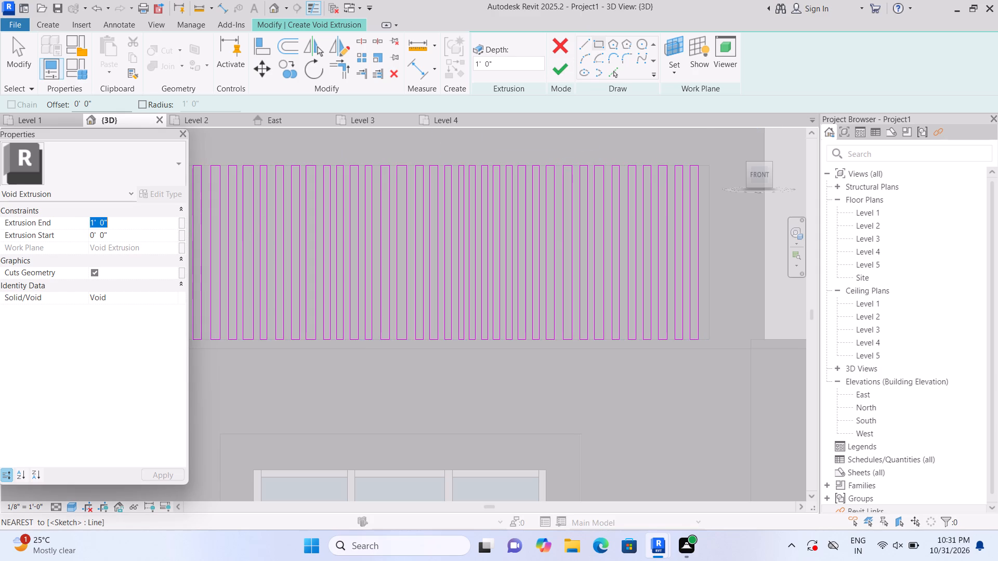
{"action": "key", "text": "BackSpace"}
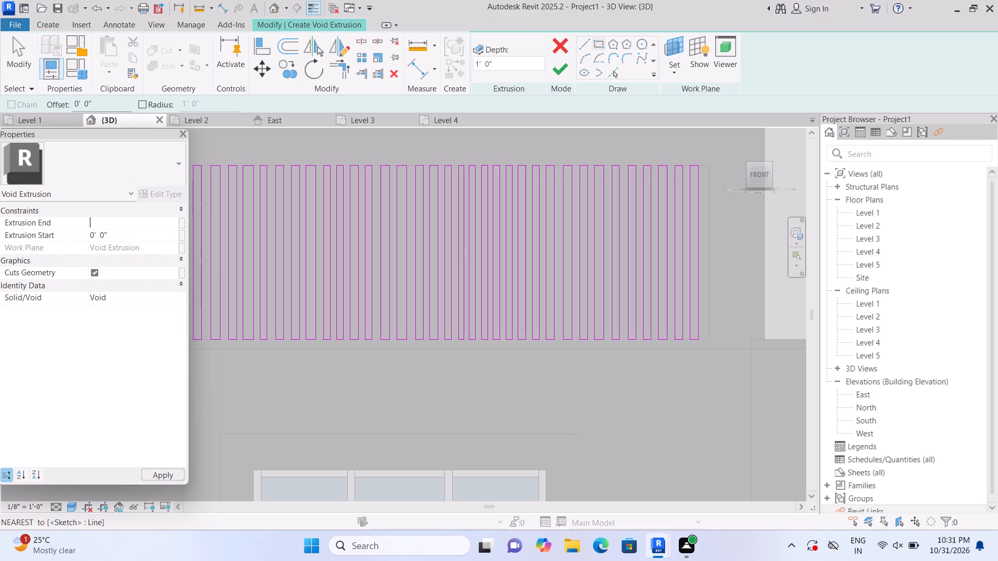
{"action": "type", "text": "5\""}
{"action": "key", "text": "Return"}
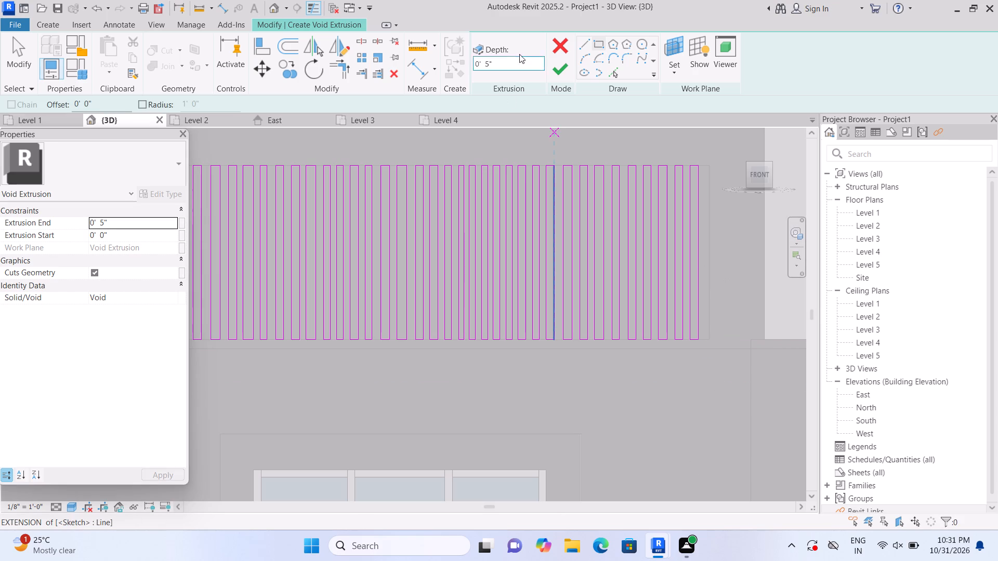
{"action": "left_click", "coordinate": [565, 65]}
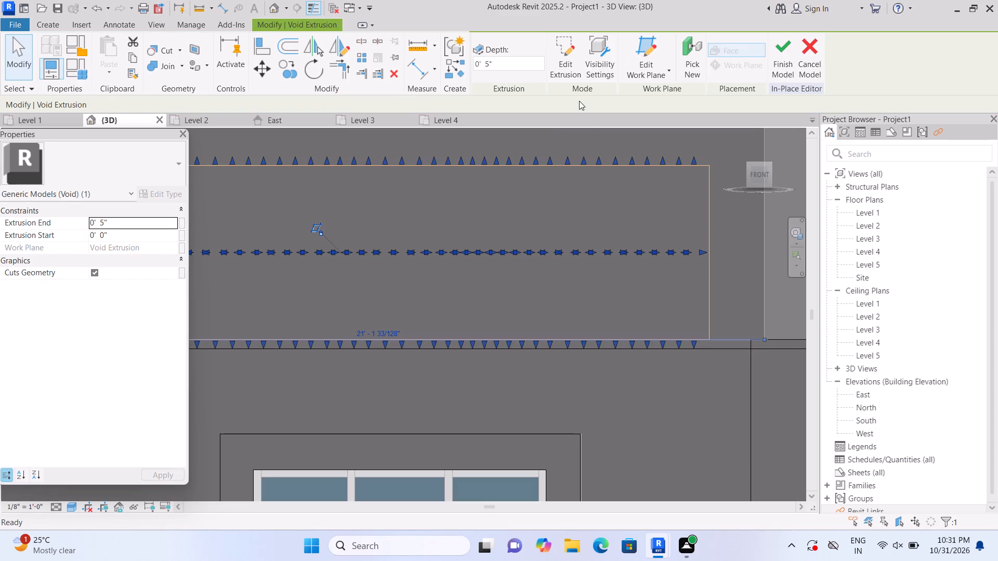
{"action": "scroll", "coordinate": [597, 145], "scroll_direction": "down", "scroll_amount": 7}
{"action": "left_click", "coordinate": [315, 180]}
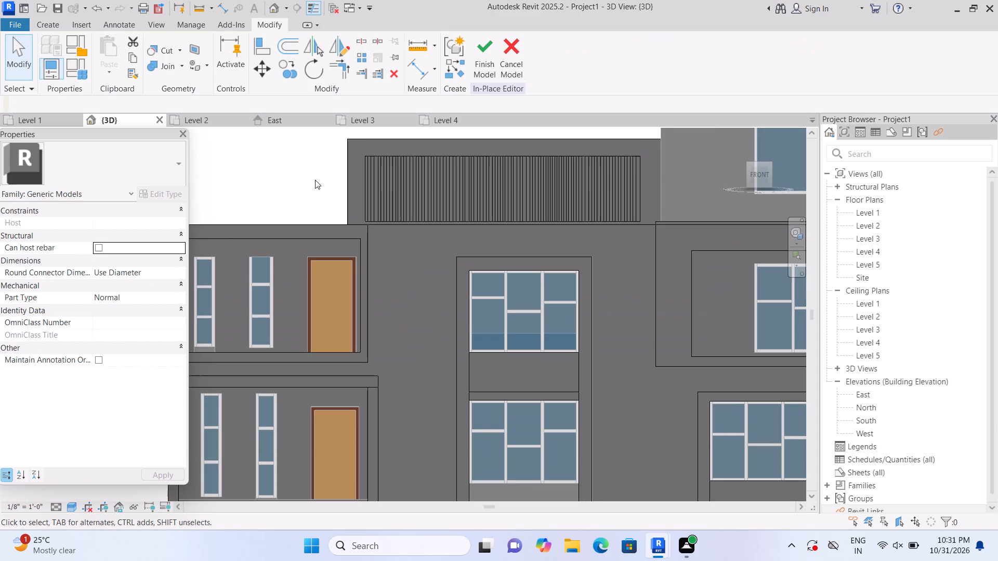
Examine the grooved parapet and the surrounding facade from the front, the home view and the building's opposite front corner.
{"action": "middle_click_drag", "start_coordinate": [317, 198], "coordinate": [312, 247]}
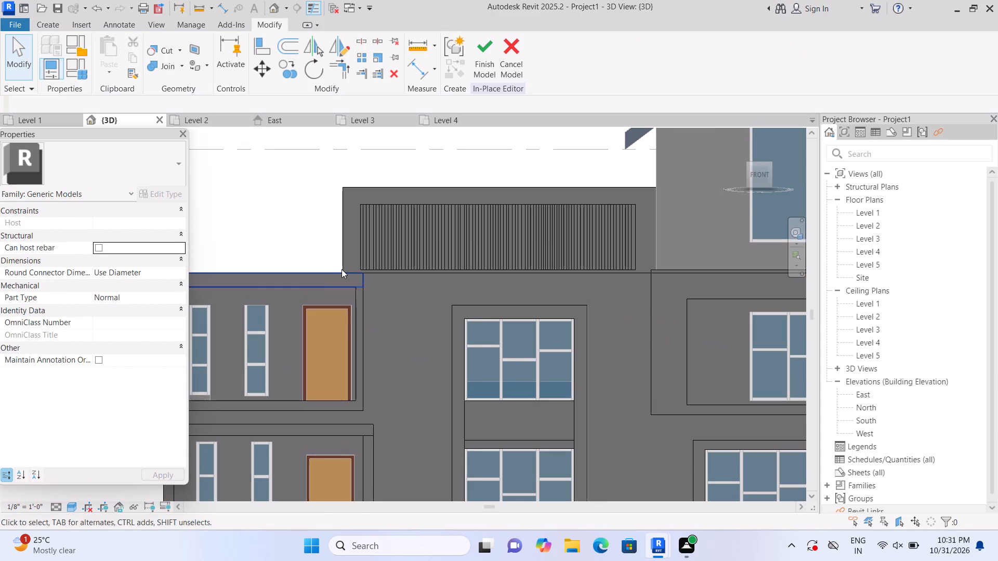
{"action": "scroll", "coordinate": [342, 269], "scroll_direction": "up", "scroll_amount": 2}
{"action": "middle_click_drag", "start_coordinate": [320, 237], "coordinate": [275, 247]}
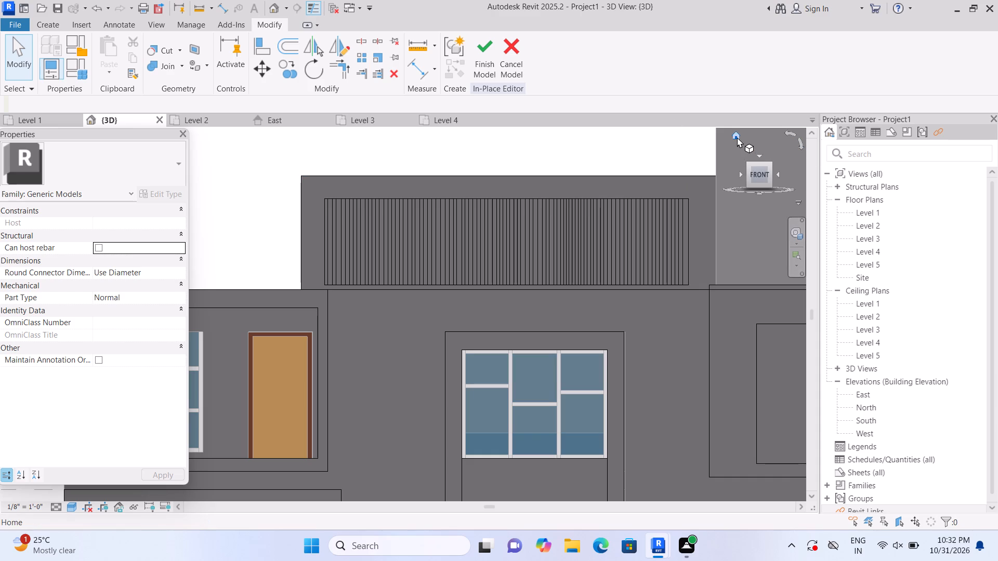
{"action": "left_click", "coordinate": [737, 137]}
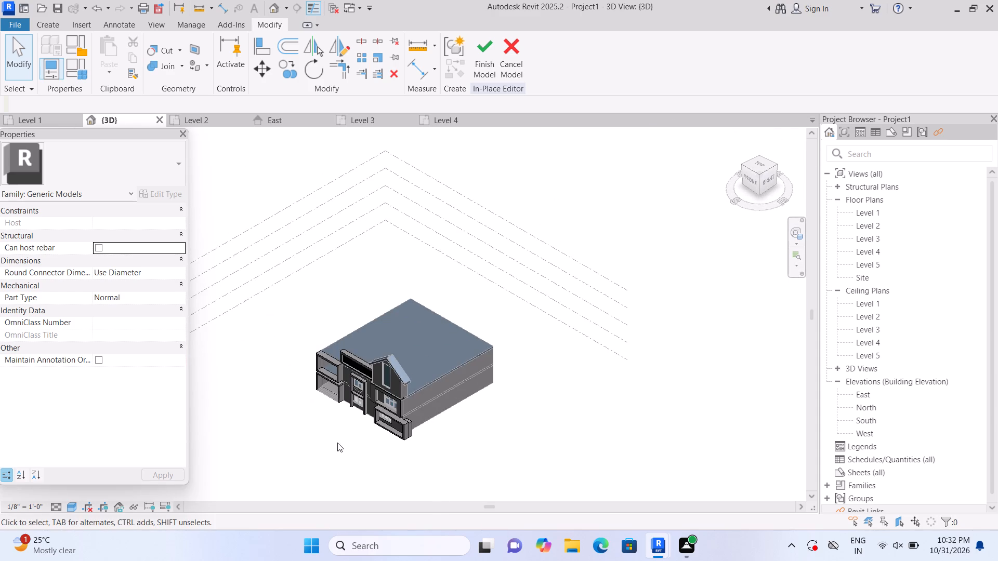
{"action": "scroll", "coordinate": [338, 441], "scroll_direction": "up", "scroll_amount": 11}
{"action": "scroll", "coordinate": [351, 317], "scroll_direction": "up", "scroll_amount": 3}
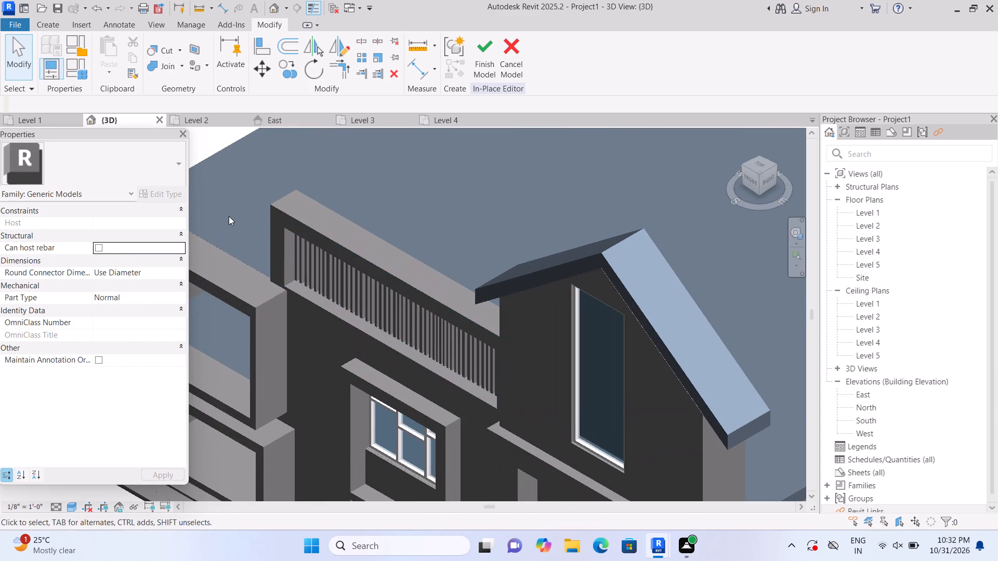
{"action": "scroll", "coordinate": [226, 215], "scroll_direction": "down", "scroll_amount": 8}
{"action": "middle_click_drag", "start_coordinate": [222, 264], "coordinate": [307, 280]}
{"action": "scroll", "coordinate": [370, 281], "scroll_direction": "up", "scroll_amount": 1}
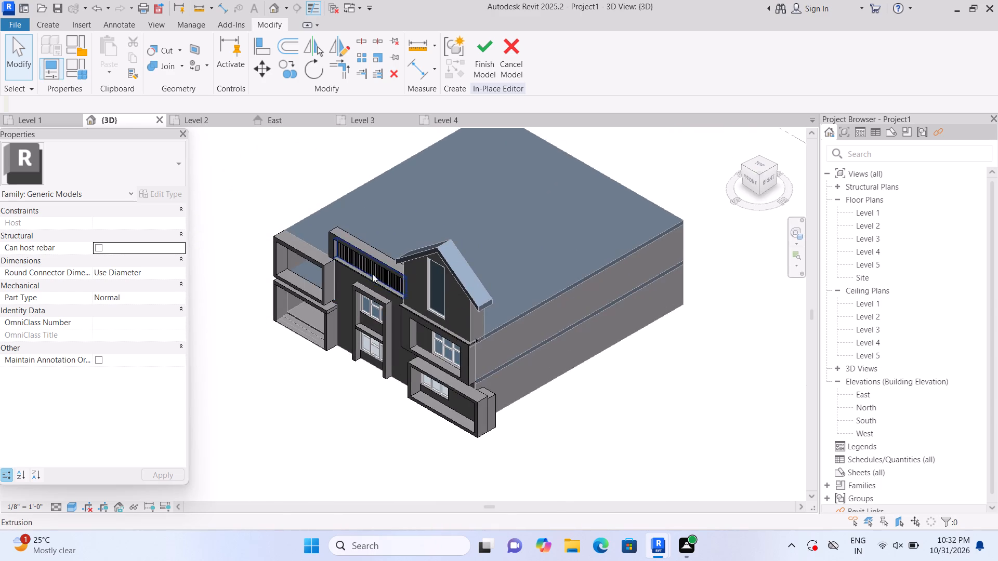
{"action": "scroll", "coordinate": [372, 274], "scroll_direction": "up", "scroll_amount": 9}
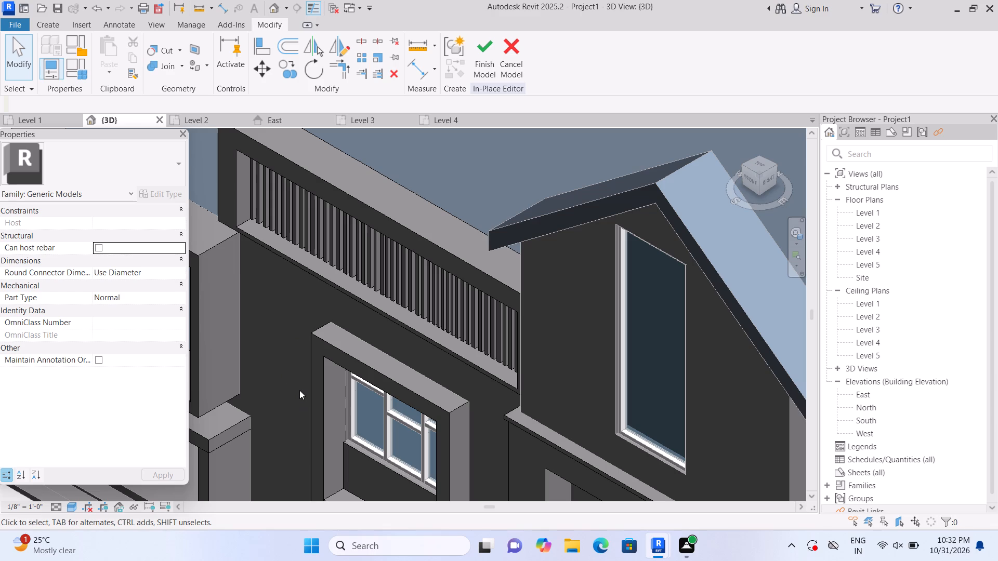
{"action": "scroll", "coordinate": [433, 303], "scroll_direction": "down", "scroll_amount": 2}
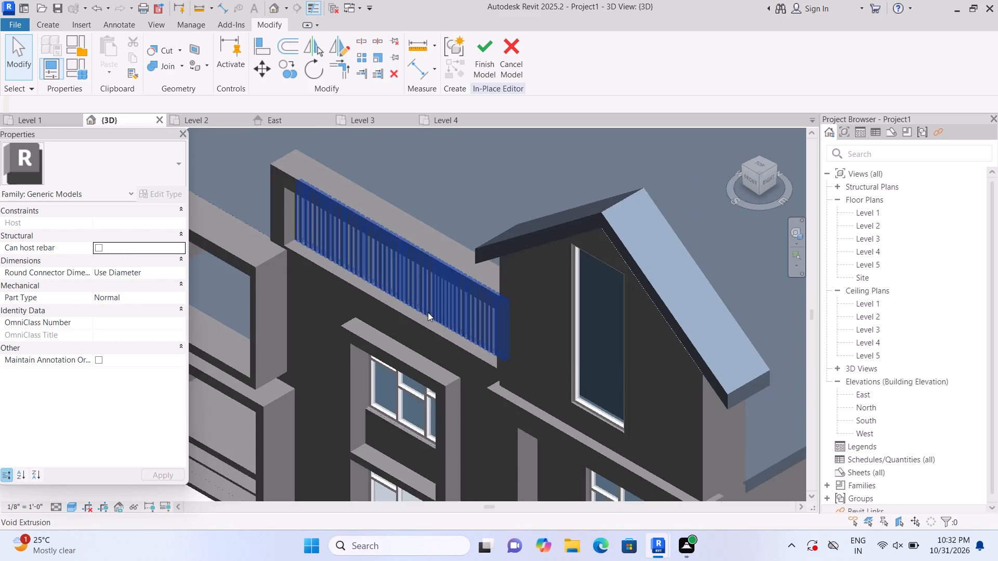
{"action": "scroll", "coordinate": [424, 324], "scroll_direction": "down", "scroll_amount": 2}
{"action": "middle_click_drag", "start_coordinate": [343, 381], "coordinate": [396, 345]}
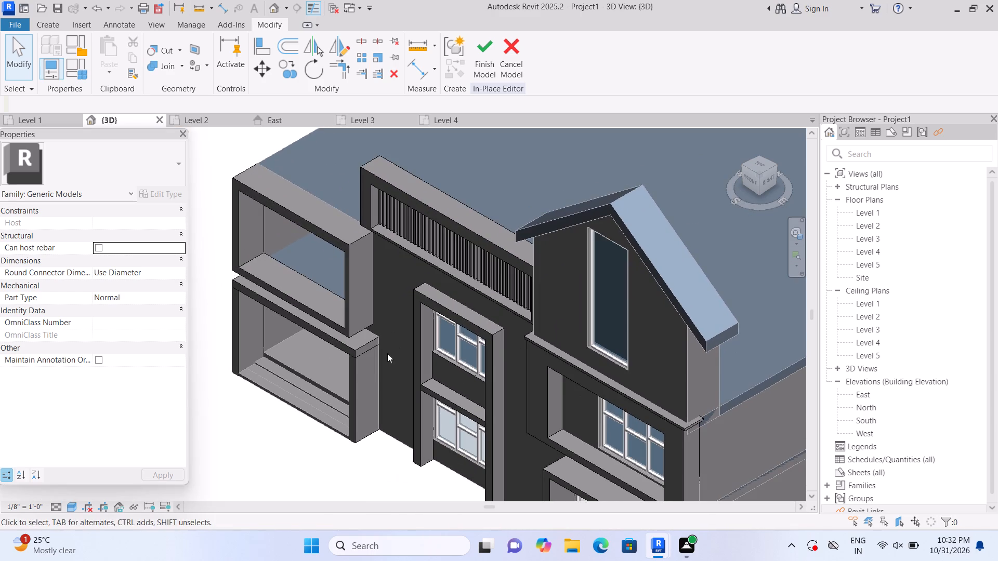
{"action": "scroll", "coordinate": [363, 431], "scroll_direction": "down", "scroll_amount": 2}
{"action": "scroll", "coordinate": [386, 446], "scroll_direction": "up", "scroll_amount": 1}
{"action": "middle_click_drag", "start_coordinate": [387, 446], "coordinate": [390, 370]}
{"action": "scroll", "coordinate": [388, 394], "scroll_direction": "down", "scroll_amount": 2}
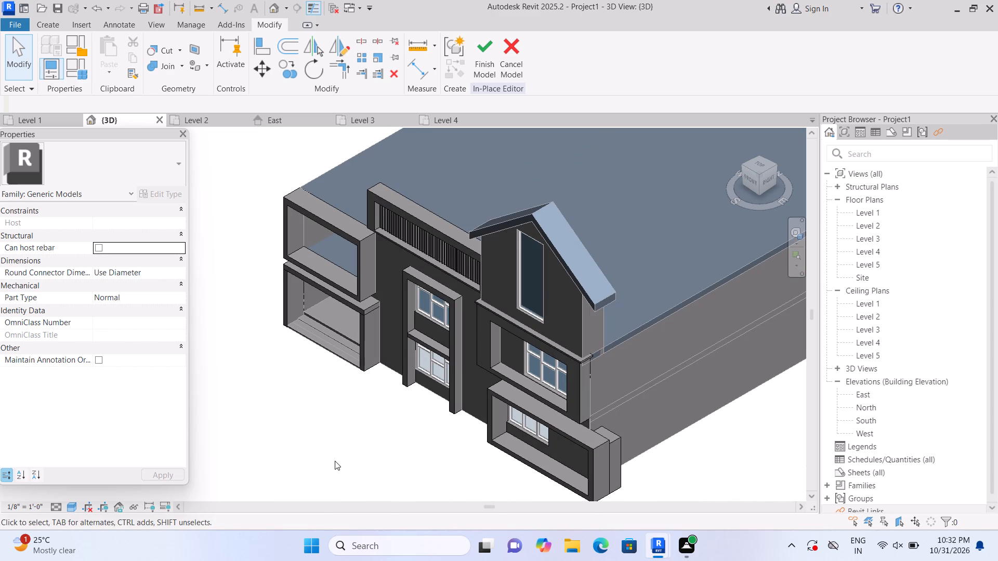
{"action": "middle_click_drag", "start_coordinate": [257, 402], "coordinate": [350, 450], "text": "shift"}
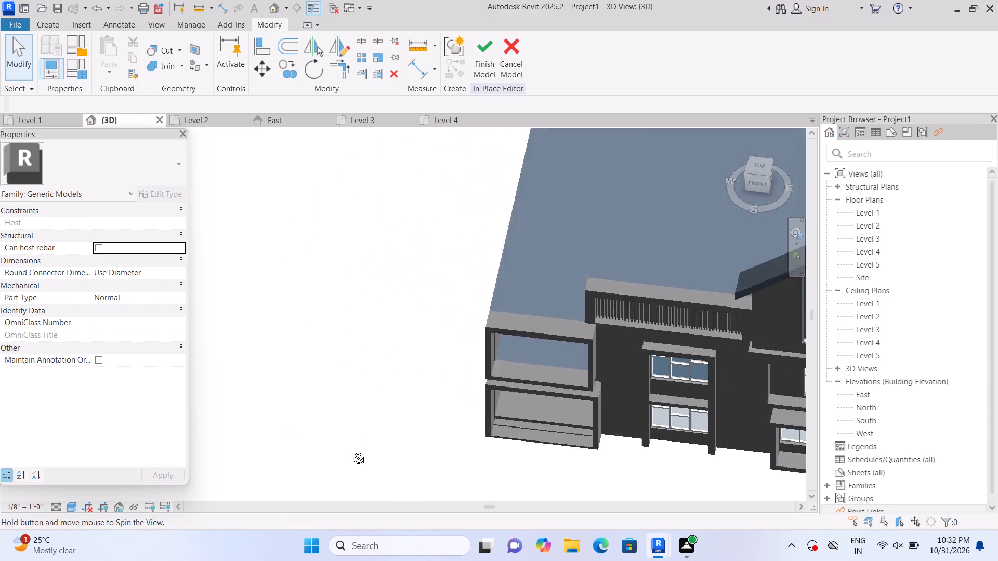
{"action": "middle_click_drag", "start_coordinate": [350, 450], "coordinate": [456, 421], "text": "shift"}
{"action": "middle_click_drag", "start_coordinate": [510, 318], "coordinate": [317, 421]}
{"action": "scroll", "coordinate": [265, 435], "scroll_direction": "up", "scroll_amount": 1}
{"action": "middle_click_drag", "start_coordinate": [545, 350], "coordinate": [347, 397]}
{"action": "scroll", "coordinate": [522, 337], "scroll_direction": "up", "scroll_amount": 1}
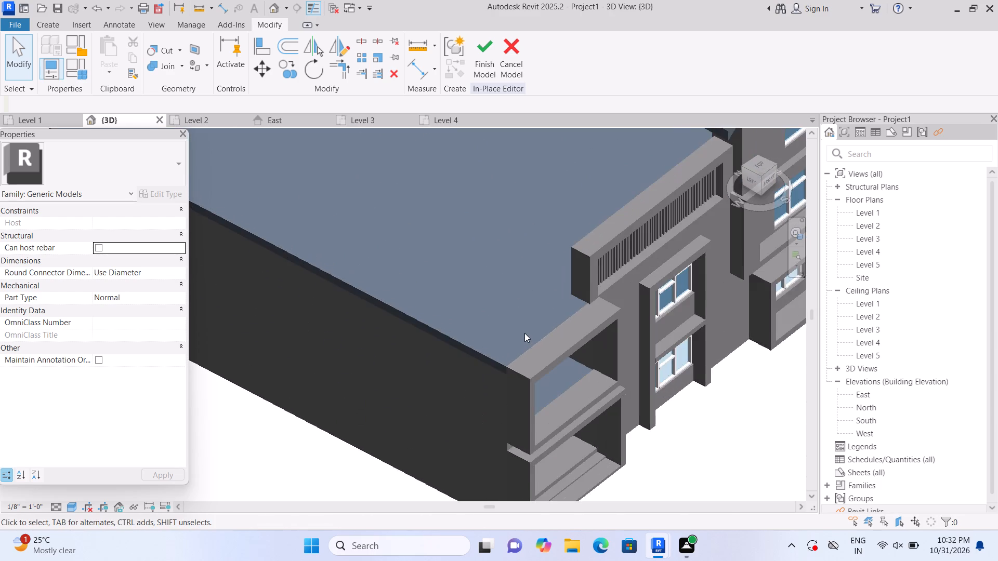
{"action": "scroll", "coordinate": [524, 333], "scroll_direction": "up", "scroll_amount": 2}
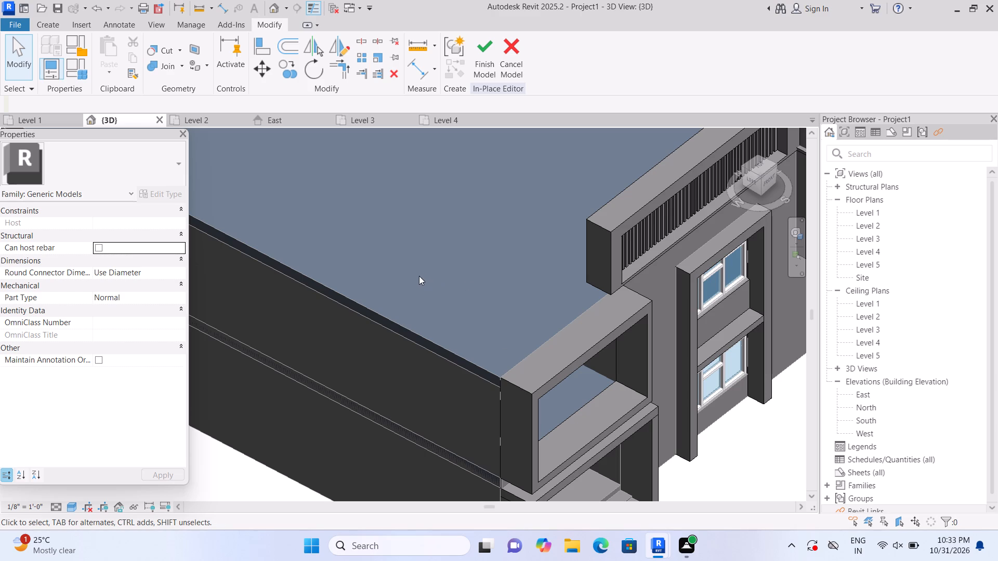
Create a solid extrusion on the main roof's top face from a rectangle about 8' 1 5/8" by 13', between the parapet's end corner and the side wall.
{"action": "middle_click_drag", "start_coordinate": [419, 276], "coordinate": [456, 310], "text": "shift"}
{"action": "middle_click_drag", "start_coordinate": [417, 333], "coordinate": [489, 366], "text": "shift"}
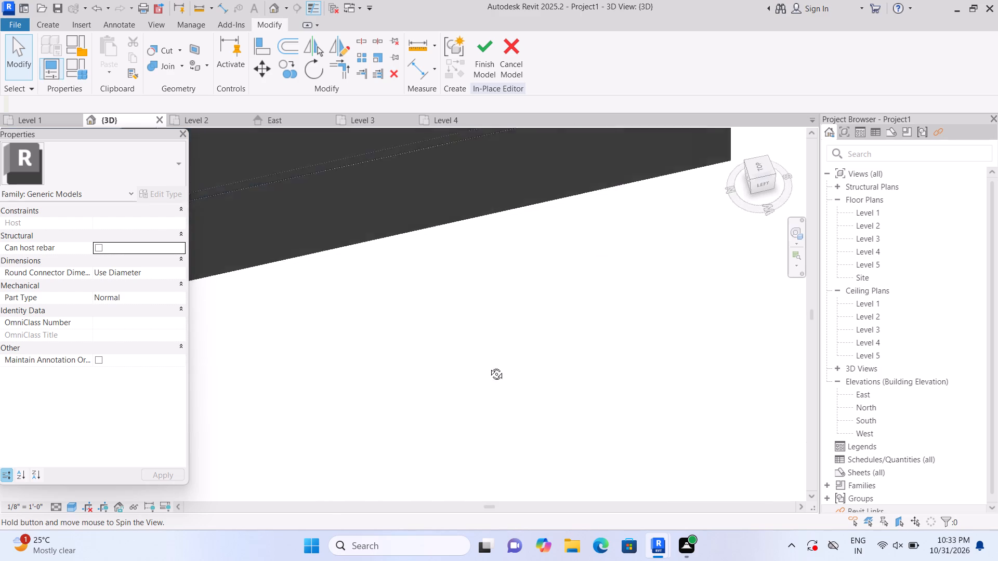
{"action": "middle_click_drag", "start_coordinate": [489, 366], "coordinate": [430, 412], "text": "shift"}
{"action": "middle_click_drag", "start_coordinate": [507, 279], "coordinate": [388, 373]}
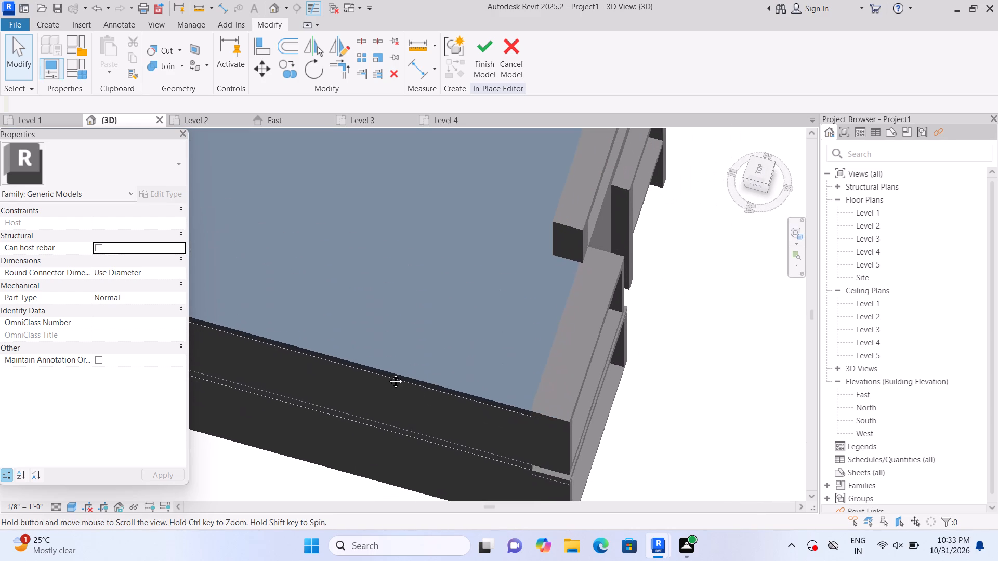
{"action": "middle_click_drag", "start_coordinate": [388, 373], "coordinate": [384, 369]}
{"action": "left_click", "coordinate": [42, 25]}
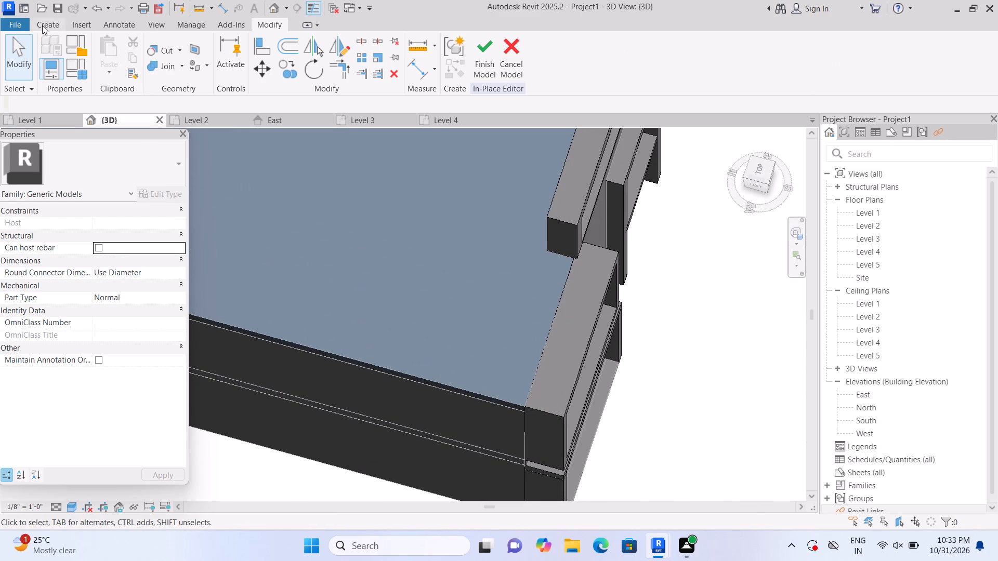
{"action": "left_click", "coordinate": [99, 46]}
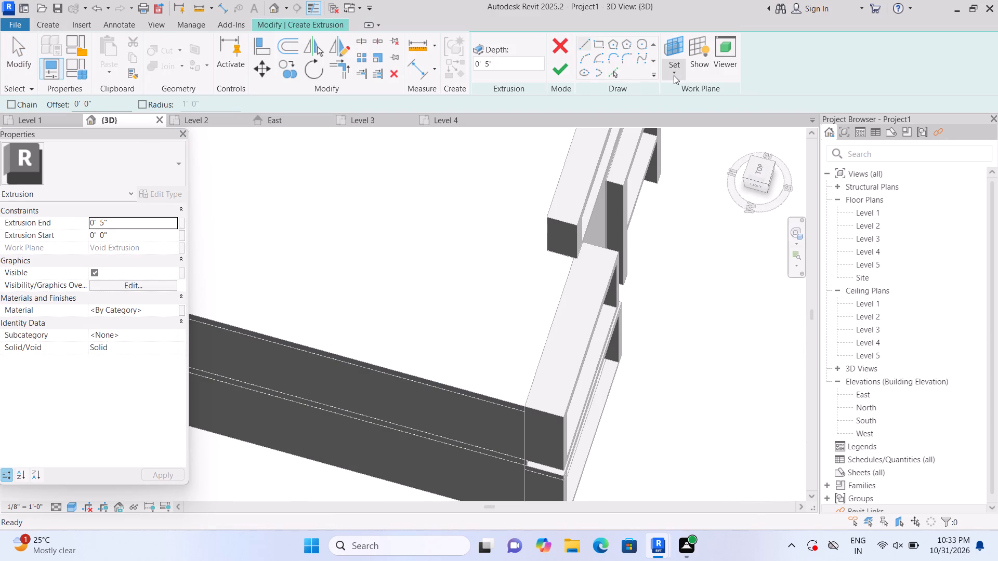
{"action": "left_click", "coordinate": [674, 75]}
{"action": "left_click", "coordinate": [706, 121]}
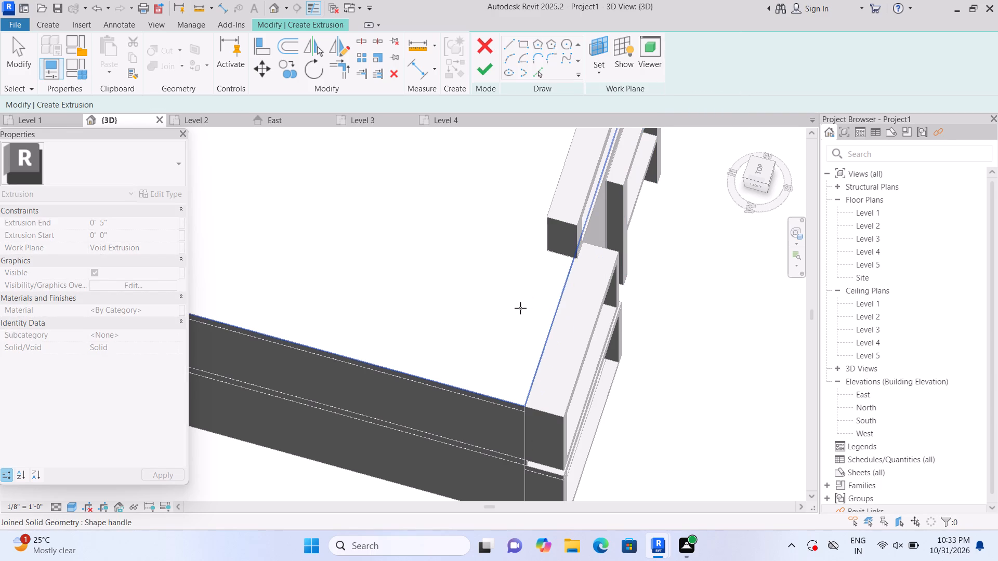
{"action": "left_click", "coordinate": [505, 313]}
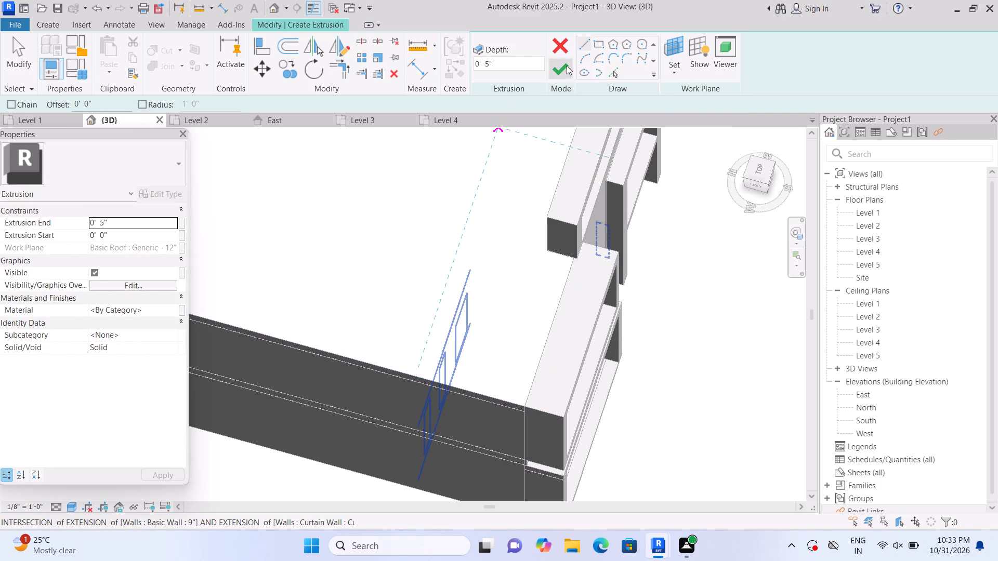
{"action": "left_click", "coordinate": [602, 44]}
{"action": "scroll", "coordinate": [580, 296], "scroll_direction": "up", "scroll_amount": 1}
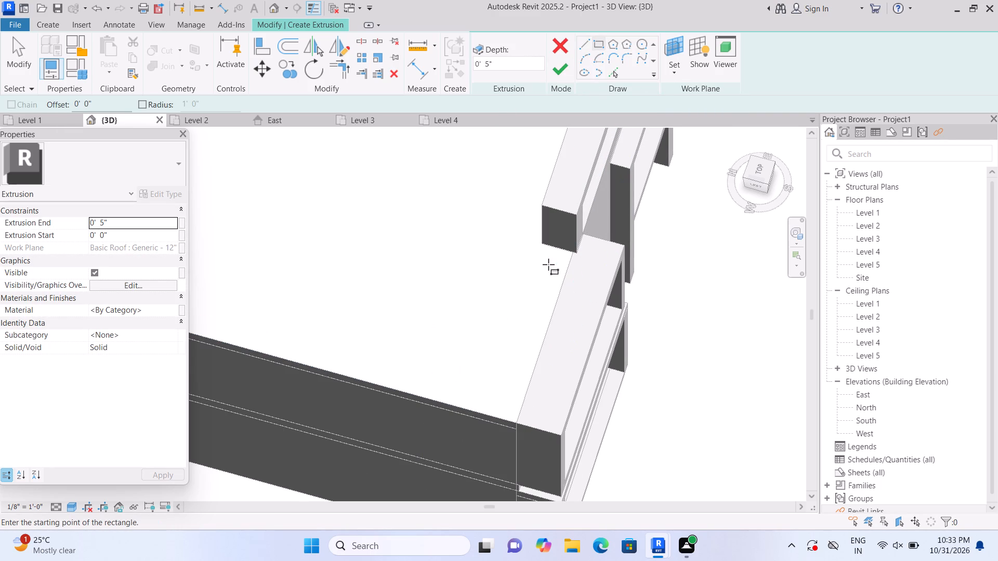
{"action": "scroll", "coordinate": [559, 266], "scroll_direction": "up", "scroll_amount": 1}
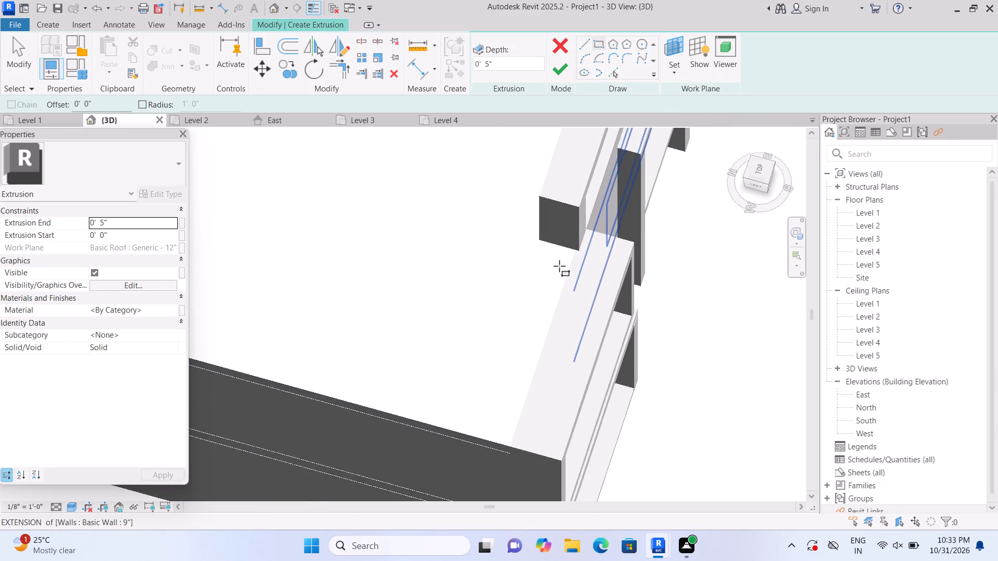
{"action": "scroll", "coordinate": [559, 266], "scroll_direction": "up", "scroll_amount": 1}
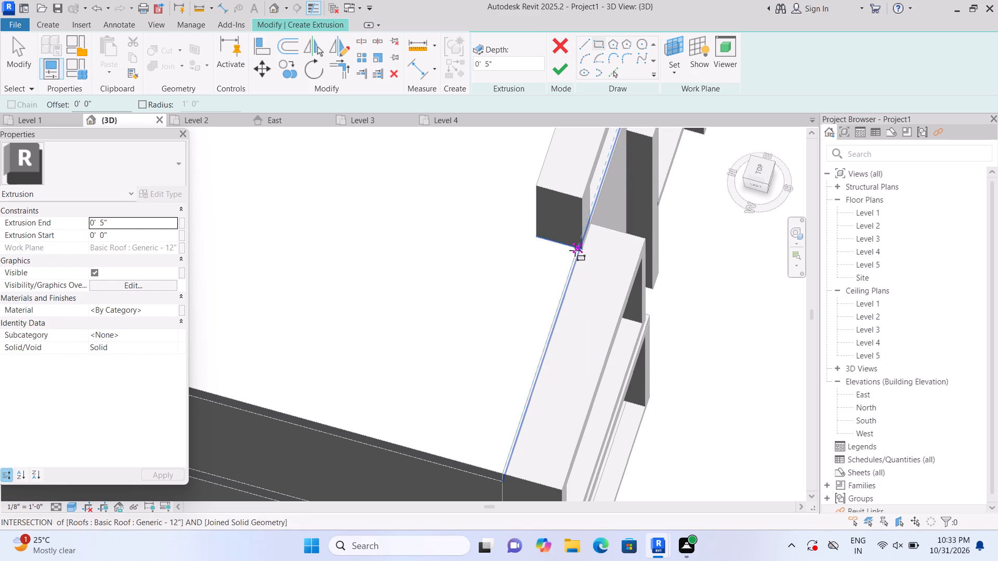
{"action": "left_click", "coordinate": [536, 233]}
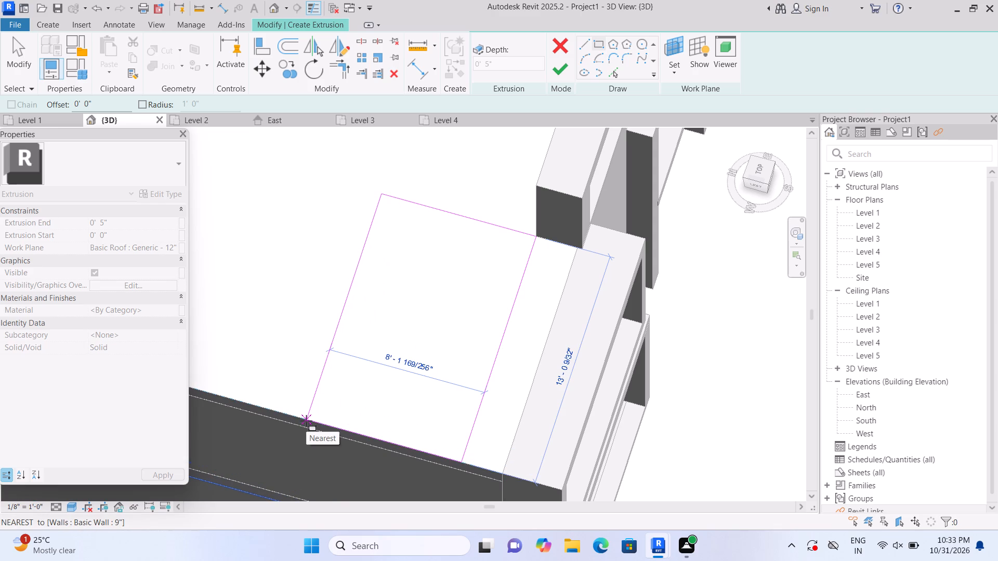
{"action": "scroll", "coordinate": [306, 421], "scroll_direction": "up", "scroll_amount": 4}
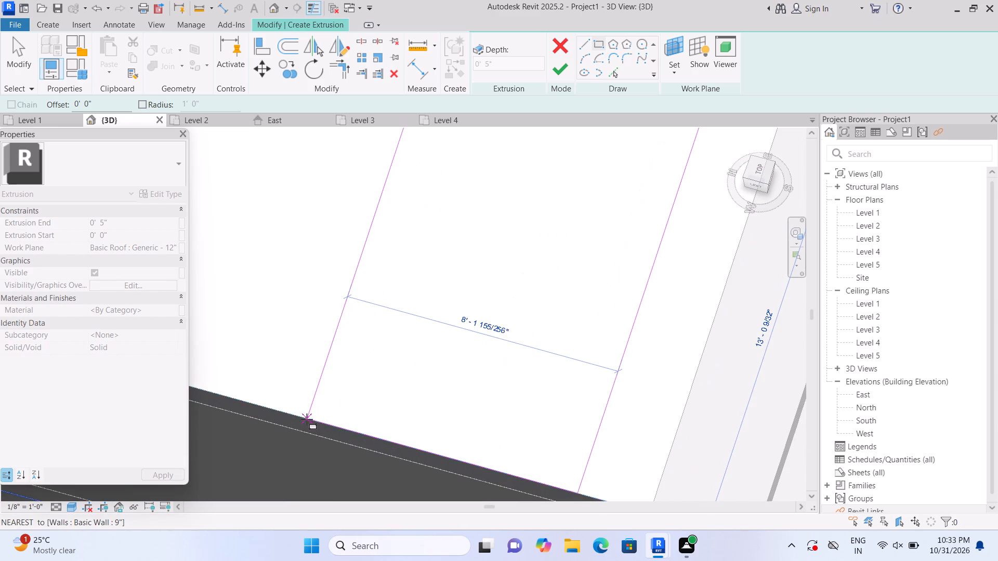
{"action": "left_click", "coordinate": [308, 418]}
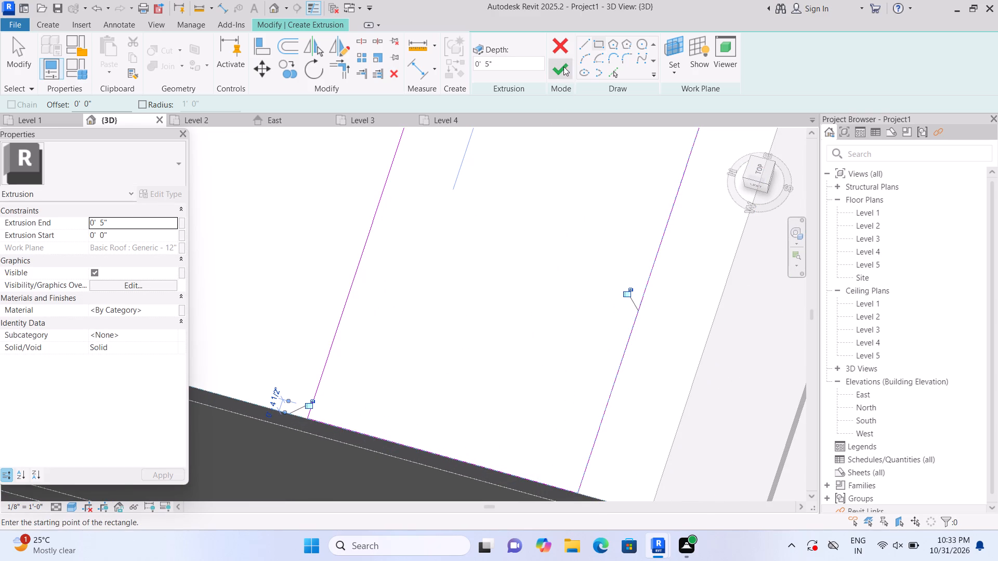
{"action": "left_click", "coordinate": [563, 66]}
Set the rooftop block's extrusion end to 2'.
{"action": "scroll", "coordinate": [536, 230], "scroll_direction": "down", "scroll_amount": 7}
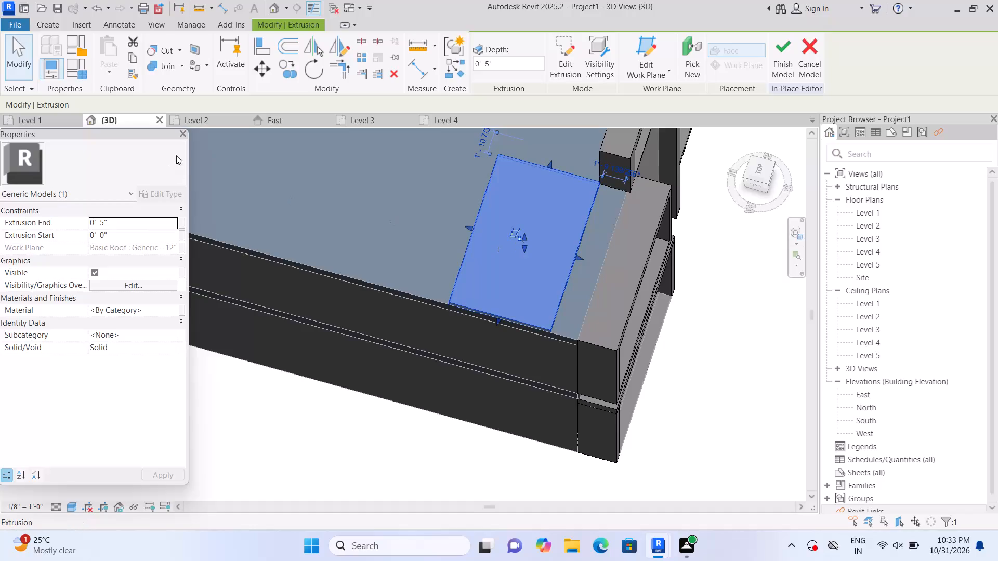
{"action": "left_click", "coordinate": [161, 221]}
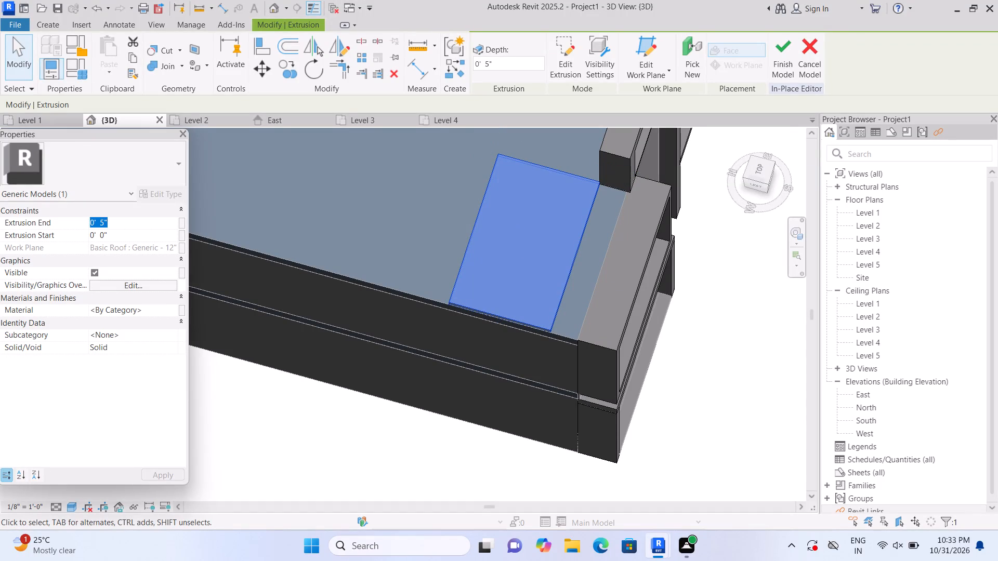
{"action": "key", "text": "BackSpace"}
{"action": "type", "text": "2'"}
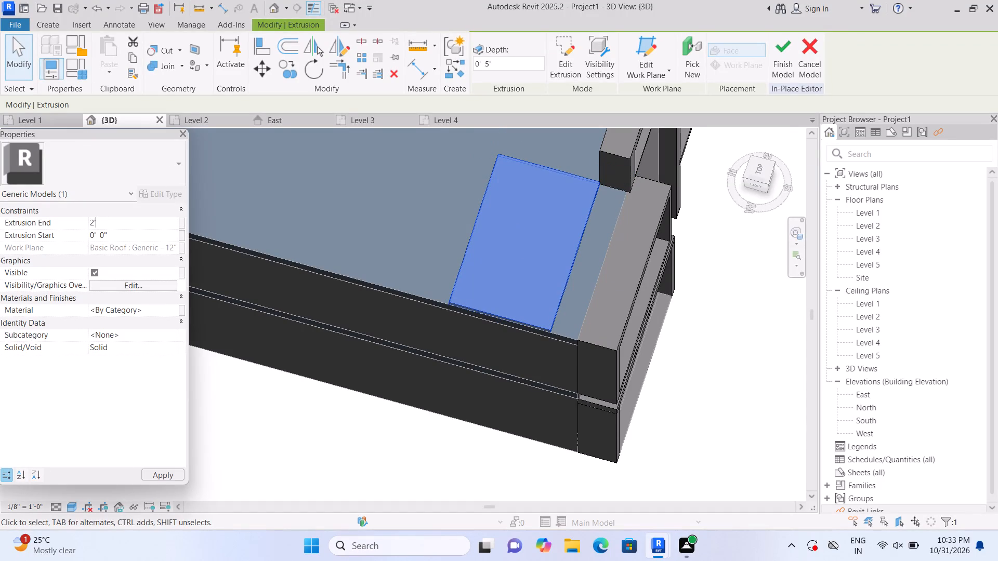
{"action": "key", "text": "Return"}
{"action": "left_click", "coordinate": [346, 394]}
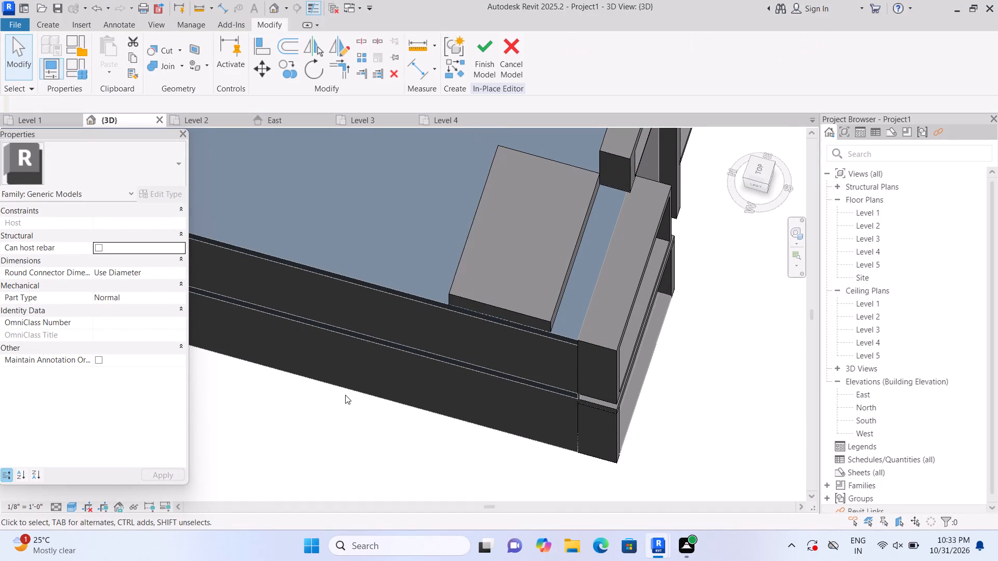
Stretch the rooftop block upward by its vertical grip so its extrusion start is about 7' 7 5/8".
{"action": "left_click", "coordinate": [455, 302]}
{"action": "scroll", "coordinate": [508, 249], "scroll_direction": "down", "scroll_amount": 2}
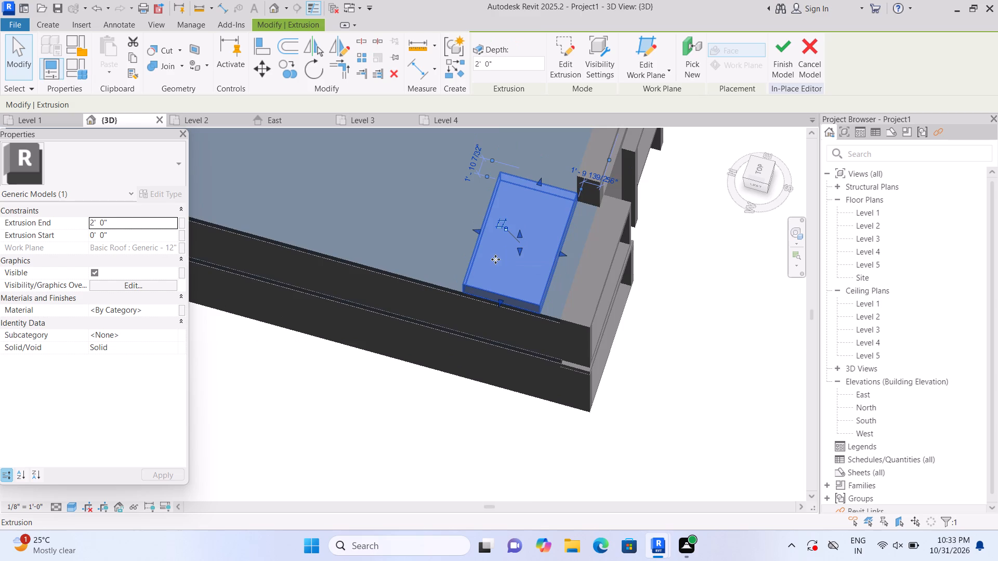
{"action": "middle_click_drag", "start_coordinate": [488, 261], "coordinate": [424, 366]}
{"action": "scroll", "coordinate": [467, 383], "scroll_direction": "up", "scroll_amount": 3}
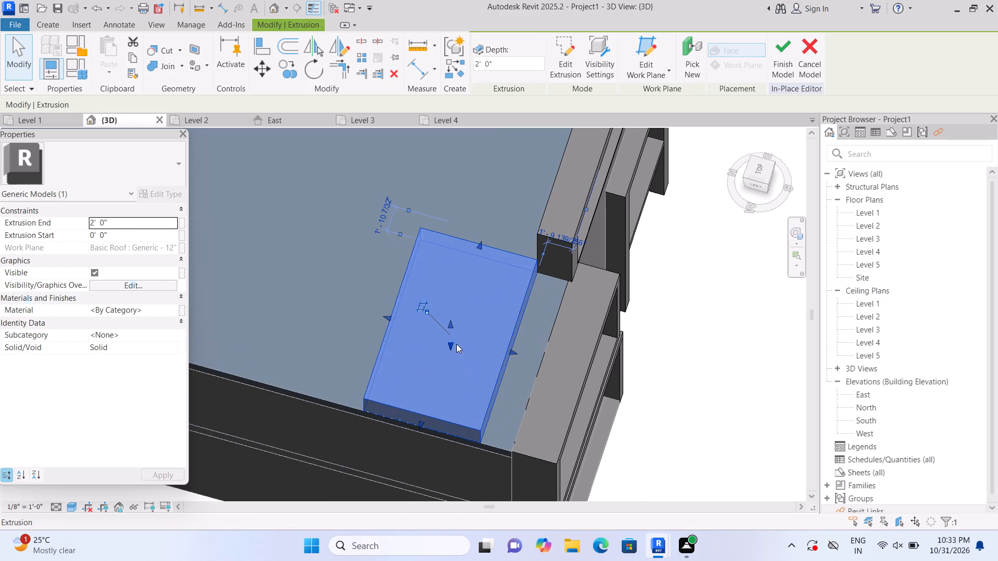
{"action": "left_click_drag", "start_coordinate": [451, 340], "coordinate": [451, 325]}
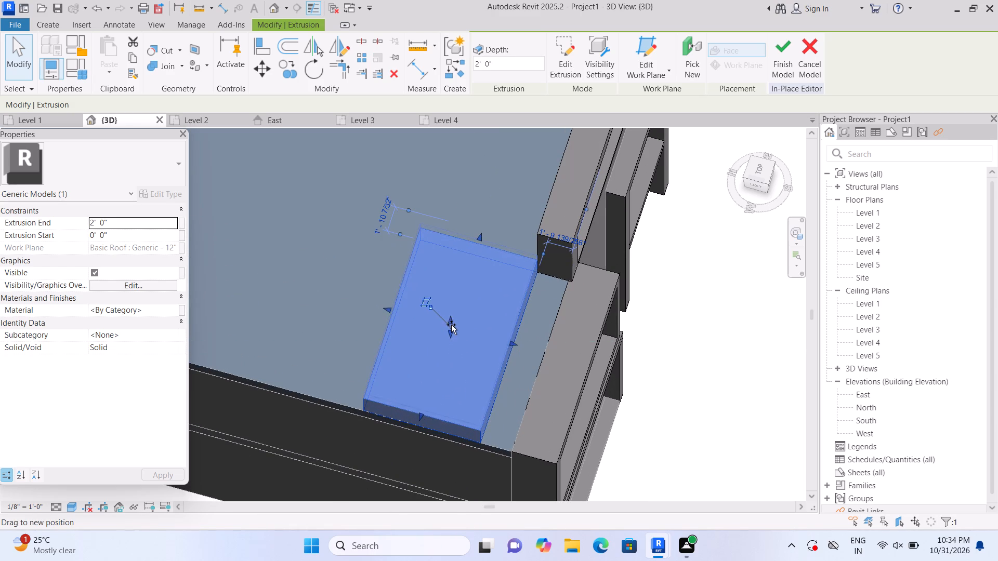
{"action": "left_click_drag", "start_coordinate": [451, 325], "coordinate": [457, 295]}
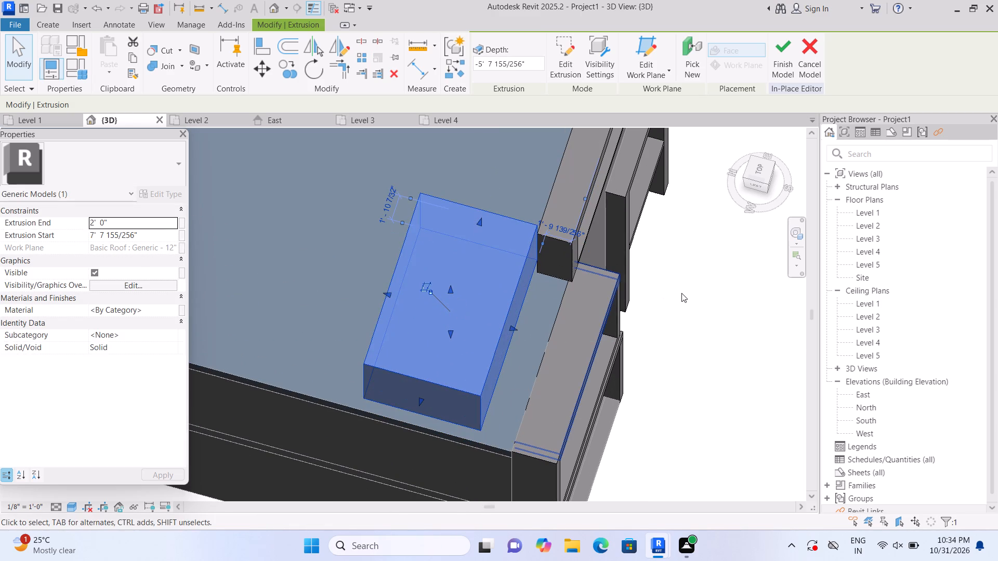
{"action": "left_click", "coordinate": [682, 293]}
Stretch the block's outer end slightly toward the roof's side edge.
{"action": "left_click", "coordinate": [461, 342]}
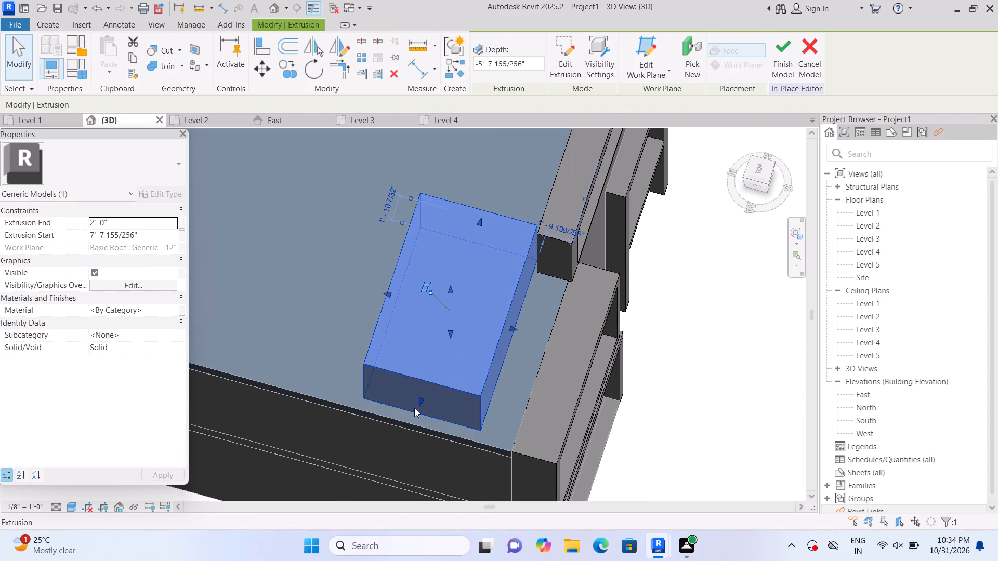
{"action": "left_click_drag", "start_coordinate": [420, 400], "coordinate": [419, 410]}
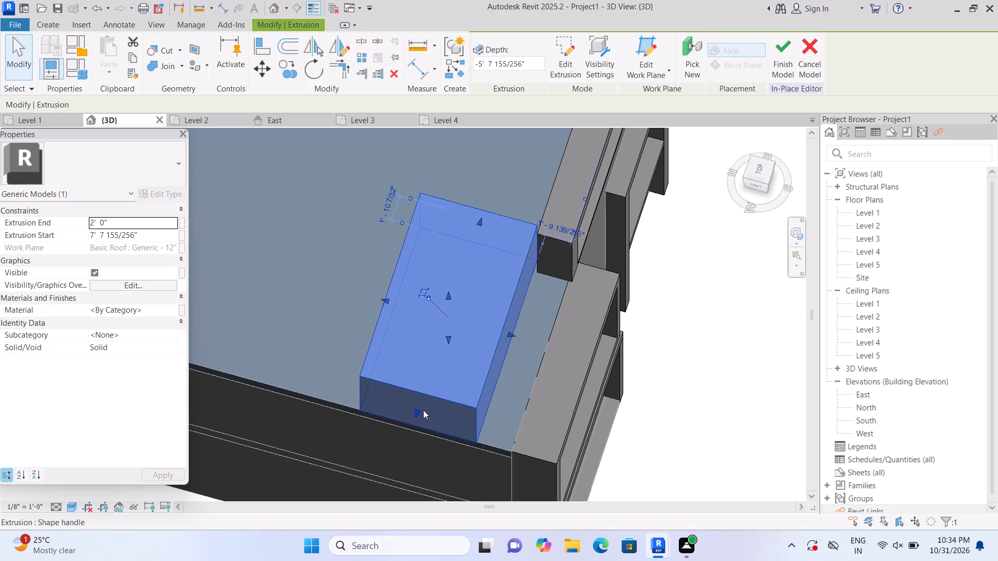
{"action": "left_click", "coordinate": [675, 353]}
Pull the block's outer end back from the roof's side edge to shorten it along the facade.
{"action": "scroll", "coordinate": [679, 350], "scroll_direction": "down", "scroll_amount": 2}
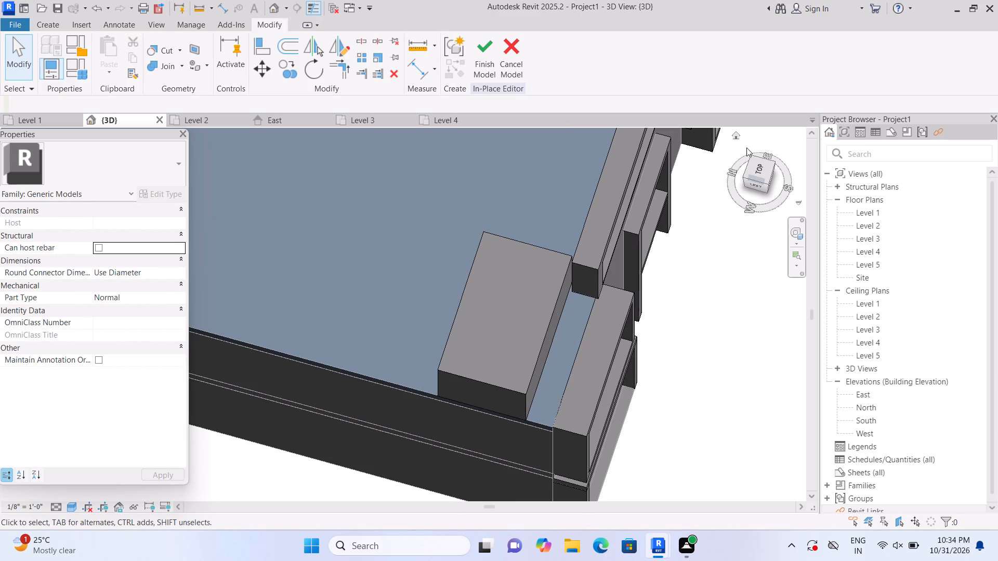
{"action": "left_click", "coordinate": [734, 139]}
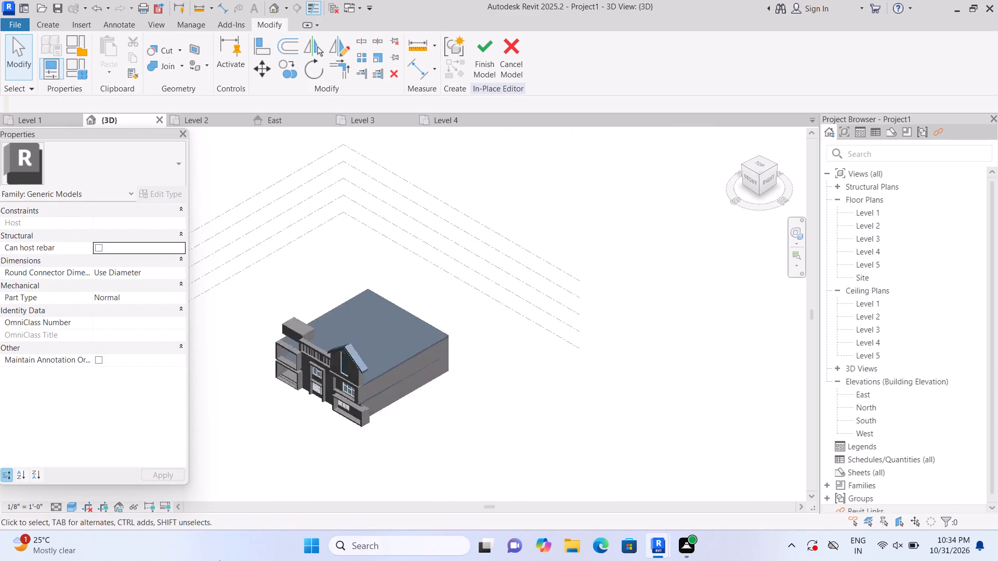
{"action": "scroll", "coordinate": [219, 560], "scroll_direction": "up", "scroll_amount": 1}
{"action": "scroll", "coordinate": [242, 484], "scroll_direction": "up", "scroll_amount": 2}
{"action": "scroll", "coordinate": [321, 346], "scroll_direction": "up", "scroll_amount": 3}
{"action": "scroll", "coordinate": [346, 260], "scroll_direction": "up", "scroll_amount": 4}
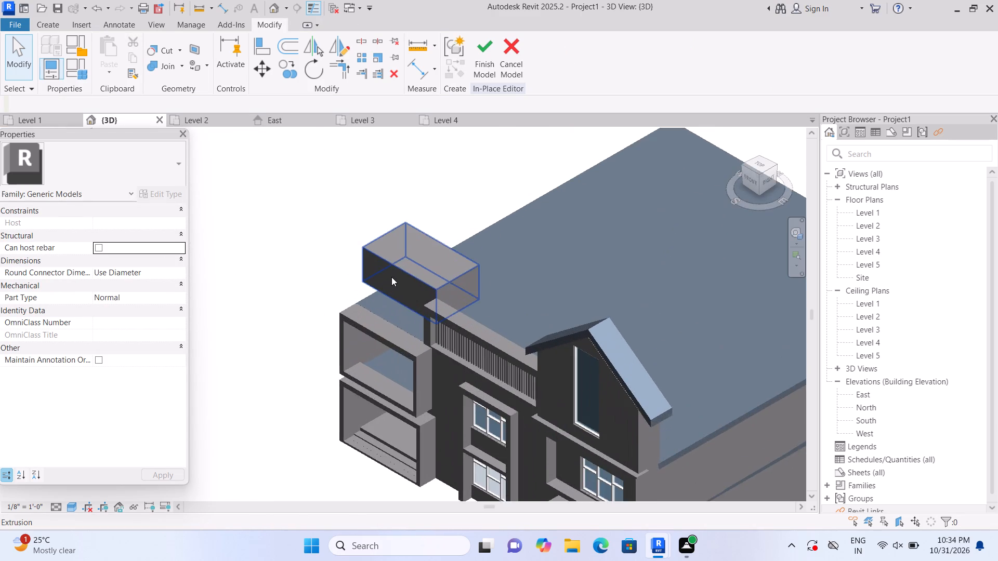
{"action": "scroll", "coordinate": [391, 277], "scroll_direction": "up", "scroll_amount": 5}
{"action": "left_click", "coordinate": [391, 277]}
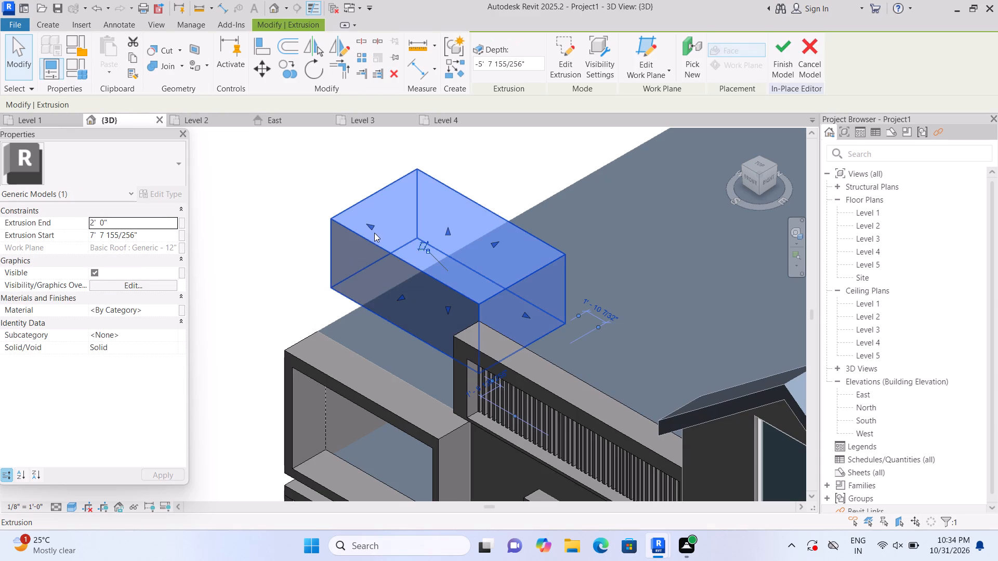
{"action": "left_click_drag", "start_coordinate": [371, 223], "coordinate": [402, 241]}
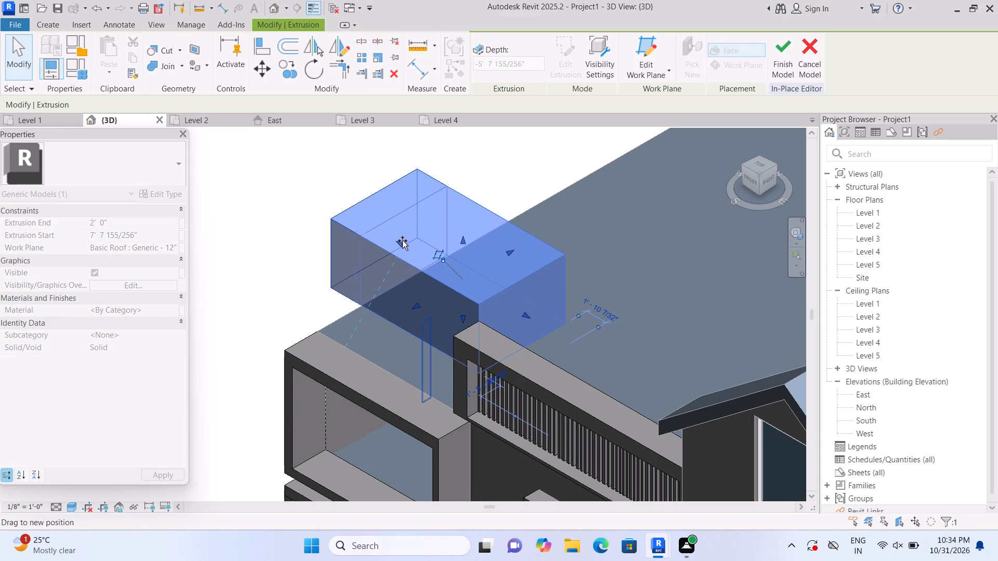
{"action": "left_click_drag", "start_coordinate": [402, 241], "coordinate": [403, 241]}
{"action": "left_click", "coordinate": [309, 252]}
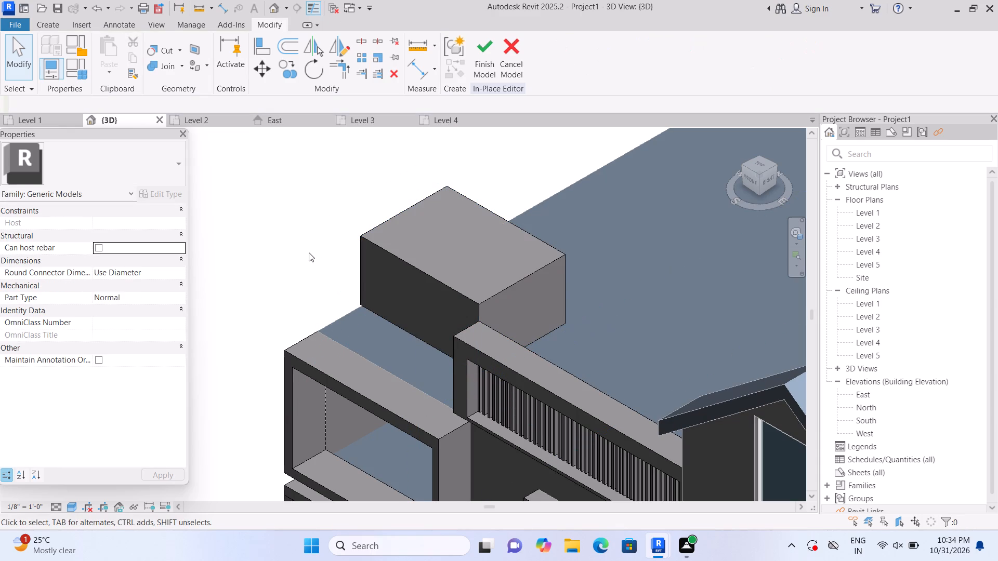
Examine the rooftop block together with the grooved parapet, balcony frames and gable from the front corner.
{"action": "middle_click_drag", "start_coordinate": [275, 231], "coordinate": [174, 205]}
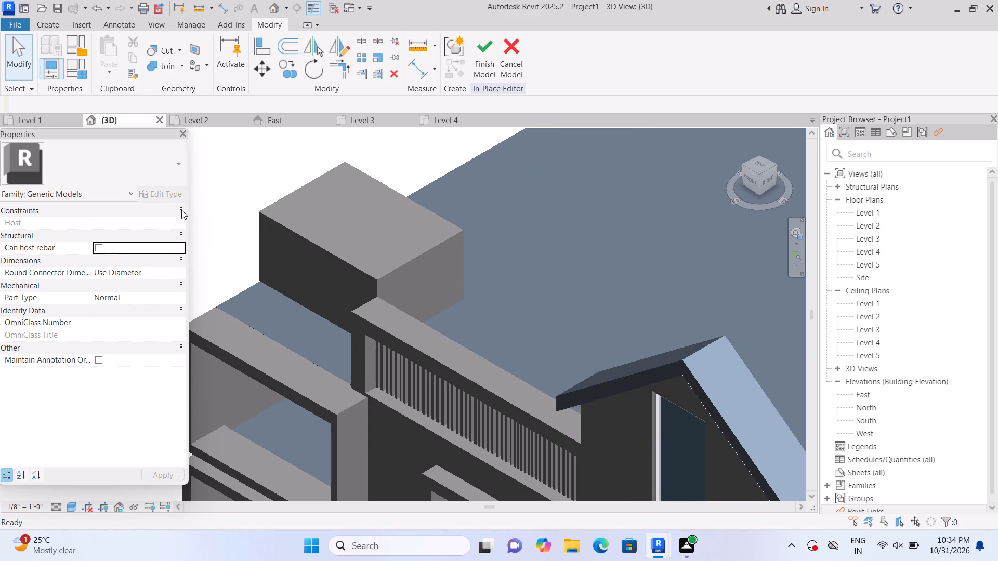
{"action": "scroll", "coordinate": [190, 222], "scroll_direction": "up", "scroll_amount": 1}
{"action": "middle_click_drag", "start_coordinate": [194, 227], "coordinate": [258, 213]}
{"action": "scroll", "coordinate": [262, 213], "scroll_direction": "down", "scroll_amount": 3}
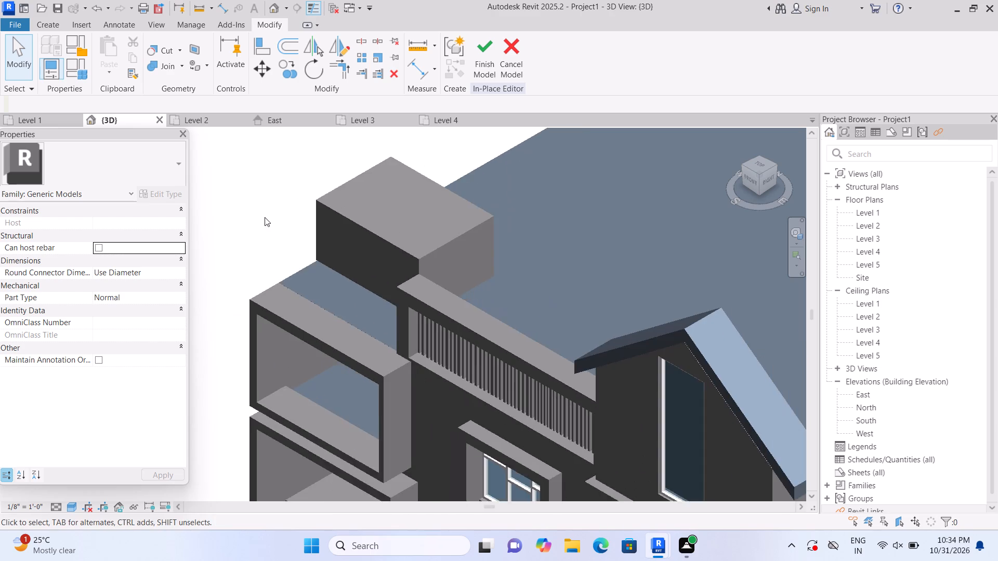
{"action": "scroll", "coordinate": [266, 218], "scroll_direction": "down", "scroll_amount": 2}
{"action": "middle_click_drag", "start_coordinate": [276, 268], "coordinate": [428, 251]}
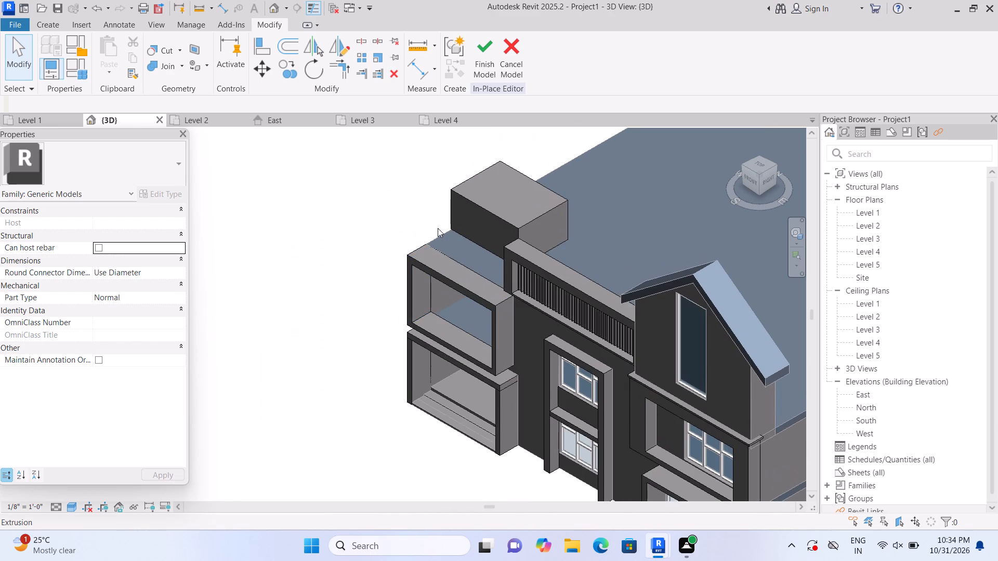
{"action": "middle_click_drag", "start_coordinate": [438, 228], "coordinate": [356, 311]}
{"action": "scroll", "coordinate": [397, 343], "scroll_direction": "up", "scroll_amount": 2}
{"action": "middle_click_drag", "start_coordinate": [391, 328], "coordinate": [358, 265]}
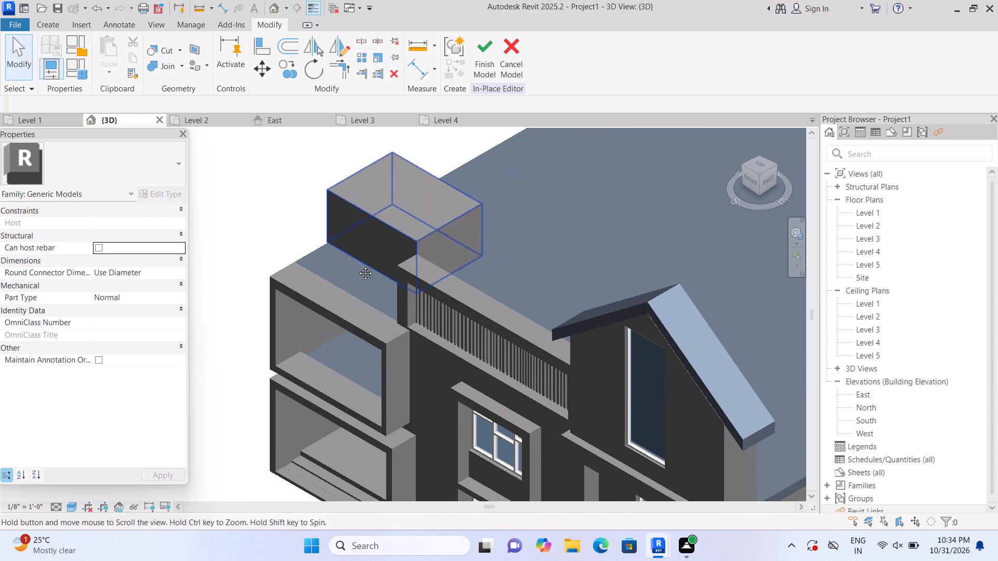
{"action": "middle_click_drag", "start_coordinate": [358, 265], "coordinate": [357, 265]}
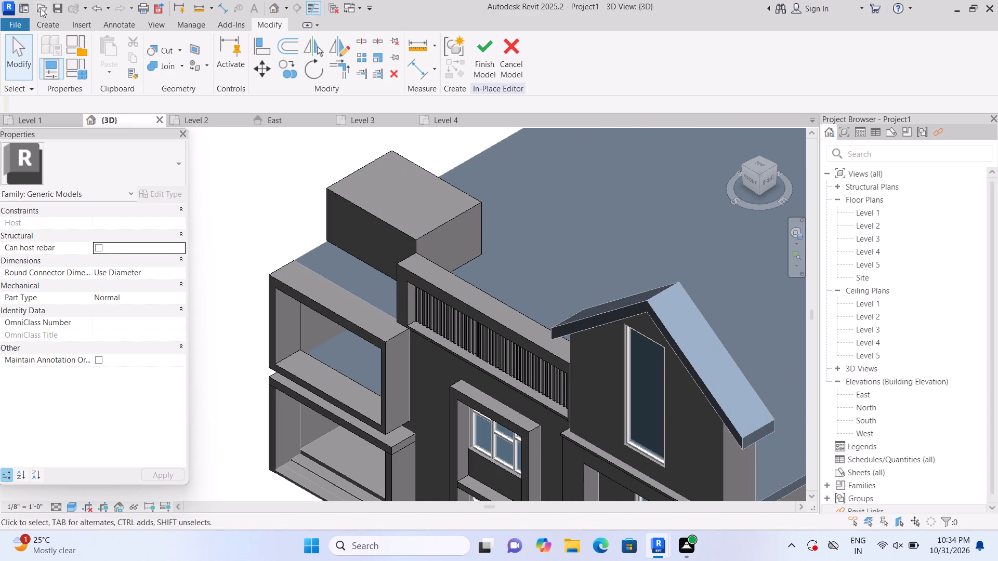
{"action": "middle_click_drag", "start_coordinate": [347, 352], "coordinate": [347, 259]}
{"action": "scroll", "coordinate": [353, 365], "scroll_direction": "down", "scroll_amount": 1}
{"action": "middle_click_drag", "start_coordinate": [353, 357], "coordinate": [412, 402]}
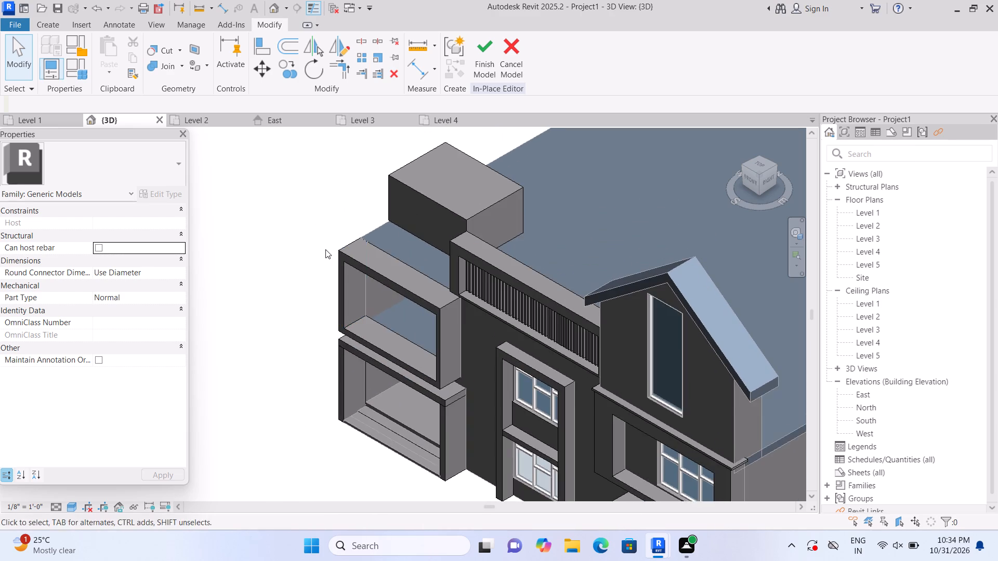
{"action": "middle_click_drag", "start_coordinate": [325, 249], "coordinate": [325, 303]}
{"action": "scroll", "coordinate": [449, 384], "scroll_direction": "up", "scroll_amount": 3}
{"action": "scroll", "coordinate": [409, 336], "scroll_direction": "up", "scroll_amount": 1}
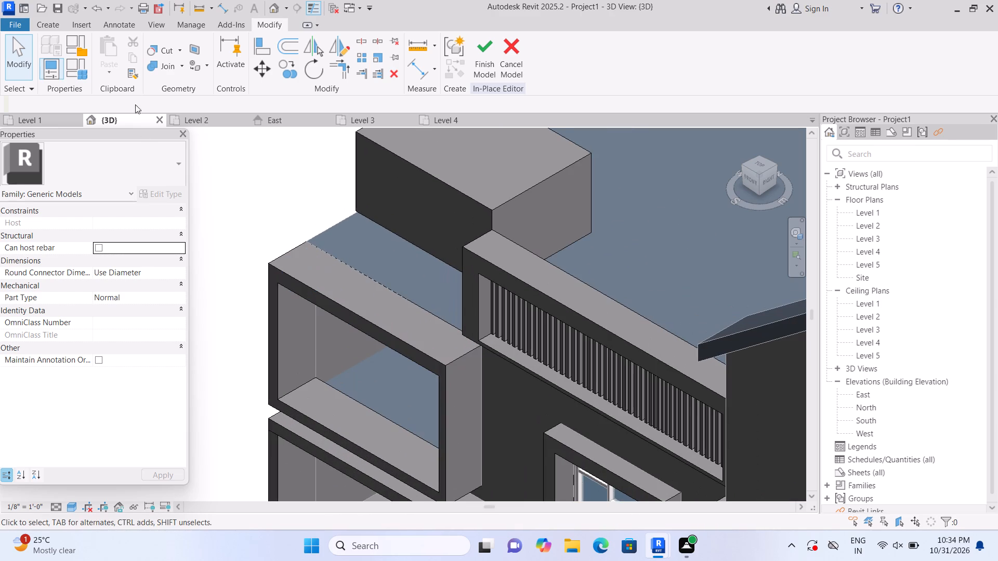
Start a solid extrusion on the main roof's surface and sketch a post profile about 5" square near the front outer corner.
{"action": "double_click", "coordinate": [51, 24]}
{"action": "left_click", "coordinate": [109, 55]}
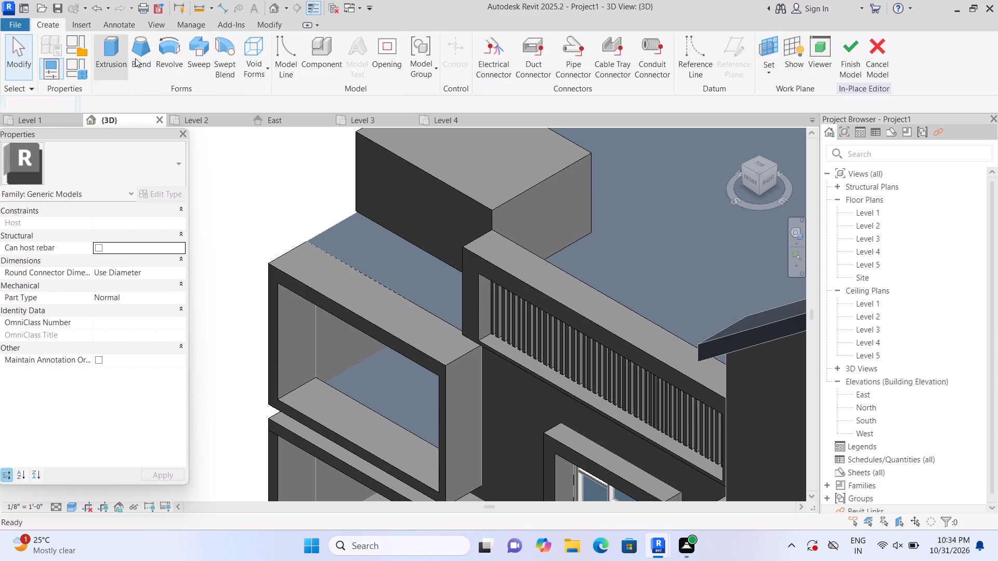
{"action": "left_click", "coordinate": [668, 77]}
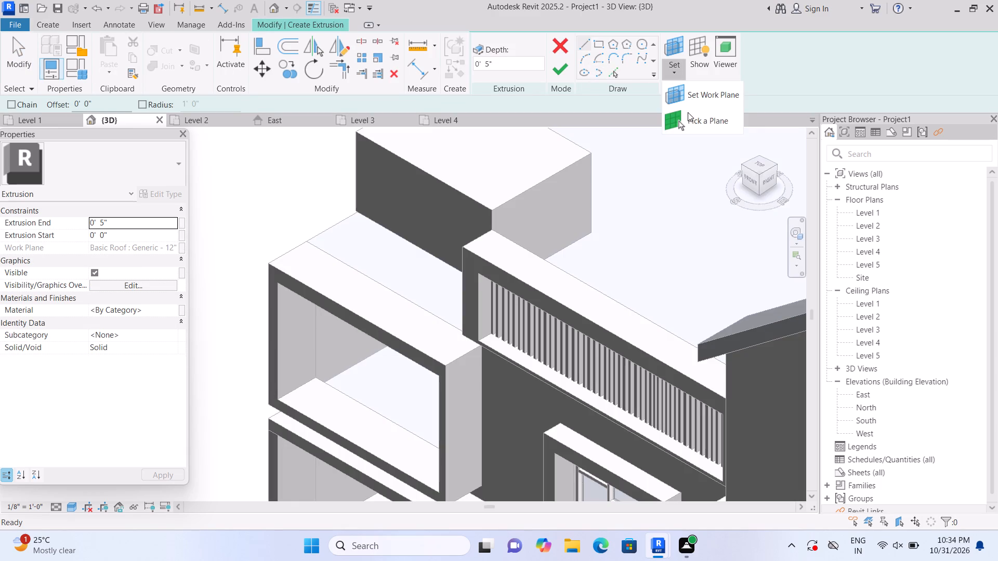
{"action": "left_click", "coordinate": [689, 113]}
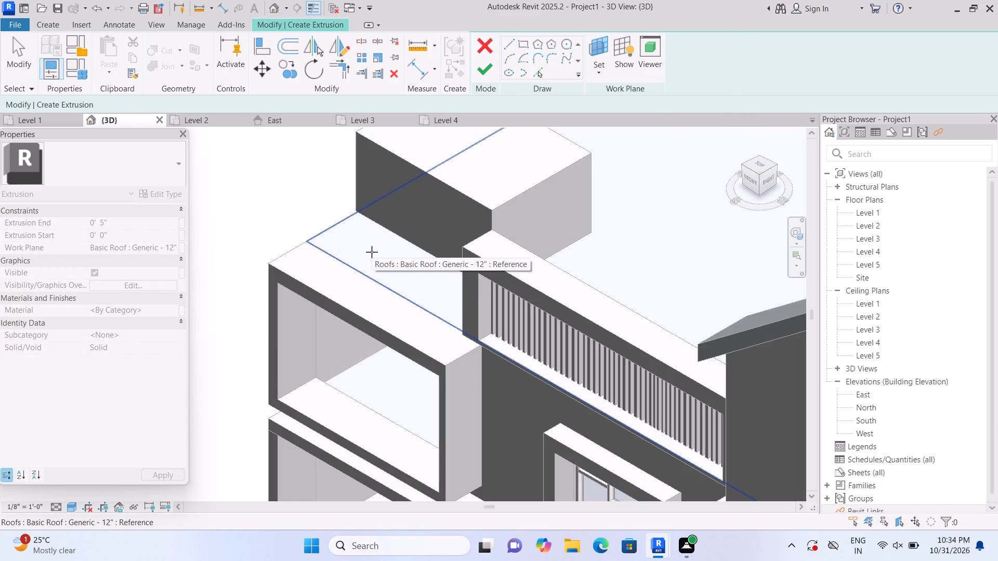
{"action": "left_click", "coordinate": [372, 253]}
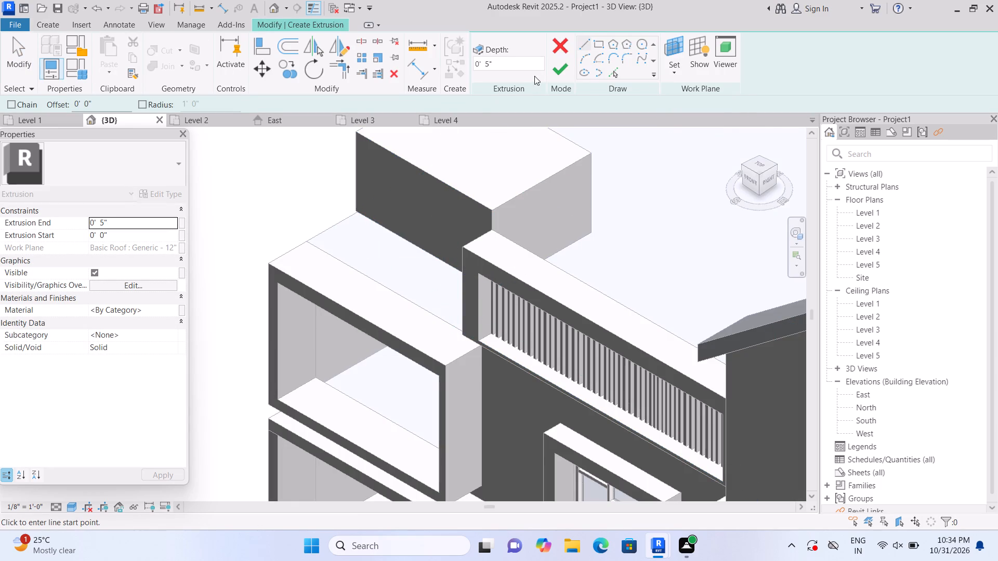
{"action": "left_click", "coordinate": [593, 45]}
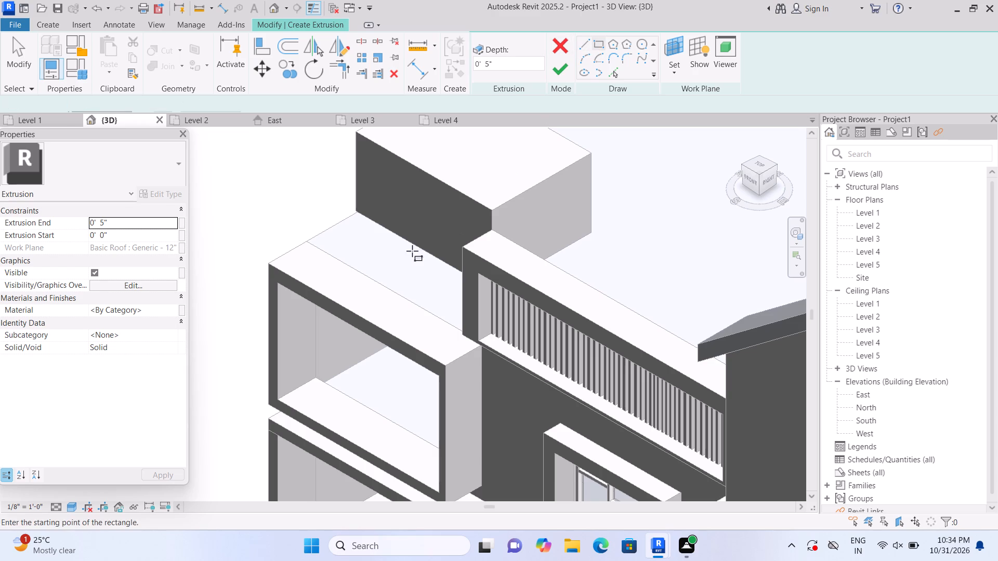
{"action": "scroll", "coordinate": [346, 260], "scroll_direction": "up", "scroll_amount": 3}
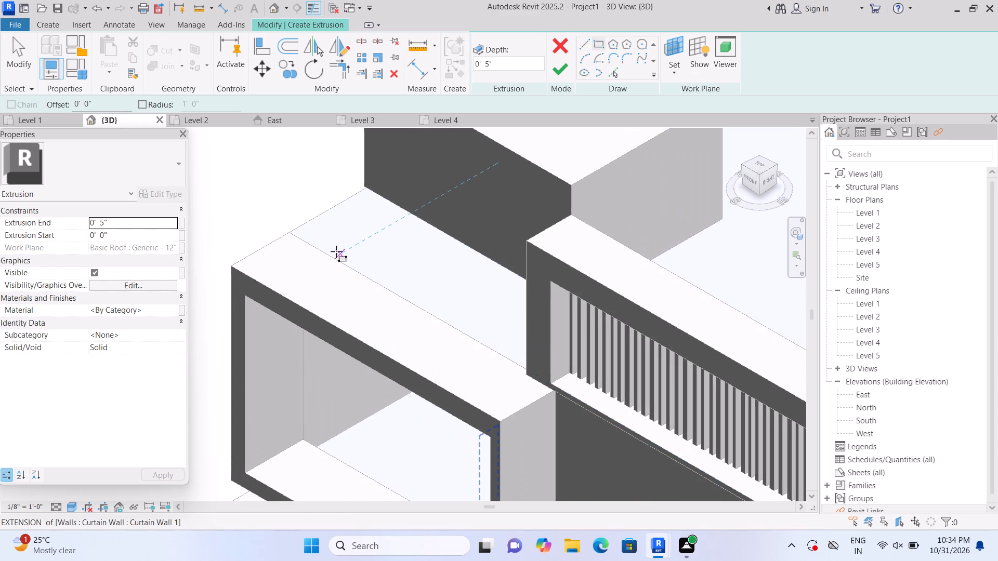
{"action": "scroll", "coordinate": [325, 245], "scroll_direction": "up", "scroll_amount": 4}
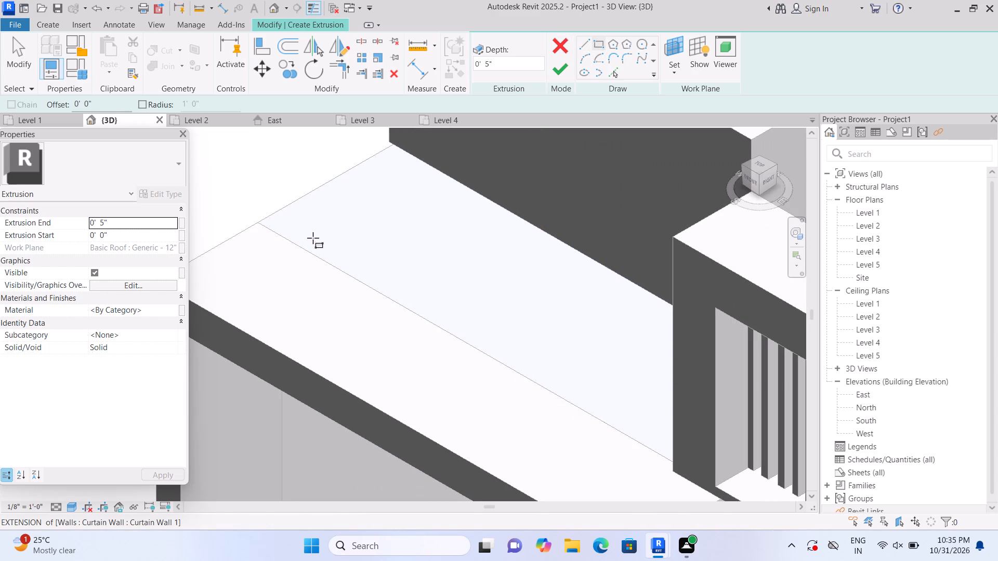
{"action": "left_click", "coordinate": [313, 238]}
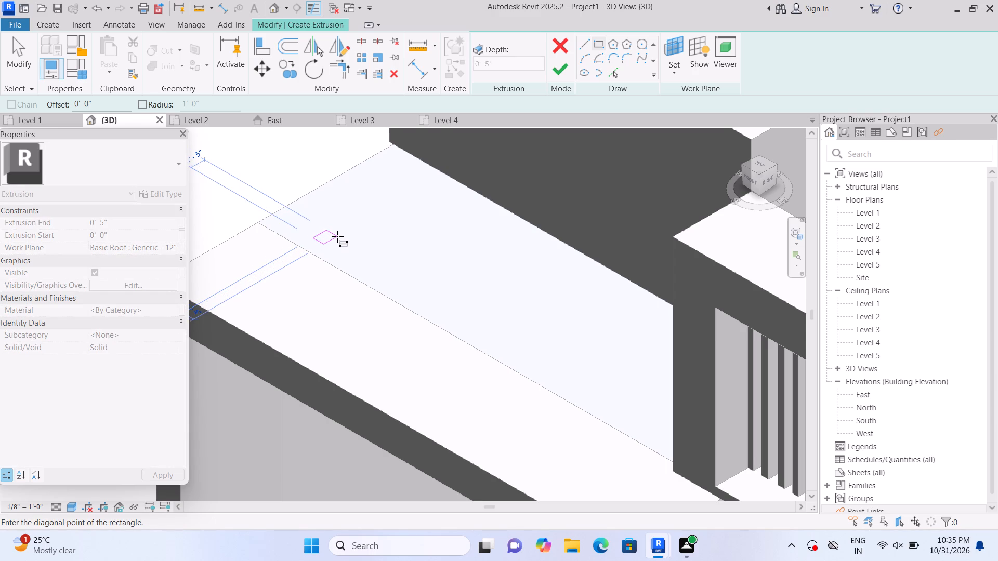
{"action": "left_click", "coordinate": [338, 237]}
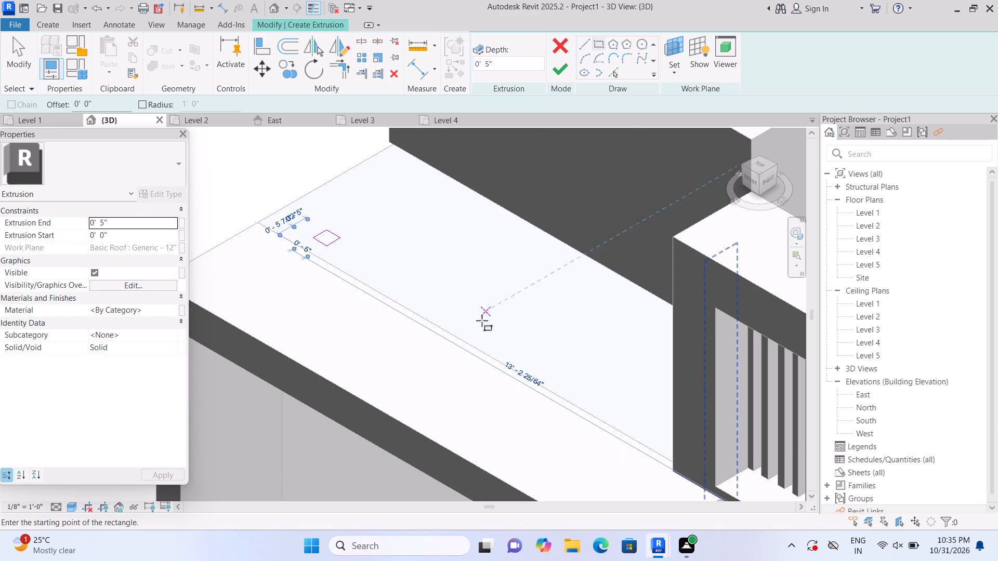
Sketch a second small post rectangle, about 7" on one side, farther along the roof's front edge near the parapet, and complete the extrusion.
{"action": "double_click", "coordinate": [581, 392]}
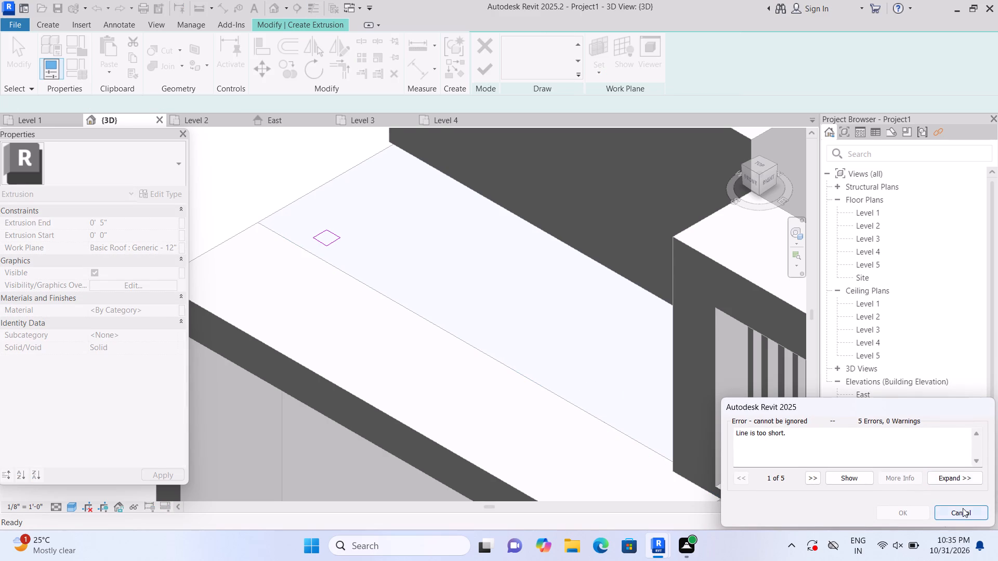
{"action": "left_click", "coordinate": [963, 508]}
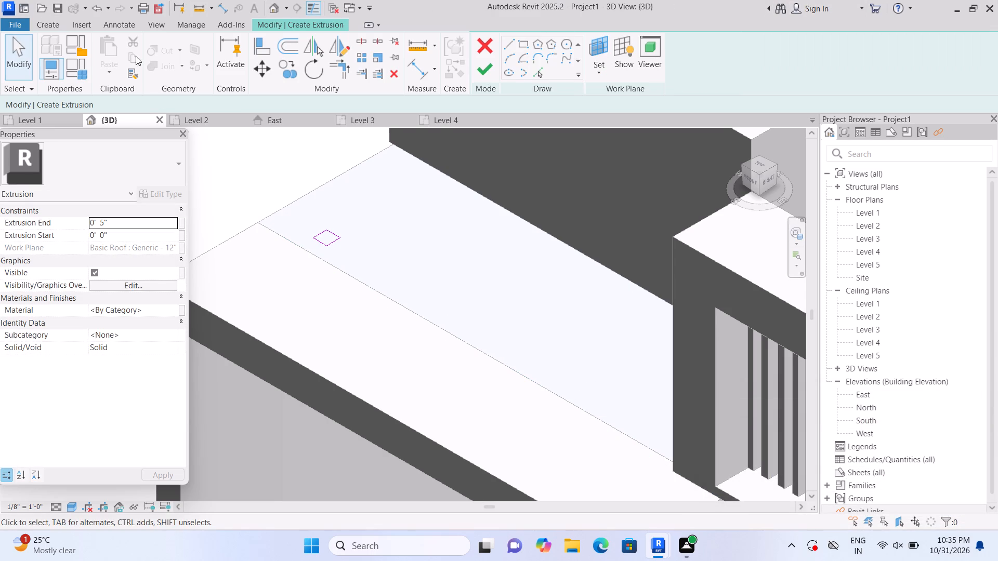
{"action": "left_click", "coordinate": [527, 44]}
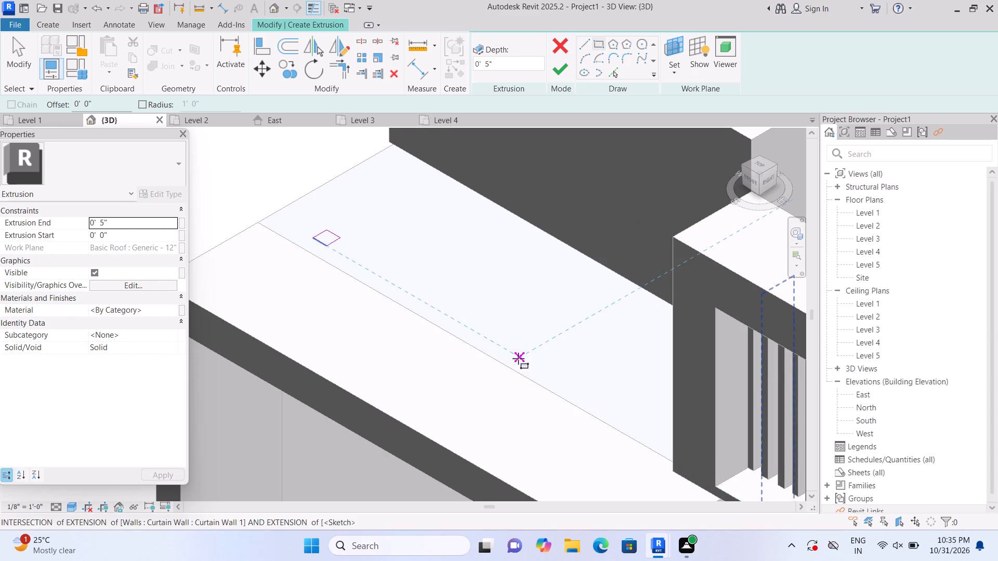
{"action": "left_click", "coordinate": [593, 396]}
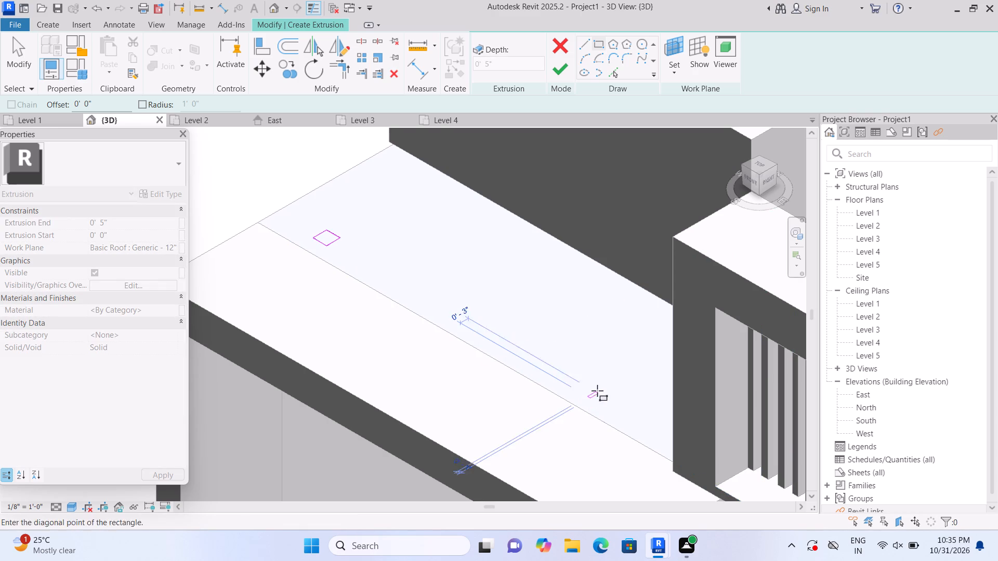
{"action": "left_click", "coordinate": [624, 395]}
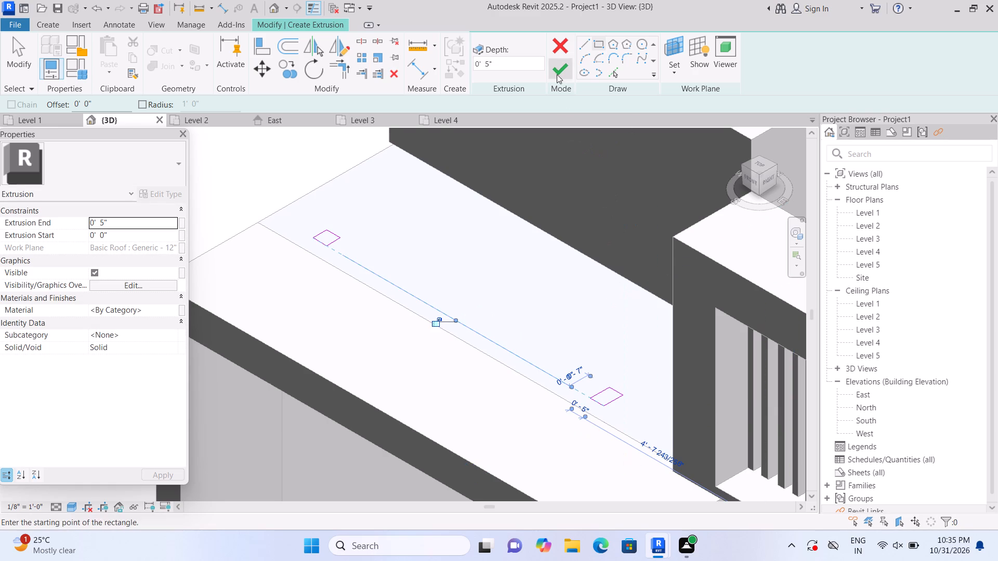
{"action": "left_click", "coordinate": [557, 73]}
Stretch the two roof posts upward to an extrusion end of about 6' 9 9/16".
{"action": "scroll", "coordinate": [567, 229], "scroll_direction": "down", "scroll_amount": 8}
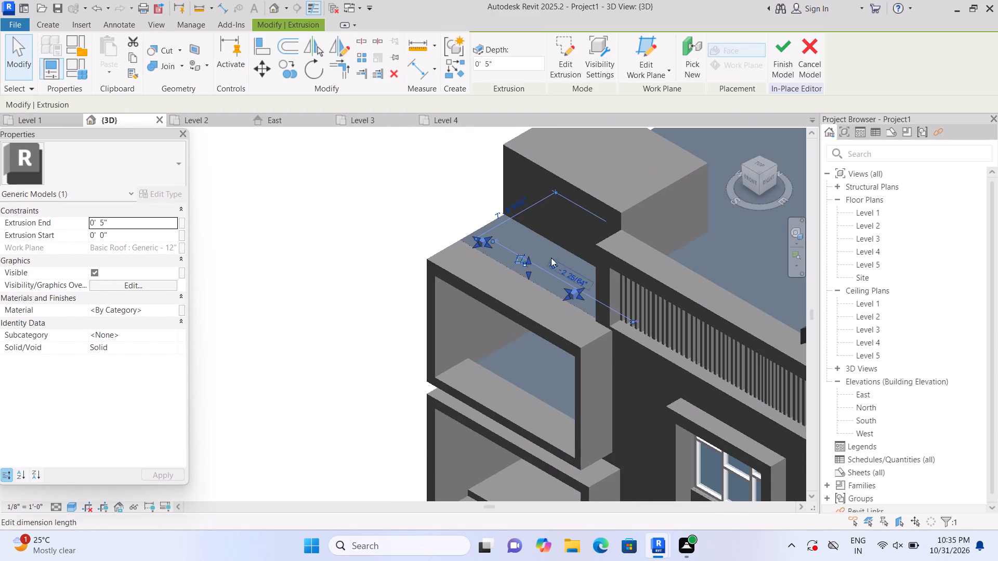
{"action": "middle_click_drag", "start_coordinate": [509, 237], "coordinate": [478, 290]}
{"action": "scroll", "coordinate": [479, 292], "scroll_direction": "up", "scroll_amount": 3}
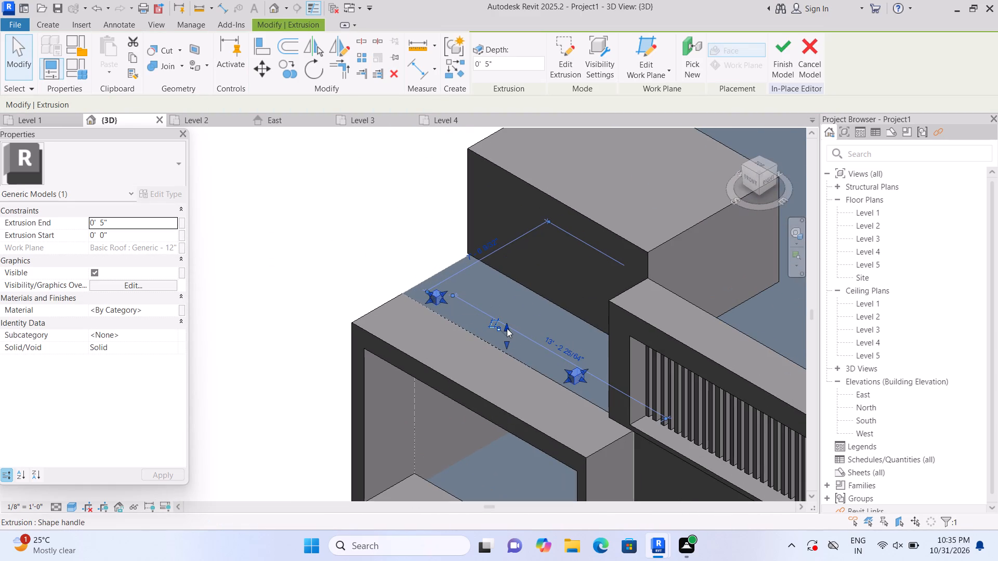
{"action": "left_click_drag", "start_coordinate": [507, 328], "coordinate": [508, 241]}
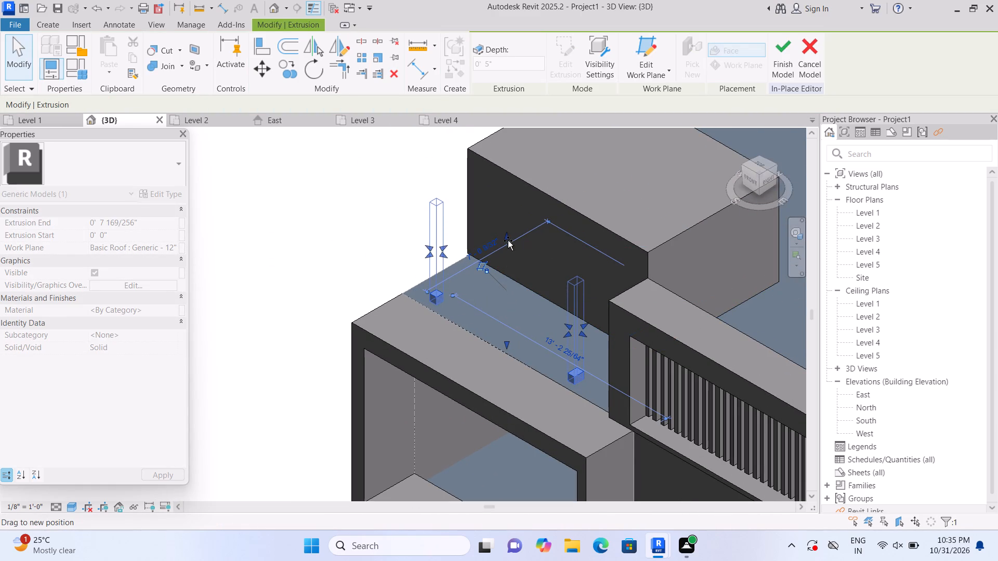
{"action": "left_click_drag", "start_coordinate": [508, 241], "coordinate": [509, 231]}
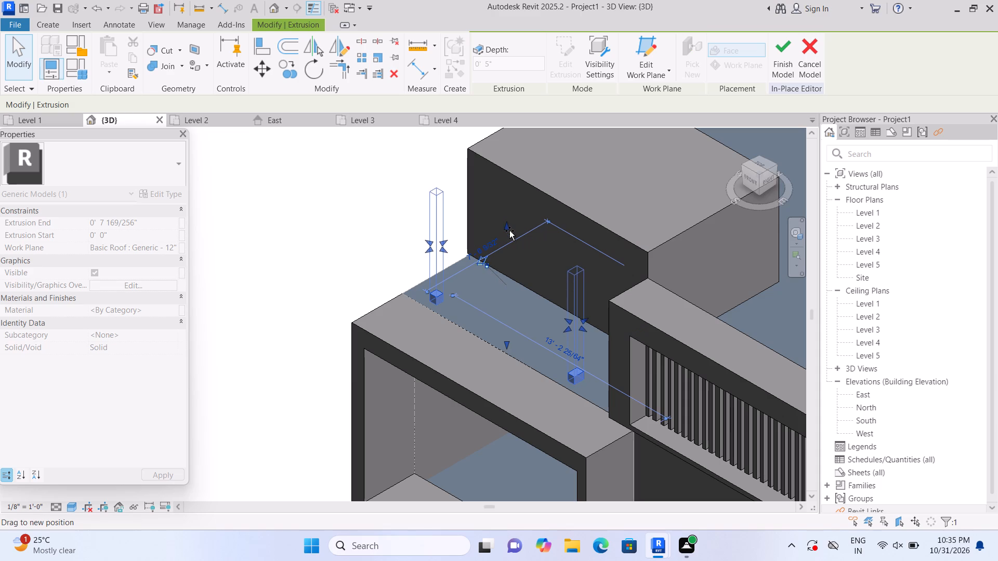
{"action": "left_click_drag", "start_coordinate": [509, 231], "coordinate": [510, 213]}
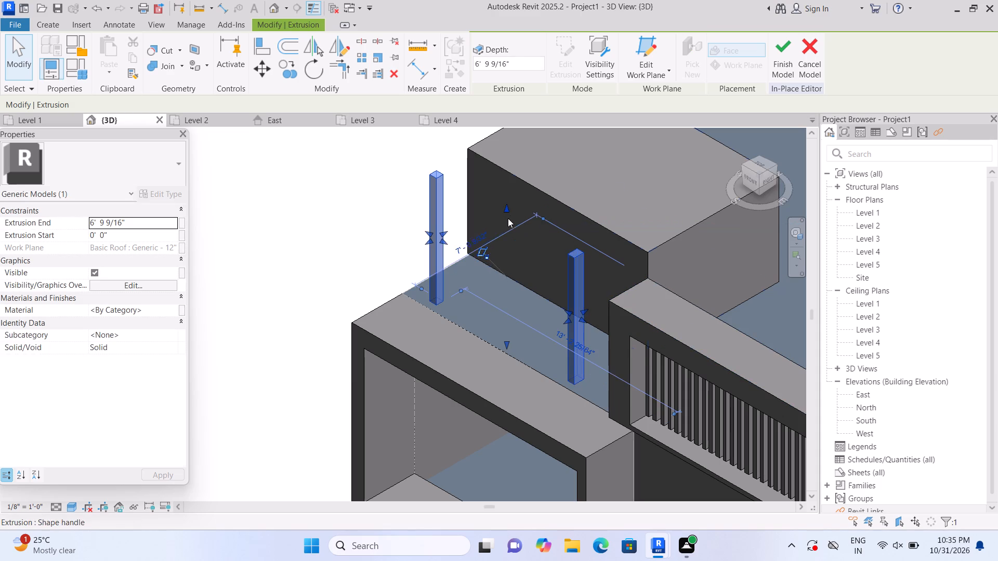
{"action": "left_click", "coordinate": [388, 229]}
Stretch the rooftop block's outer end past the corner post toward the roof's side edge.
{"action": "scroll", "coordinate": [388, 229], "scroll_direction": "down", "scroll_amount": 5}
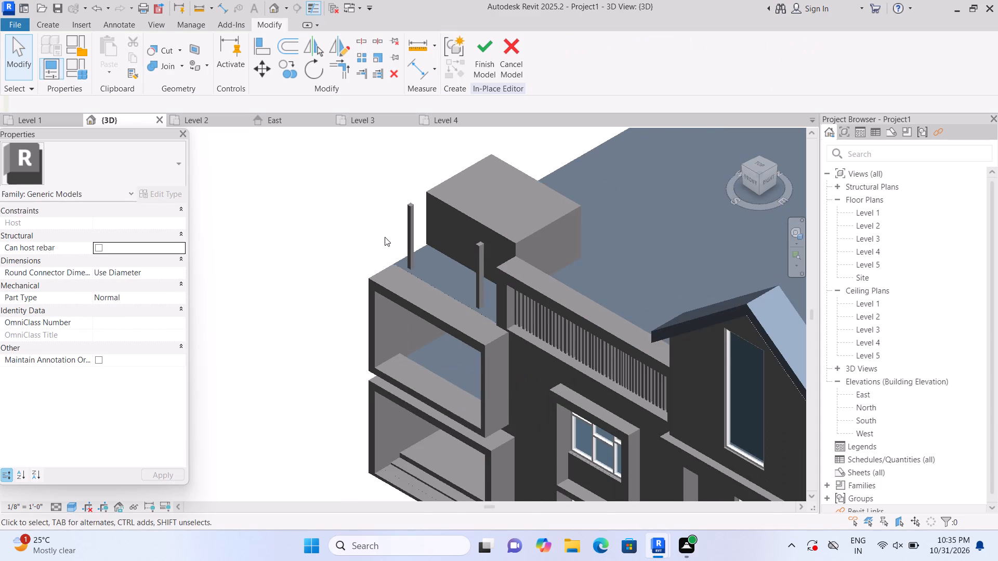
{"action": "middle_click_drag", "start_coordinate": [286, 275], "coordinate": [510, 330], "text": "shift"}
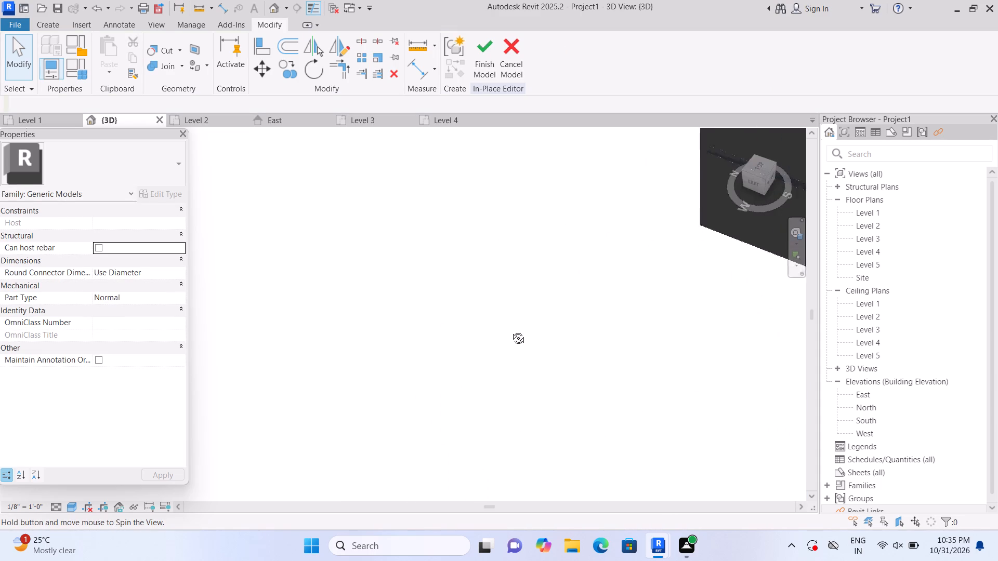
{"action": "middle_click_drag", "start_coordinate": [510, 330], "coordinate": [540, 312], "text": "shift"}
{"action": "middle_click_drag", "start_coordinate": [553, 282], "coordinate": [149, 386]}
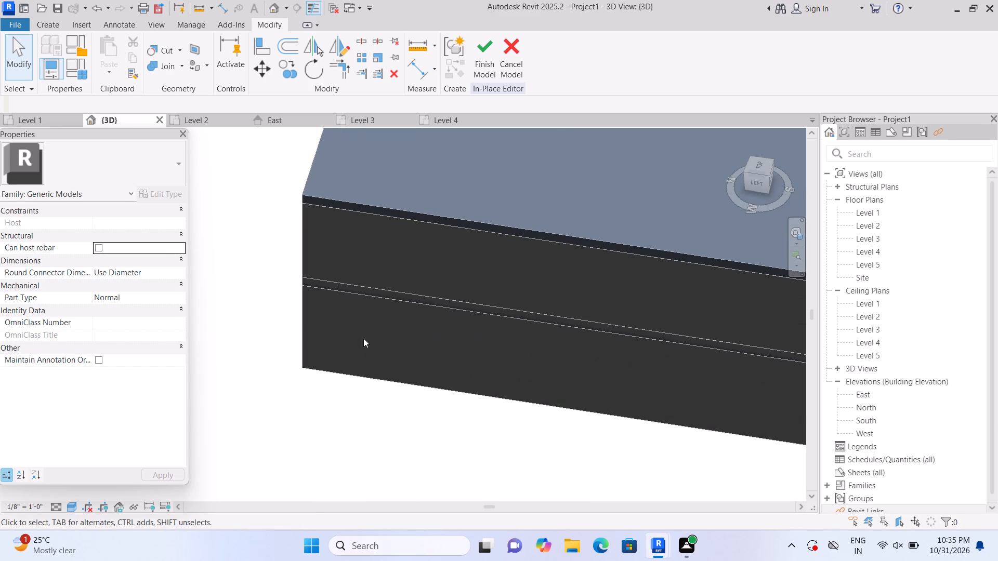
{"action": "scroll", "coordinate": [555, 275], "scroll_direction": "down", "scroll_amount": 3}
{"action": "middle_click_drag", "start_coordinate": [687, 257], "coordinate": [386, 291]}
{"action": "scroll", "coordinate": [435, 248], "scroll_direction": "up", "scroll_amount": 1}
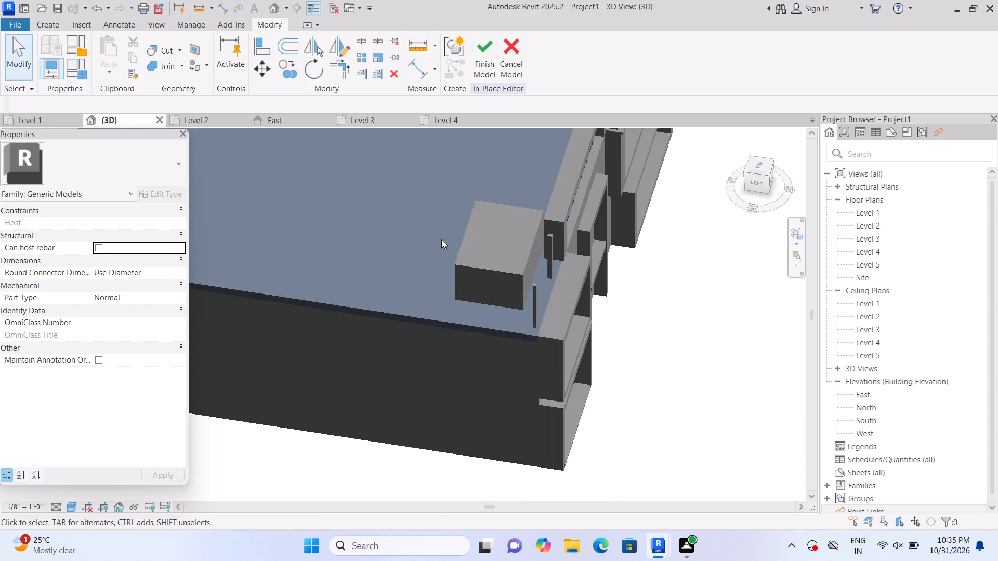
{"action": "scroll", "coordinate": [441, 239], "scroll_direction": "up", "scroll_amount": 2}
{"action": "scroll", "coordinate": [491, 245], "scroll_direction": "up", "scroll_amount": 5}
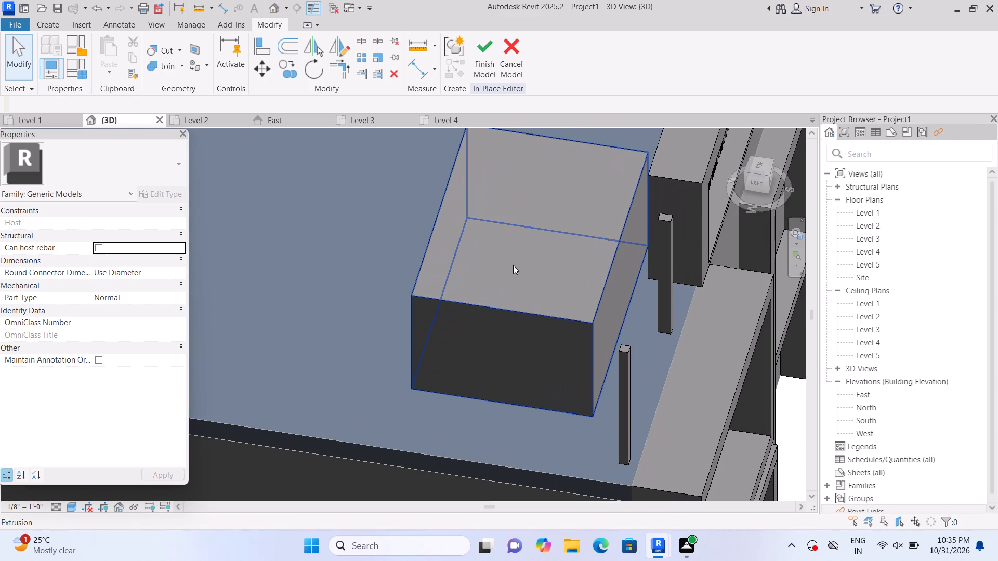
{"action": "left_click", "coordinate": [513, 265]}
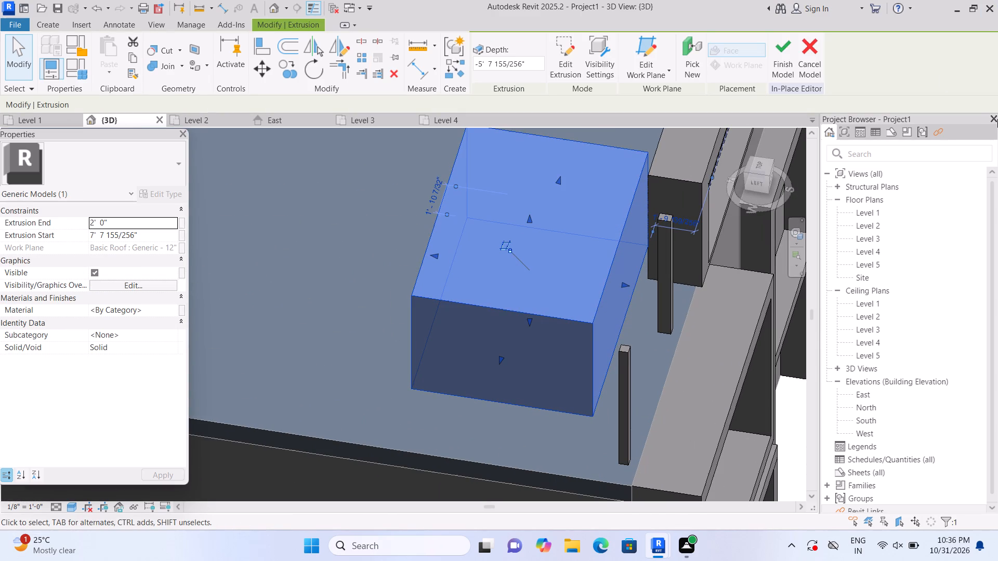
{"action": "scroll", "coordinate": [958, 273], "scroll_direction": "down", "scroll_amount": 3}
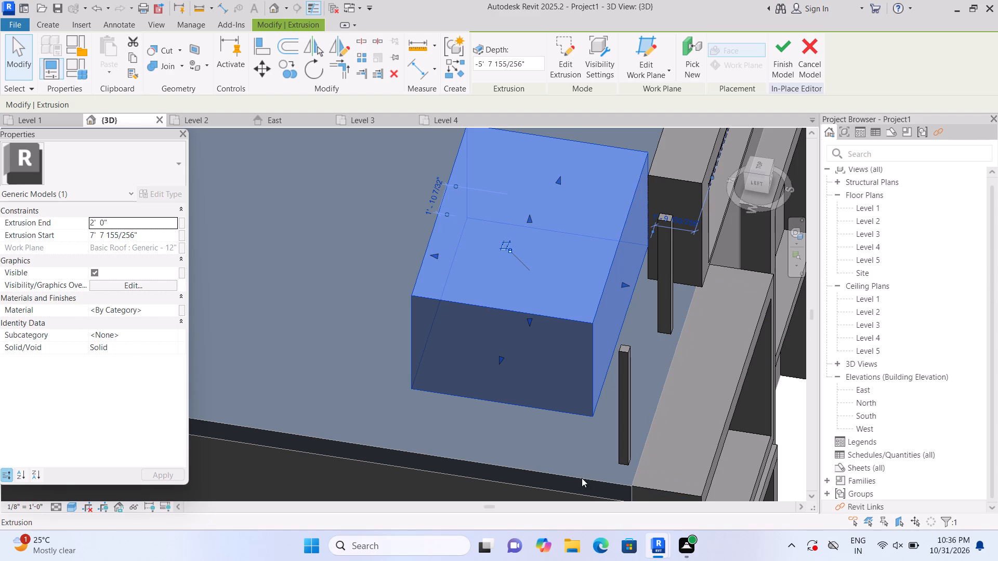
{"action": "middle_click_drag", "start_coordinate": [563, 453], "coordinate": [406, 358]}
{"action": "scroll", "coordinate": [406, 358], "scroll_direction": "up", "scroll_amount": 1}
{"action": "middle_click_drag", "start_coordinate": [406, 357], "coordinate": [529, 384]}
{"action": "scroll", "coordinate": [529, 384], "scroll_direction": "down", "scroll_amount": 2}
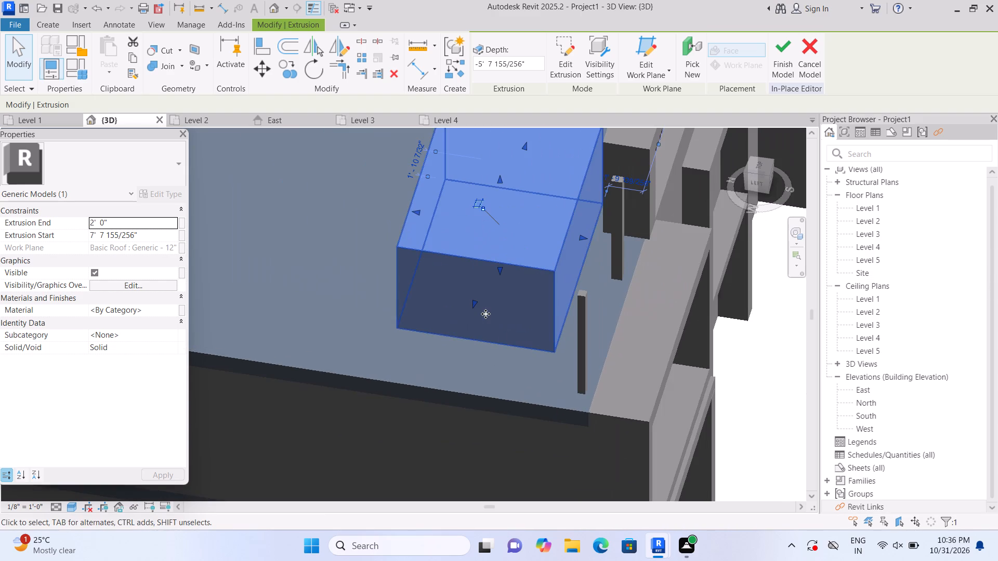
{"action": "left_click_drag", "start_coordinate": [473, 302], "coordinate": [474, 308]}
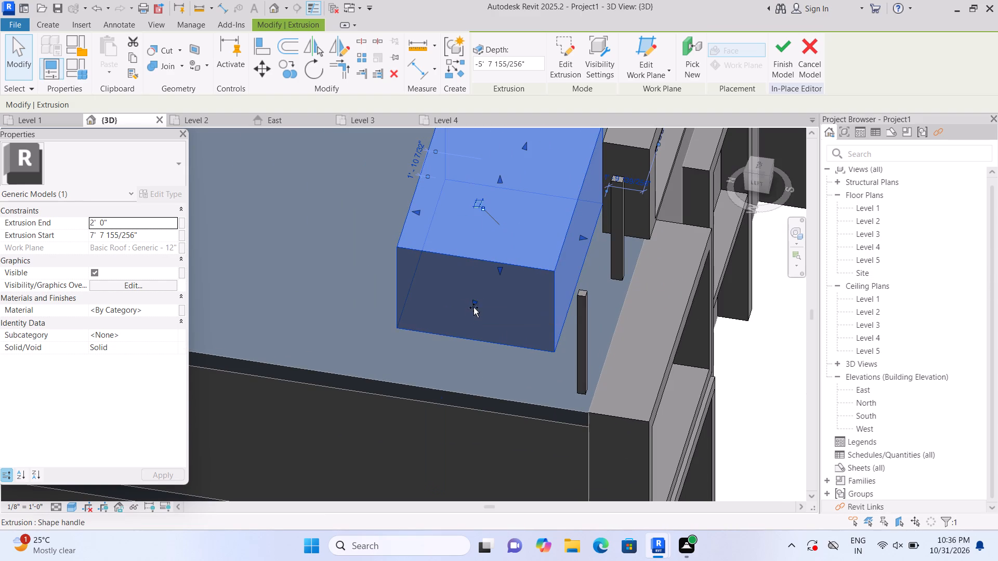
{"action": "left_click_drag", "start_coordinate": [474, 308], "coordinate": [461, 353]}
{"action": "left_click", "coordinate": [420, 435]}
Pull the rooftop block's outer end back from the roof's side edge so it stops just inward of the corner post.
{"action": "scroll", "coordinate": [420, 435], "scroll_direction": "down", "scroll_amount": 4}
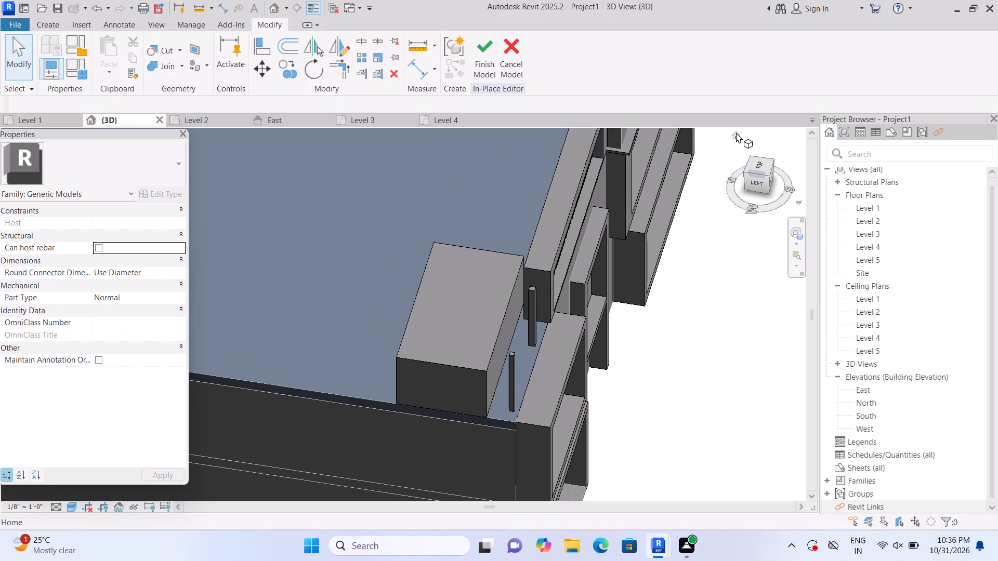
{"action": "left_click", "coordinate": [736, 132]}
{"action": "scroll", "coordinate": [382, 396], "scroll_direction": "up", "scroll_amount": 5}
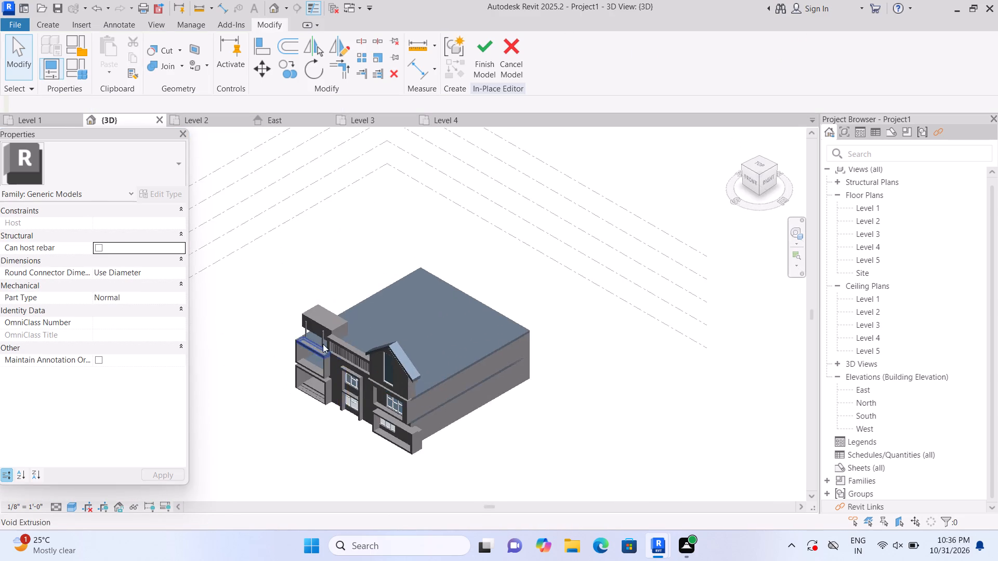
{"action": "scroll", "coordinate": [323, 344], "scroll_direction": "up", "scroll_amount": 9}
{"action": "scroll", "coordinate": [291, 310], "scroll_direction": "up", "scroll_amount": 2}
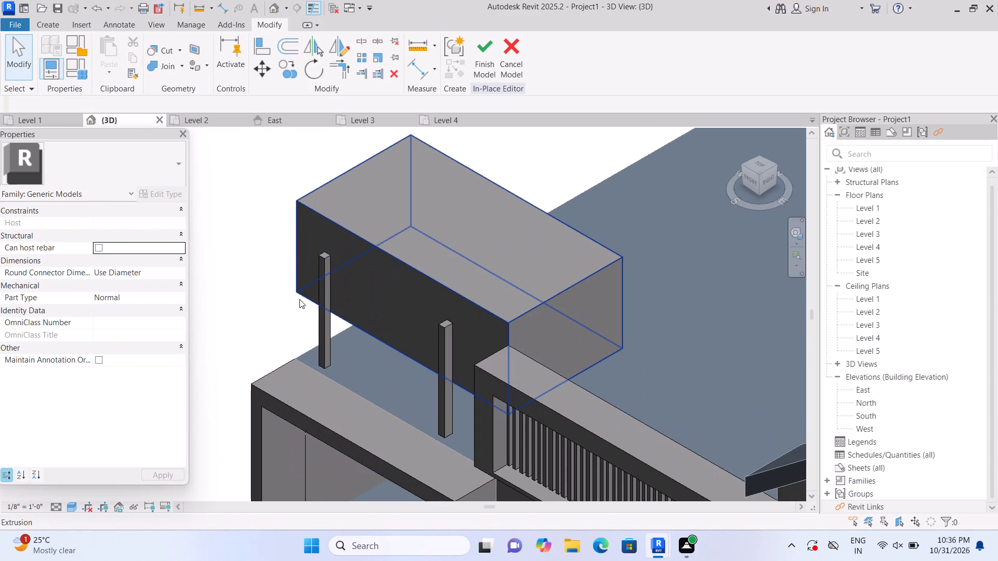
{"action": "scroll", "coordinate": [343, 249], "scroll_direction": "up", "scroll_amount": 1}
{"action": "left_click", "coordinate": [344, 248]}
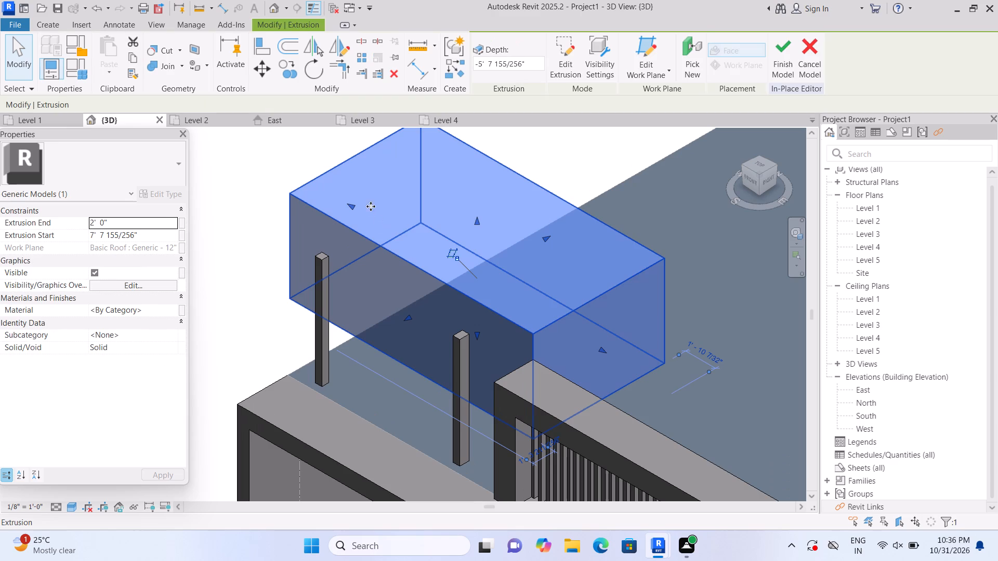
{"action": "left_click_drag", "start_coordinate": [349, 203], "coordinate": [405, 241]}
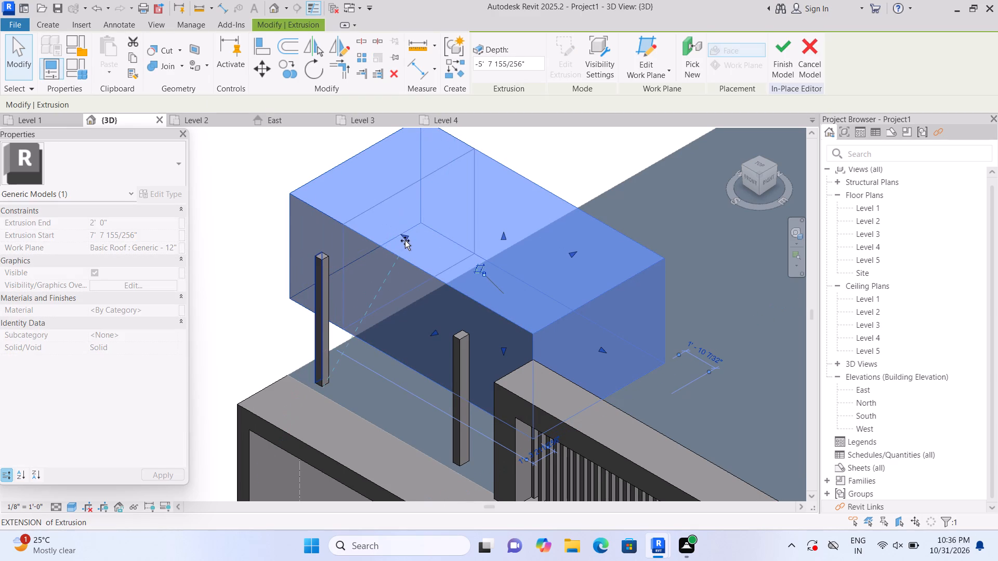
{"action": "left_click_drag", "start_coordinate": [405, 241], "coordinate": [413, 245]}
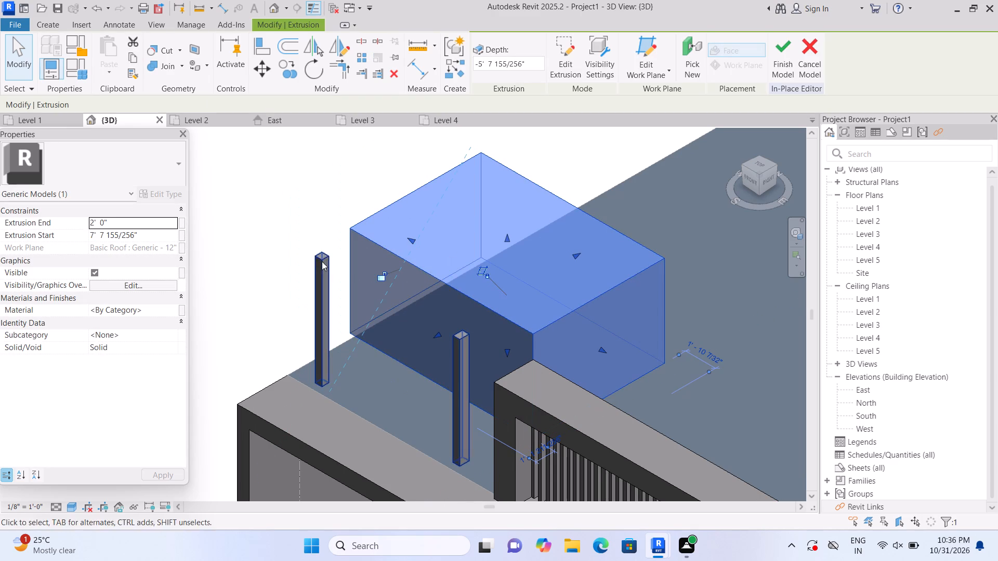
{"action": "left_click", "coordinate": [293, 261]}
{"action": "middle_click_drag", "start_coordinate": [279, 269], "coordinate": [275, 254]}
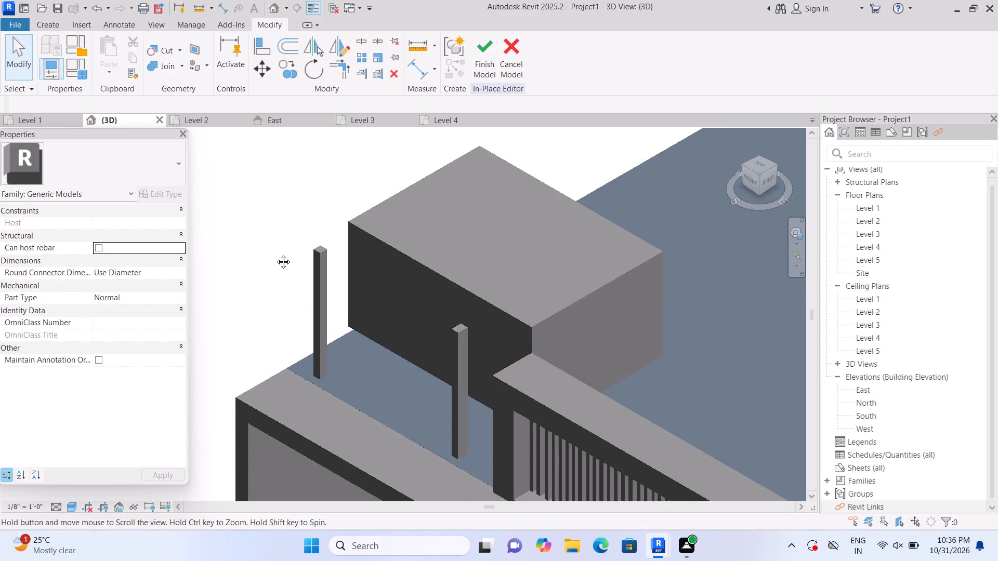
Pull the rooftop block's outer end slightly farther inward from the roof's side edge.
{"action": "middle_click_drag", "start_coordinate": [275, 254], "coordinate": [271, 234]}
{"action": "scroll", "coordinate": [408, 244], "scroll_direction": "up", "scroll_amount": 3}
{"action": "double_click", "coordinate": [394, 254]}
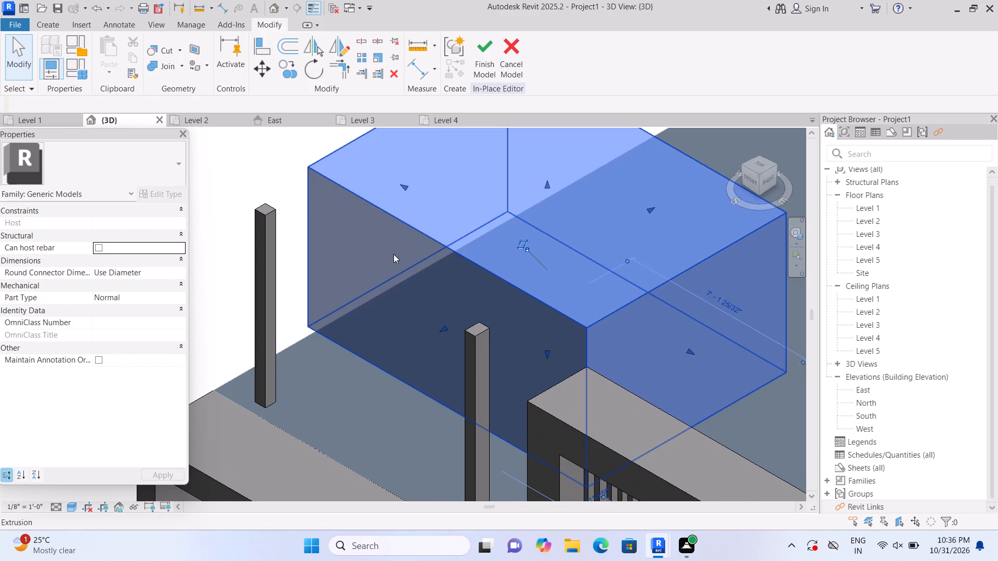
{"action": "left_click", "coordinate": [493, 72]}
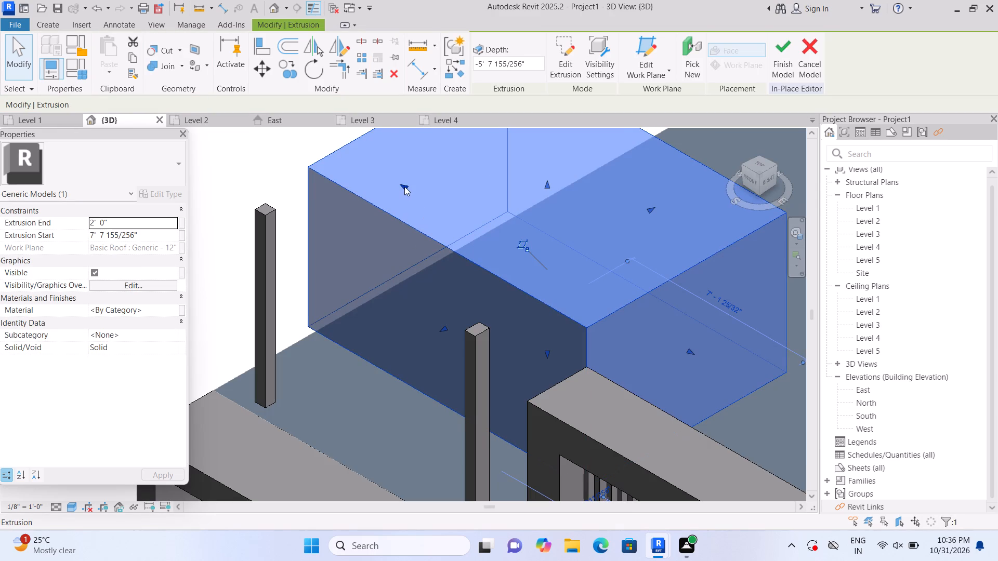
{"action": "left_click_drag", "start_coordinate": [404, 186], "coordinate": [418, 195]}
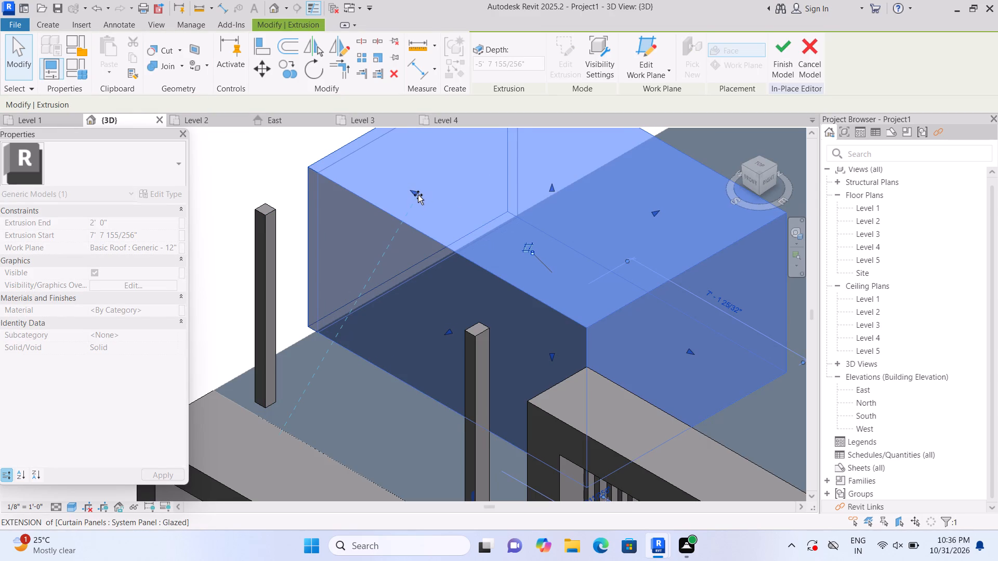
{"action": "left_click_drag", "start_coordinate": [418, 195], "coordinate": [417, 194]}
{"action": "left_click", "coordinate": [311, 251]}
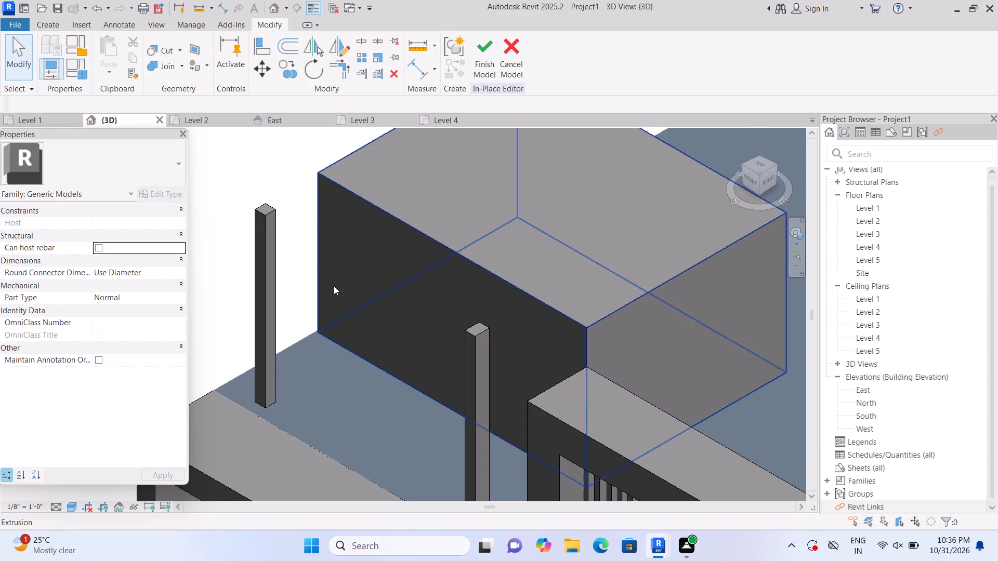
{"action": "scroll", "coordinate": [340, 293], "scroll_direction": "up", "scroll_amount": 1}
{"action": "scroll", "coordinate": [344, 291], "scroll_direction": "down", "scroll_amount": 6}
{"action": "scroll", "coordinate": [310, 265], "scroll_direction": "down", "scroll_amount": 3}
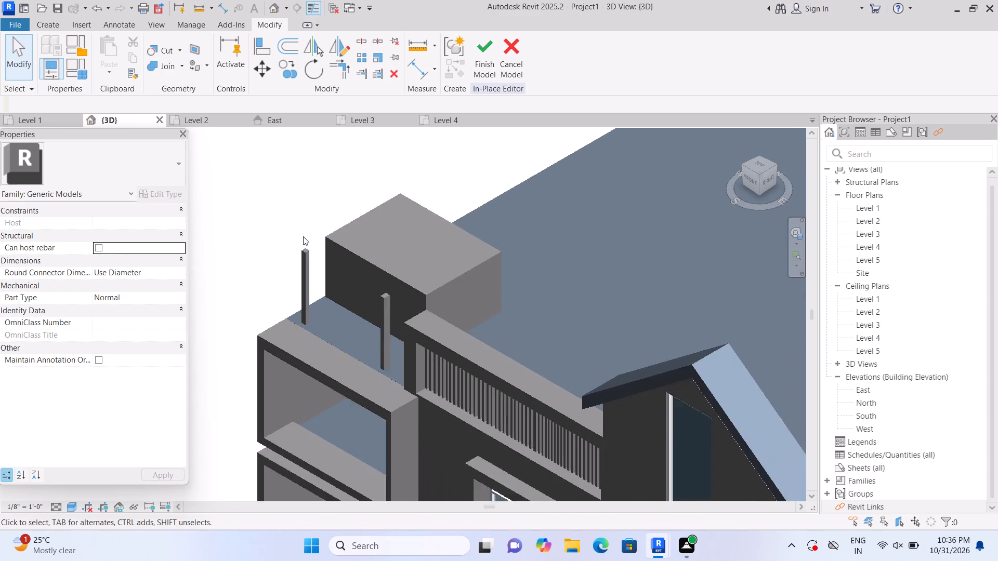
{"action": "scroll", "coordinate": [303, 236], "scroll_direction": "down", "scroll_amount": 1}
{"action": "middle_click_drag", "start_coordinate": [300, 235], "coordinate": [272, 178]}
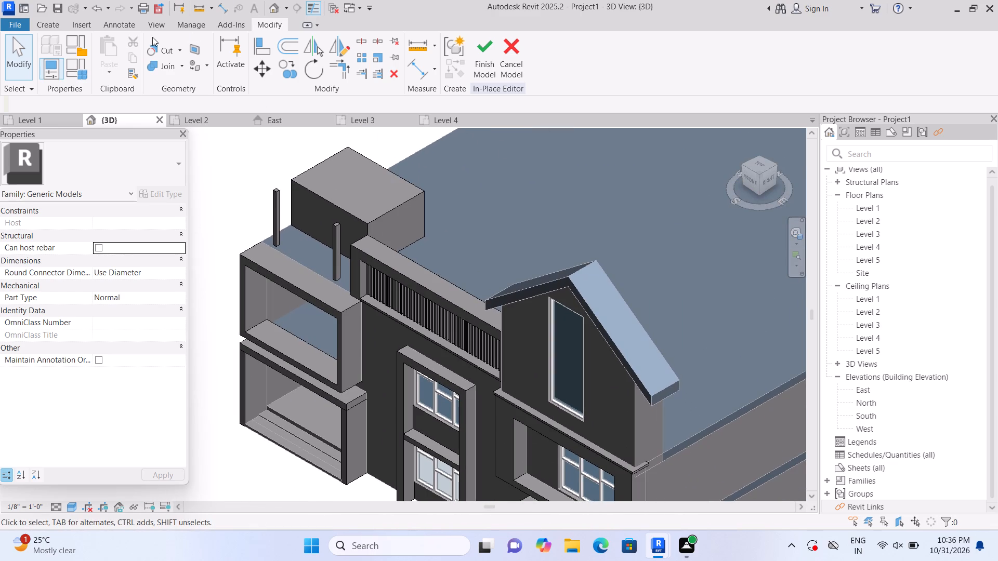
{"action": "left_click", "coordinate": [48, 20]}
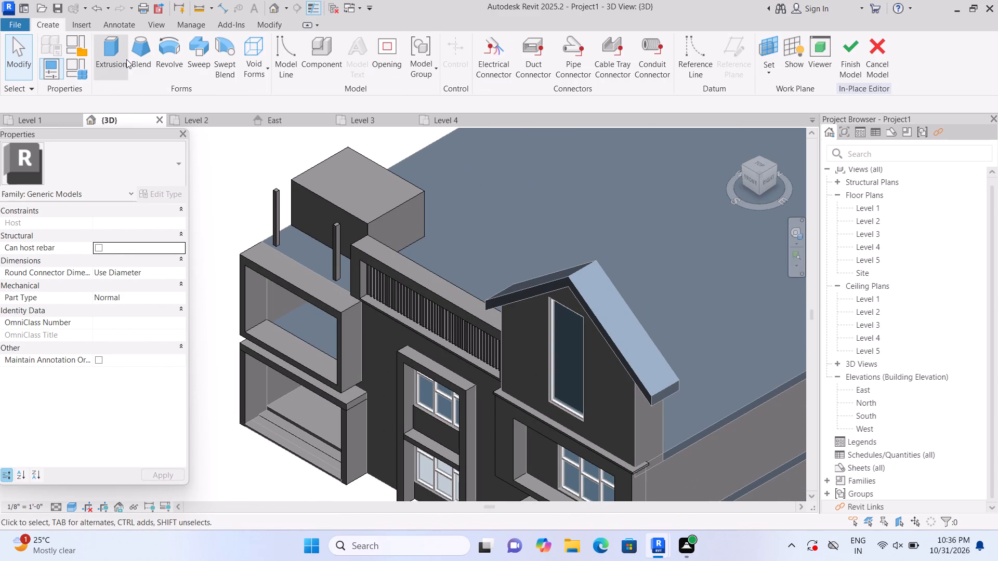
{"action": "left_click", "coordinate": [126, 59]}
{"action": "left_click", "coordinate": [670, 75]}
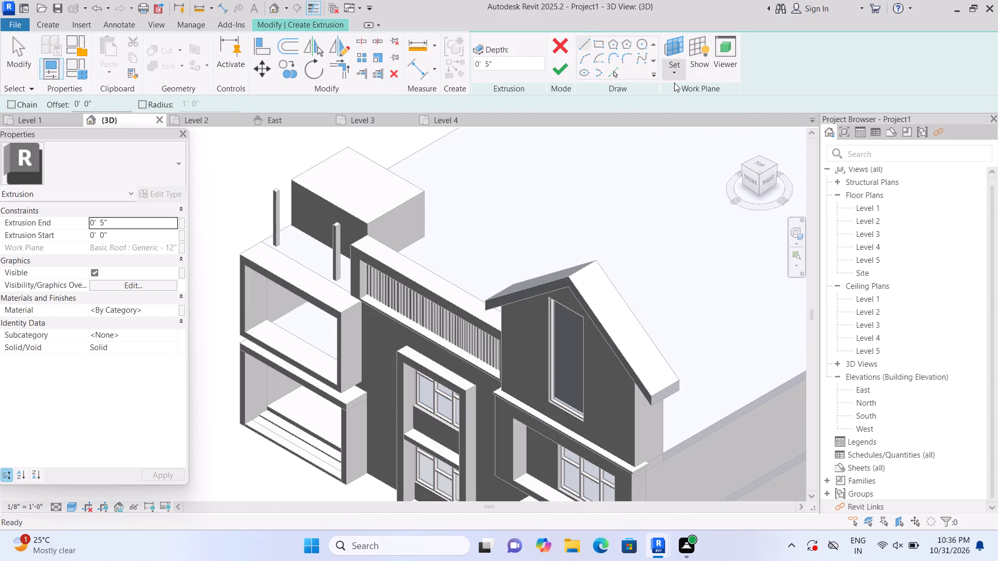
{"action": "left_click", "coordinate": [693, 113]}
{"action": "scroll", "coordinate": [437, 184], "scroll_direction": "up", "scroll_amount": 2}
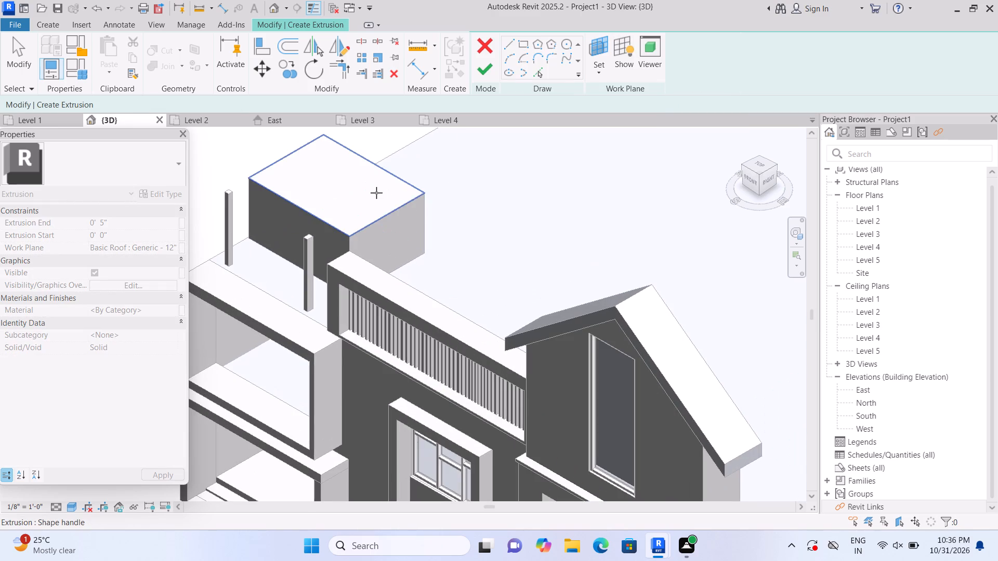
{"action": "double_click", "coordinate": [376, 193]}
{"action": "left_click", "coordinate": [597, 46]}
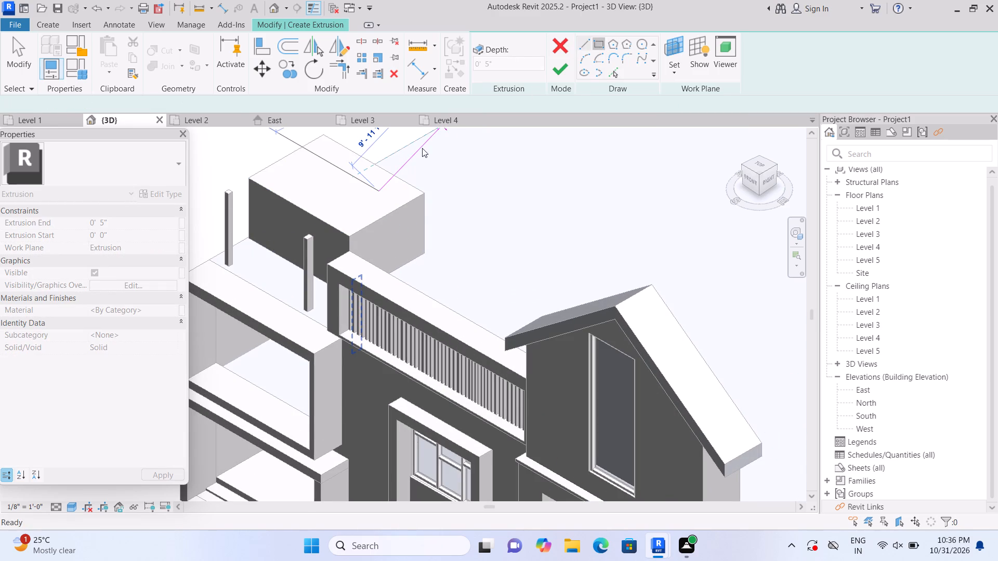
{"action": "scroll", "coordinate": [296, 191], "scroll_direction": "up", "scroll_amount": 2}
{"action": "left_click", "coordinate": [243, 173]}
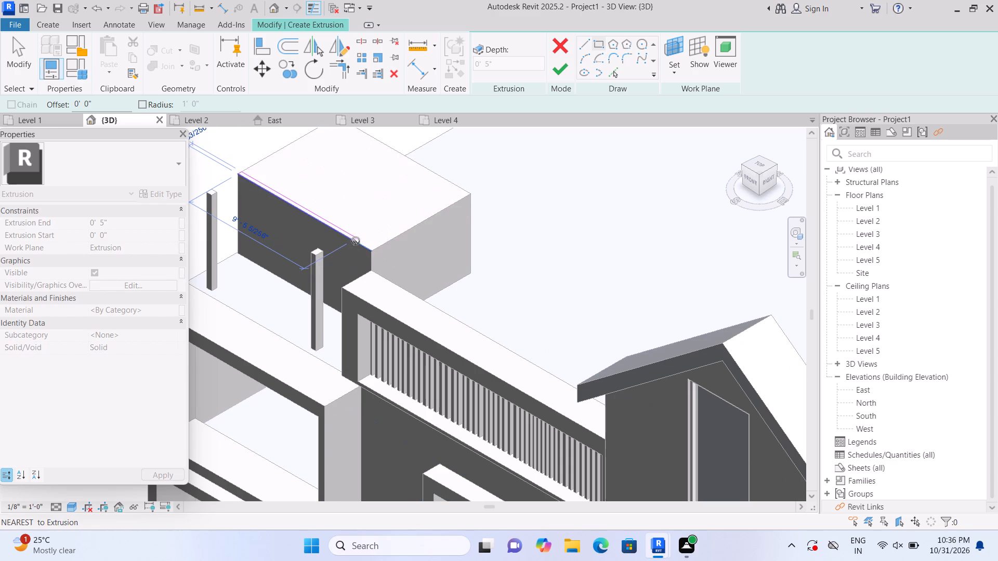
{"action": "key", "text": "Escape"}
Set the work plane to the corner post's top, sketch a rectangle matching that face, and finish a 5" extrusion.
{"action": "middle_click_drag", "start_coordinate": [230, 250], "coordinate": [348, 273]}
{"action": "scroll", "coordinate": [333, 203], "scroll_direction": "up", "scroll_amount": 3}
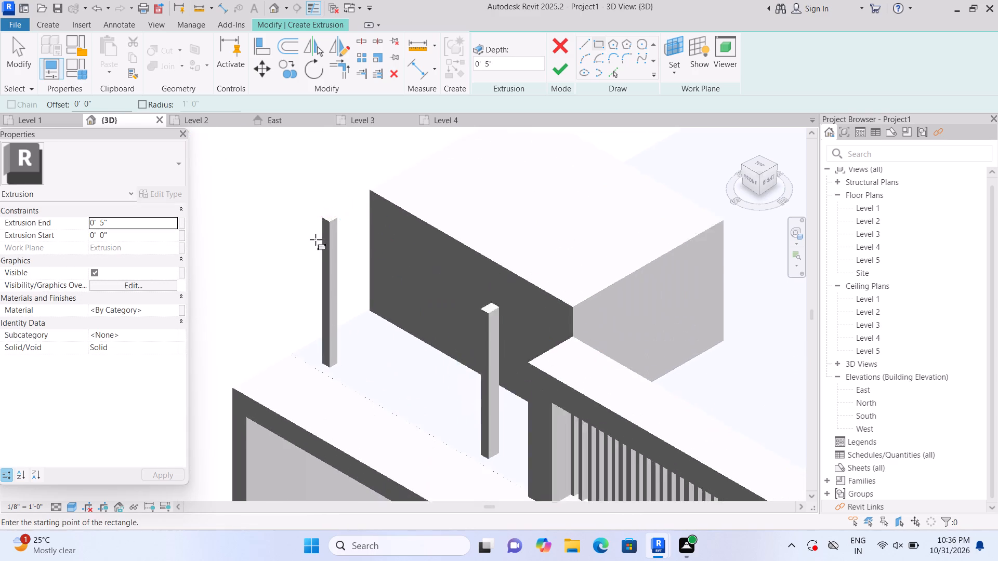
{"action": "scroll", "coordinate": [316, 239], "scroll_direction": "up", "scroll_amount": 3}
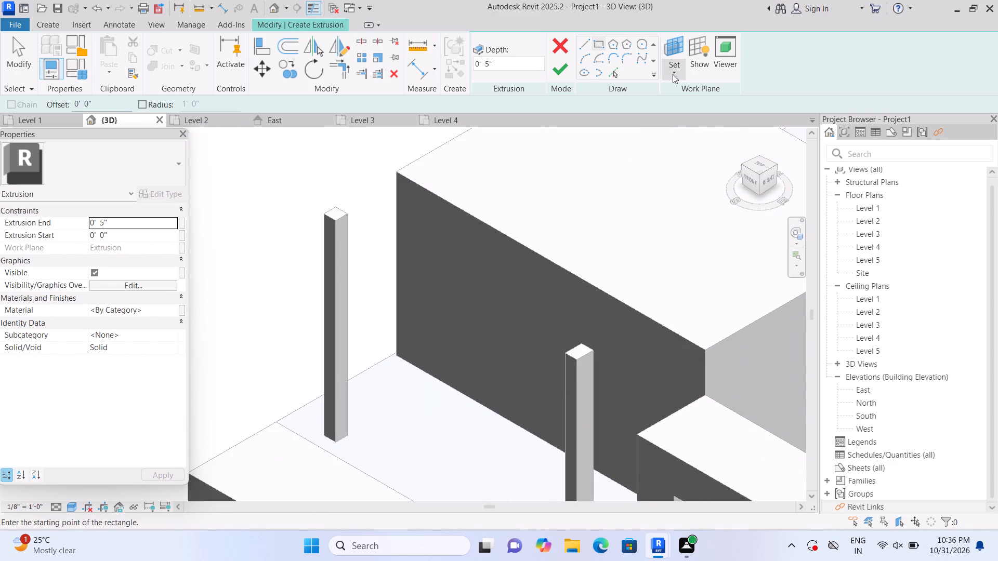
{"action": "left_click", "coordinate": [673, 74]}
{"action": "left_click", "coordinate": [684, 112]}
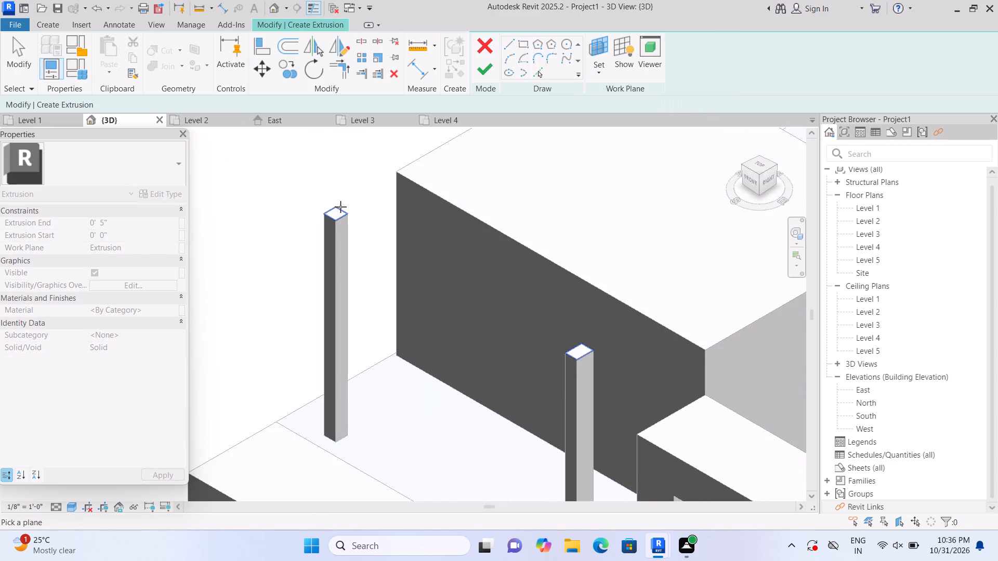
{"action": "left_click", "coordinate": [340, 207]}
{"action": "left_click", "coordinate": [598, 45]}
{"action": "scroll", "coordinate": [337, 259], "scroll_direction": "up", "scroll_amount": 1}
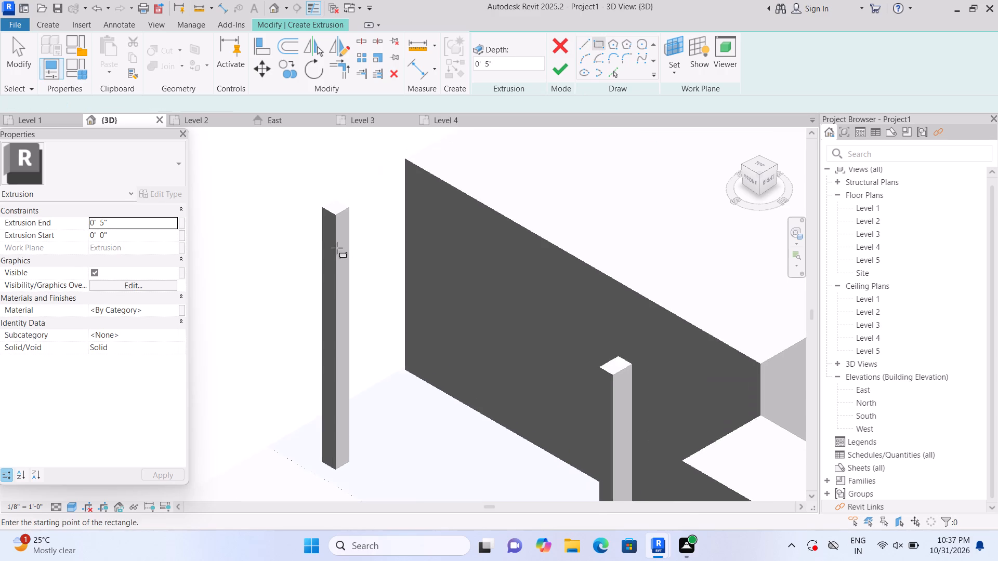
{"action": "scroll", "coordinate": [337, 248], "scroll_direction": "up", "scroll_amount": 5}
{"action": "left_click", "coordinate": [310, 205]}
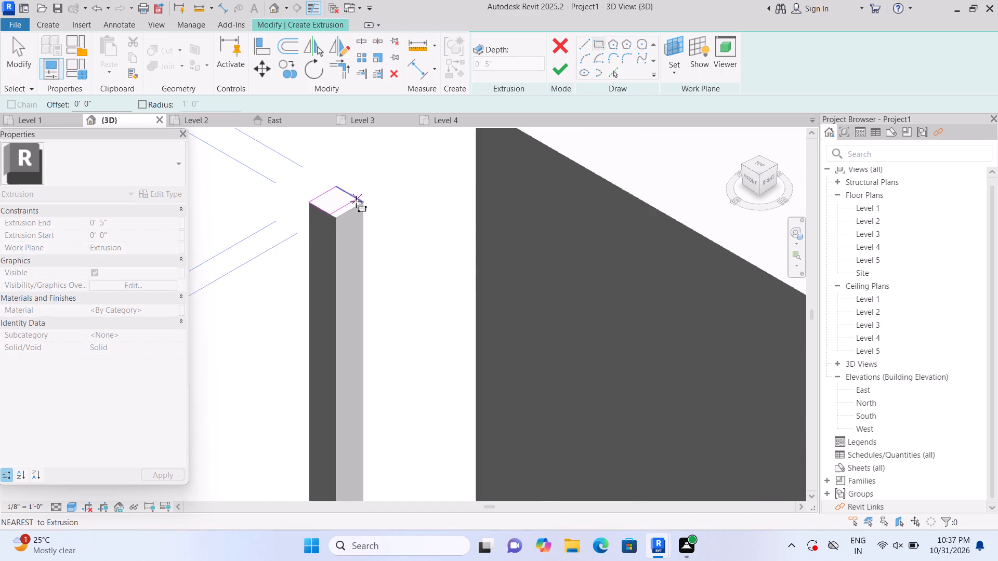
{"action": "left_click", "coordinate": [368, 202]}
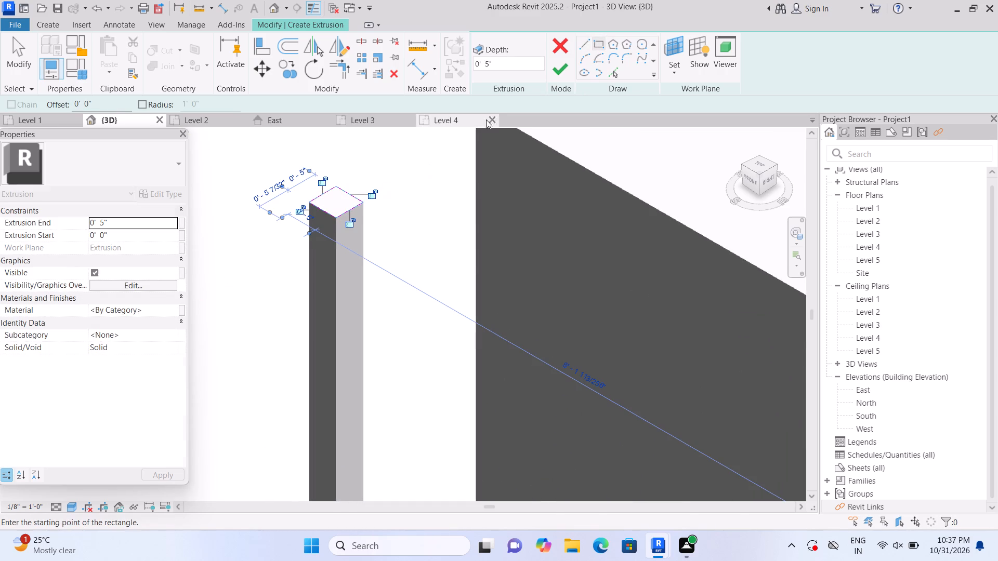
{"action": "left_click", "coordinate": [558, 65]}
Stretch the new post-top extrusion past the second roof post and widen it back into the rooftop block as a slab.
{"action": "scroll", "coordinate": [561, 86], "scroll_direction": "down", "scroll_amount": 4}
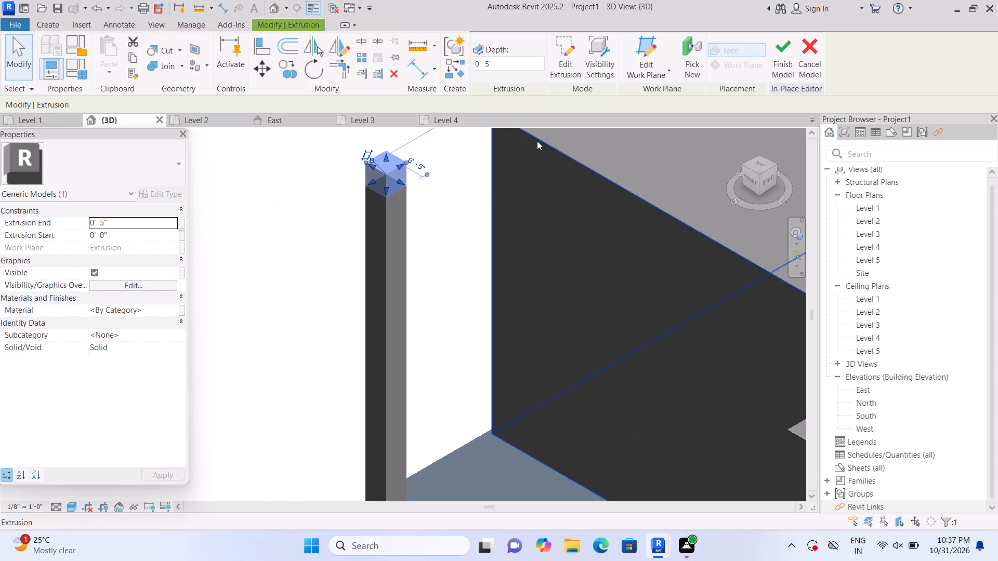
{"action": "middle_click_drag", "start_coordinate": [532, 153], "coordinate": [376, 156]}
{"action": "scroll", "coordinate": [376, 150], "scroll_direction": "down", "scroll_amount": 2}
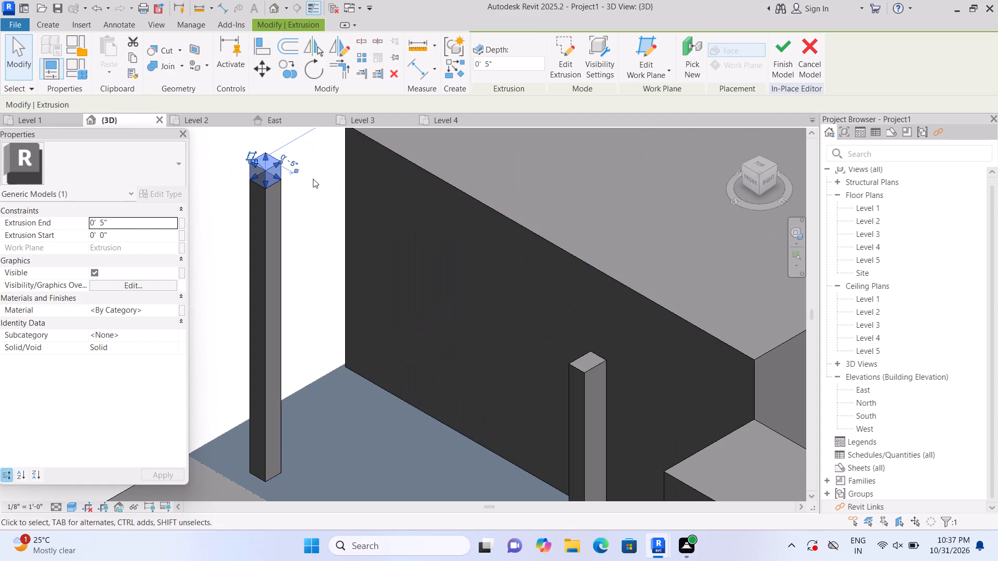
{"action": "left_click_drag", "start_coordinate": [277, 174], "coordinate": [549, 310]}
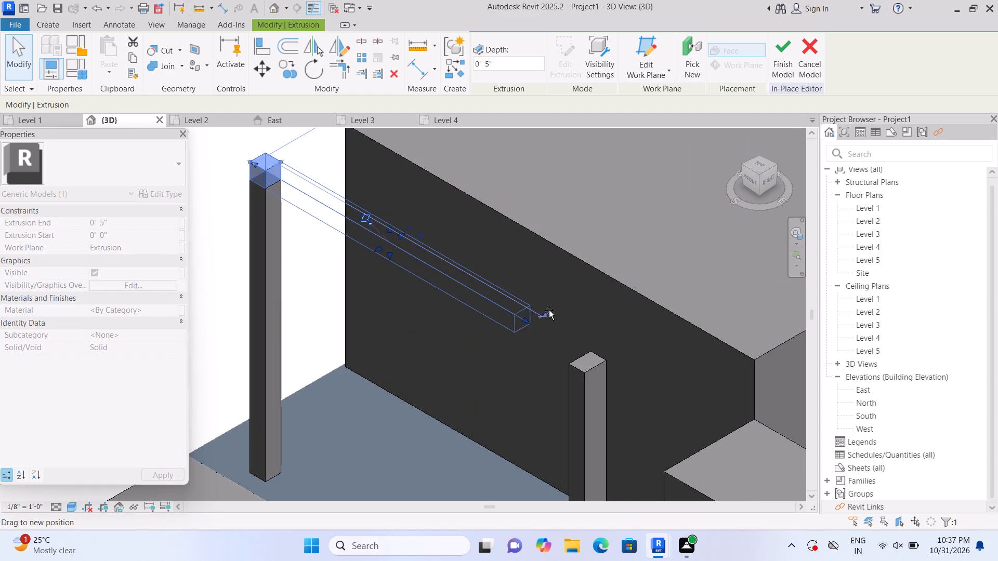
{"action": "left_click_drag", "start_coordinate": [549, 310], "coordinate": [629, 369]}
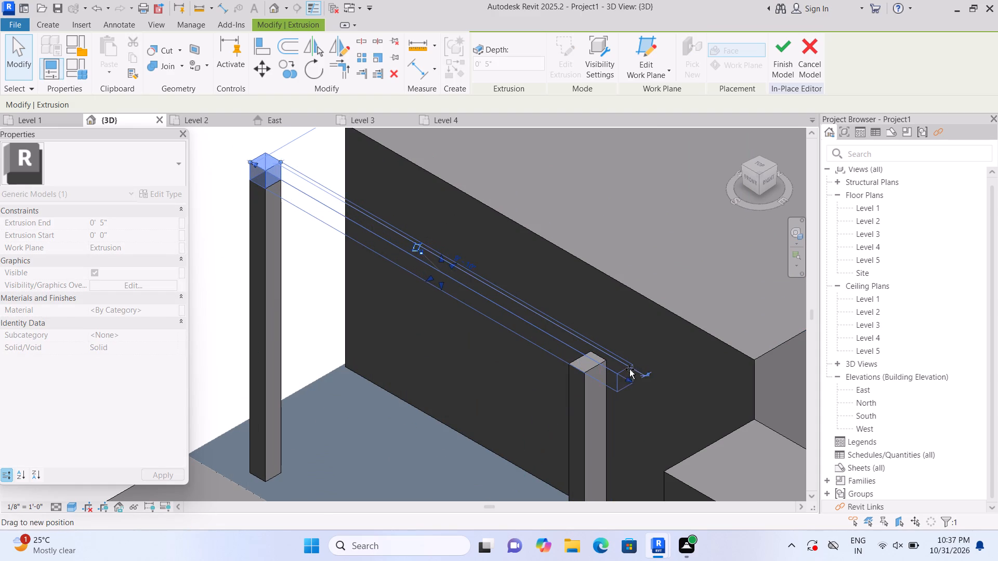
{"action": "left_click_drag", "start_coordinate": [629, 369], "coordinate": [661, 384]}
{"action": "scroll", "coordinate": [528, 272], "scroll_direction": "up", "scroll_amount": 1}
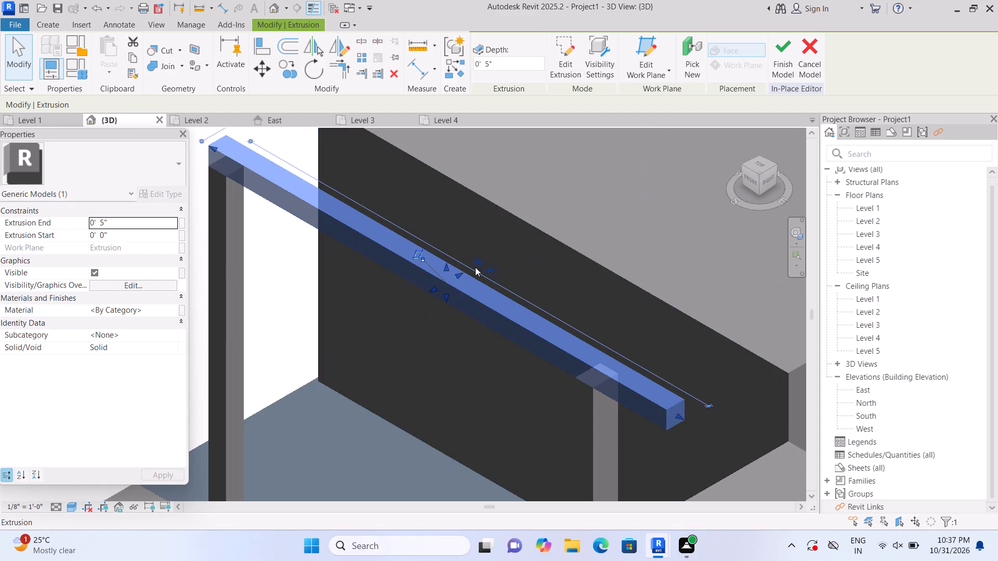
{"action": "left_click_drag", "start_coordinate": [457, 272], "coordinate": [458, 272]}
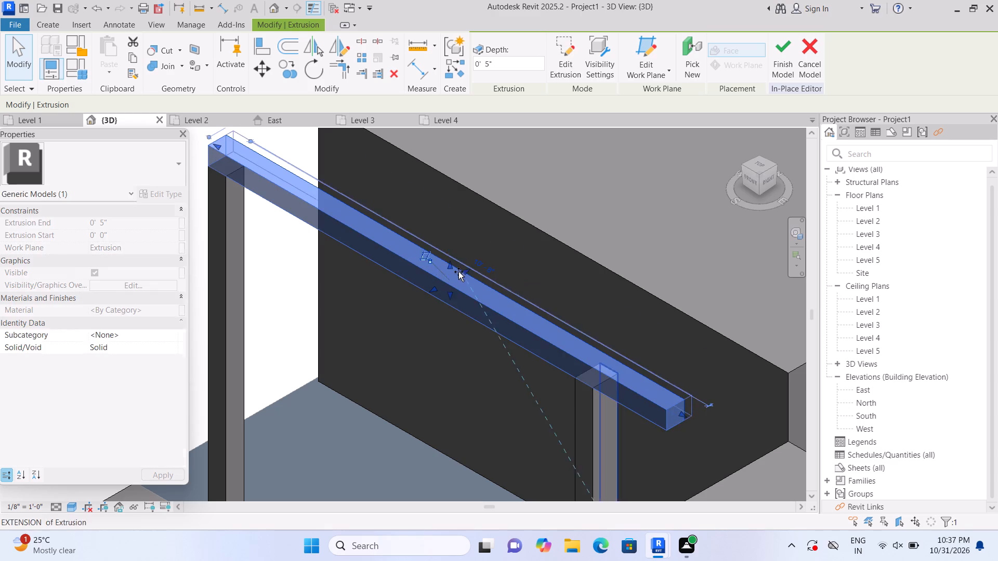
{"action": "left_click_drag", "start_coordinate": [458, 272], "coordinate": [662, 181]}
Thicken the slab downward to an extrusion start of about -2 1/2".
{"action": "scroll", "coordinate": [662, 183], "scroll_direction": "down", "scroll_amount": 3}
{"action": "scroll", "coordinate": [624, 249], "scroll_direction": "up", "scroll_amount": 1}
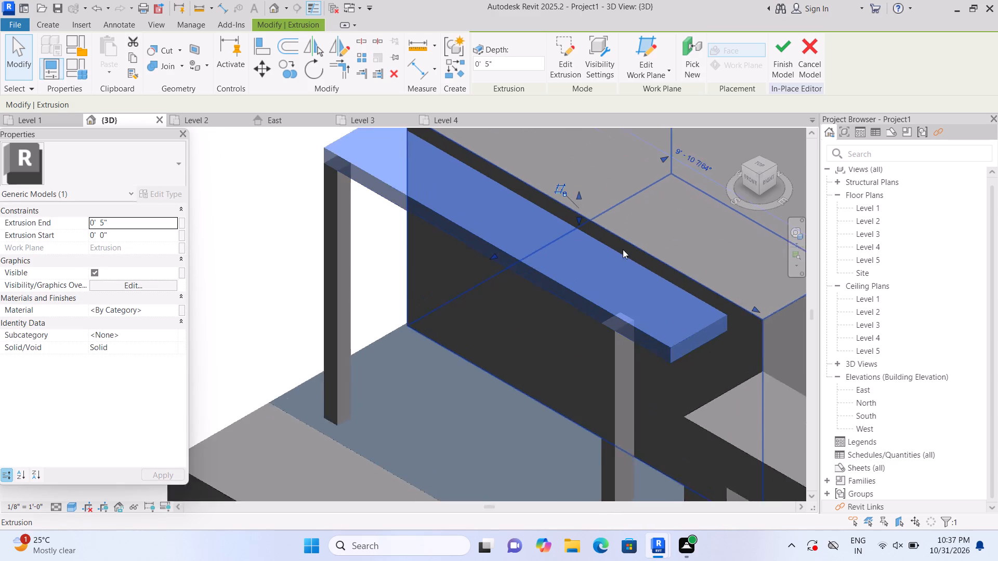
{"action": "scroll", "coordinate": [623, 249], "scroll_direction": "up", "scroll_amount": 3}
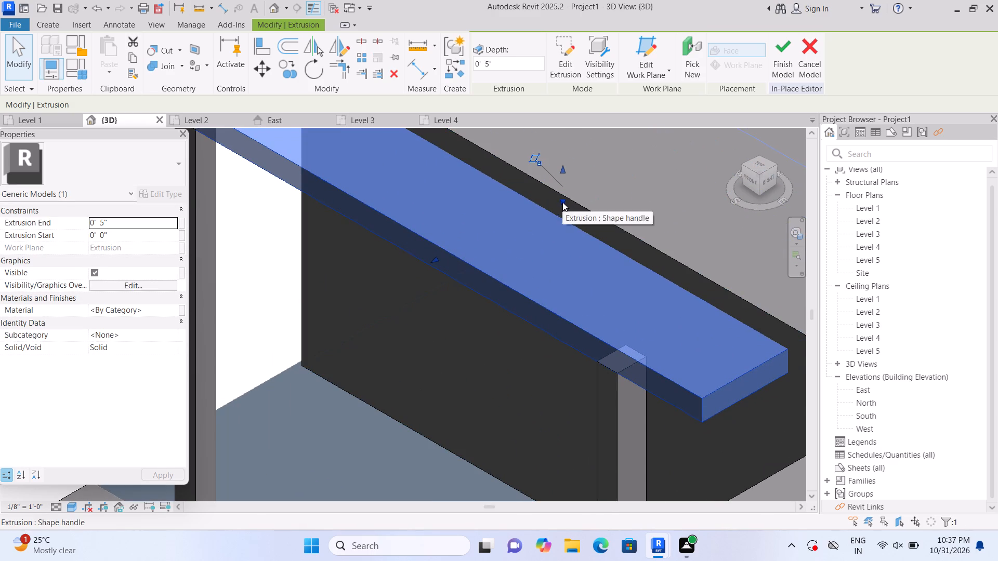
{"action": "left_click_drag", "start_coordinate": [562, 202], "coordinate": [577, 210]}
Lower the rooftop block's top to an extrusion start of about 7' 2 9/16".
{"action": "scroll", "coordinate": [572, 219], "scroll_direction": "down", "scroll_amount": 4}
{"action": "middle_click_drag", "start_coordinate": [595, 205], "coordinate": [419, 299]}
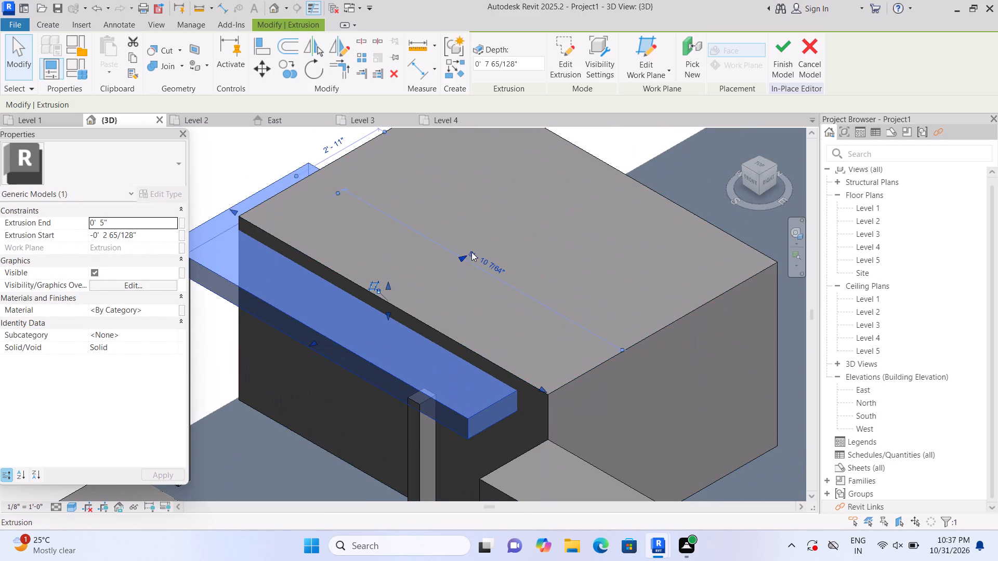
{"action": "left_click", "coordinate": [485, 242]}
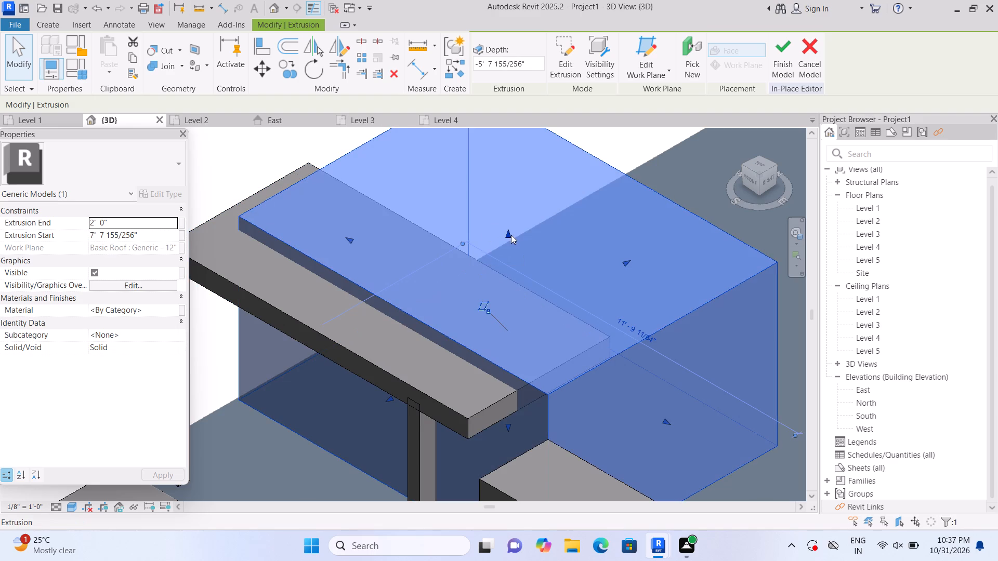
{"action": "left_click_drag", "start_coordinate": [507, 231], "coordinate": [509, 252]}
{"action": "left_click", "coordinate": [509, 252]}
{"action": "scroll", "coordinate": [510, 246], "scroll_direction": "down", "scroll_amount": 2}
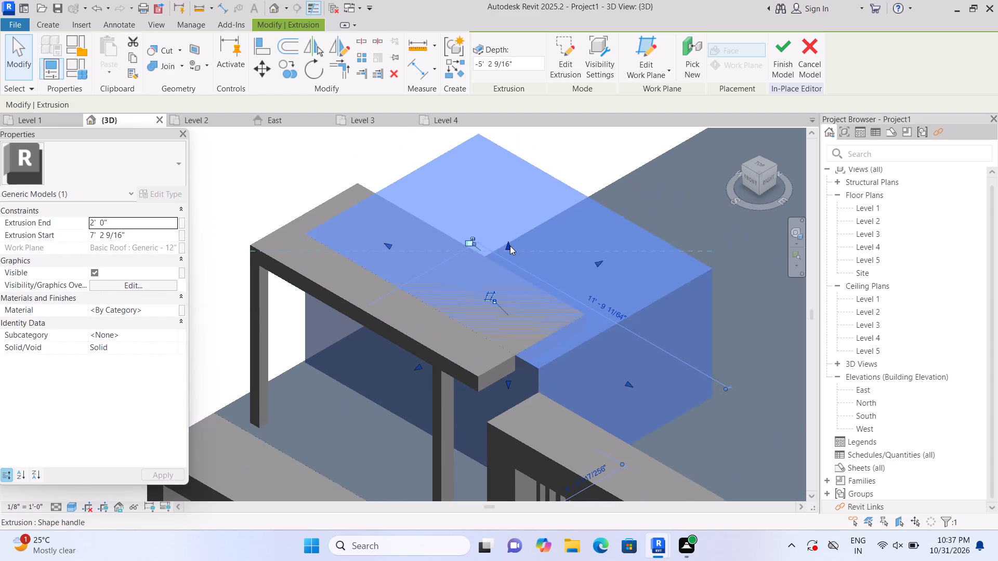
{"action": "double_click", "coordinate": [312, 178]}
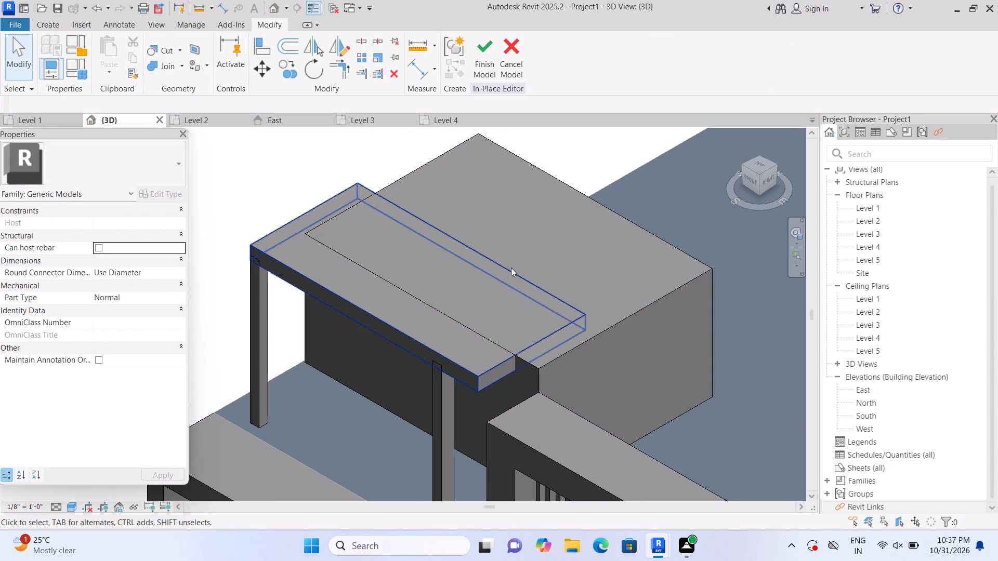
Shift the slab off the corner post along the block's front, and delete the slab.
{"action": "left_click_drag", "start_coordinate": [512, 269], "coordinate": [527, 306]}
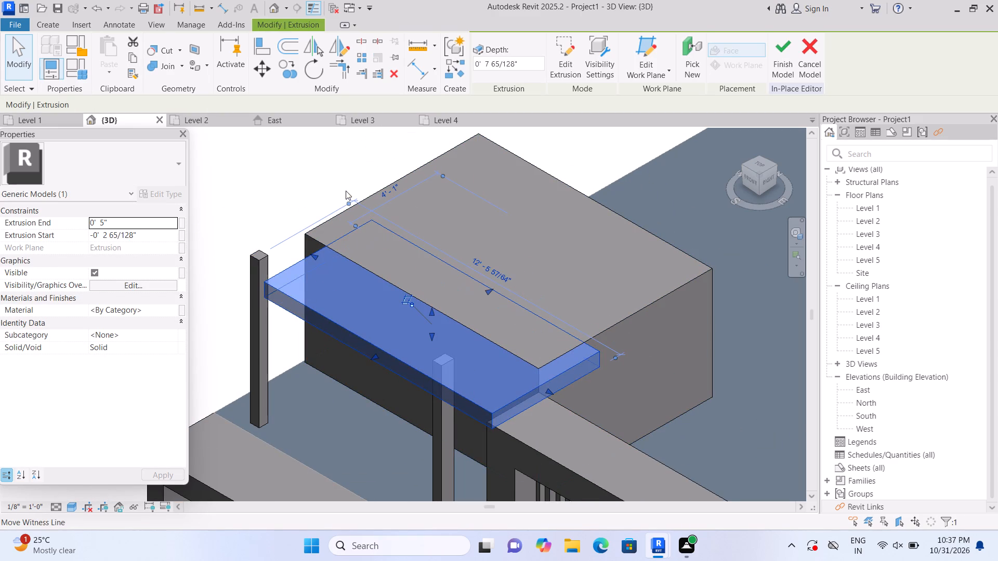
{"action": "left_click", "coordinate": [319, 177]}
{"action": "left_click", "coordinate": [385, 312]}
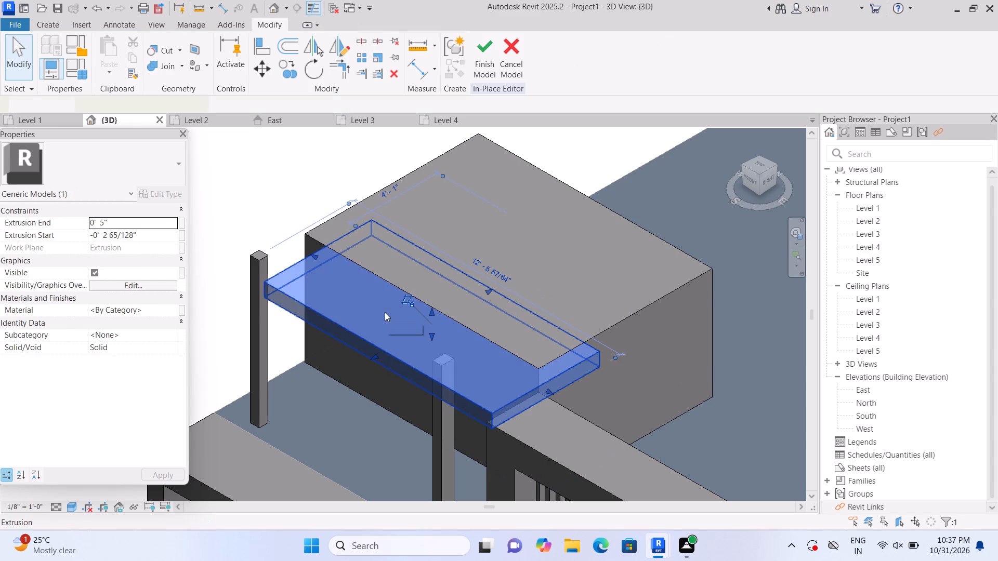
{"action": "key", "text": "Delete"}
Lower the rooftop block's top face slightly further toward the height of the posts.
{"action": "scroll", "coordinate": [422, 295], "scroll_direction": "down", "scroll_amount": 1}
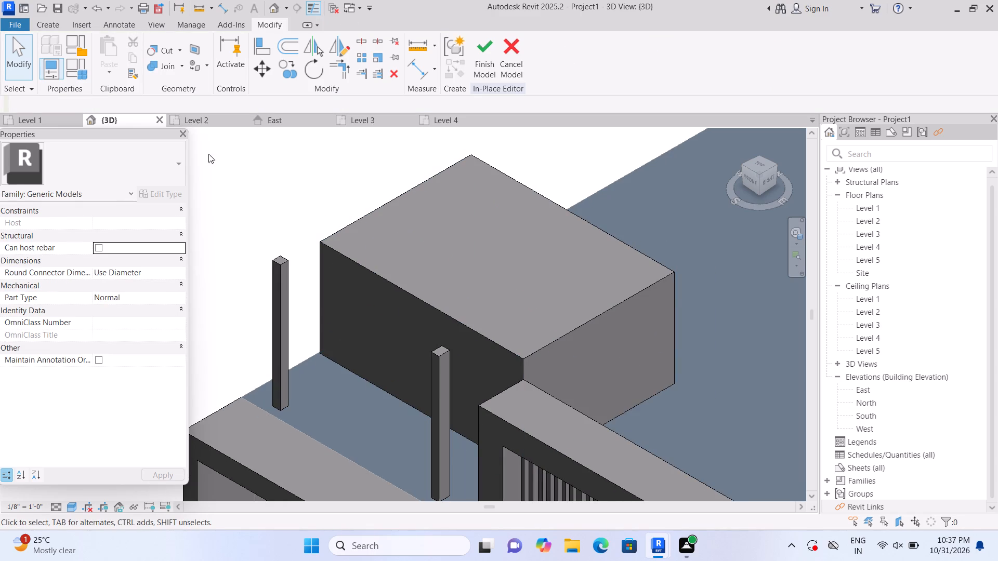
{"action": "scroll", "coordinate": [281, 258], "scroll_direction": "up", "scroll_amount": 1}
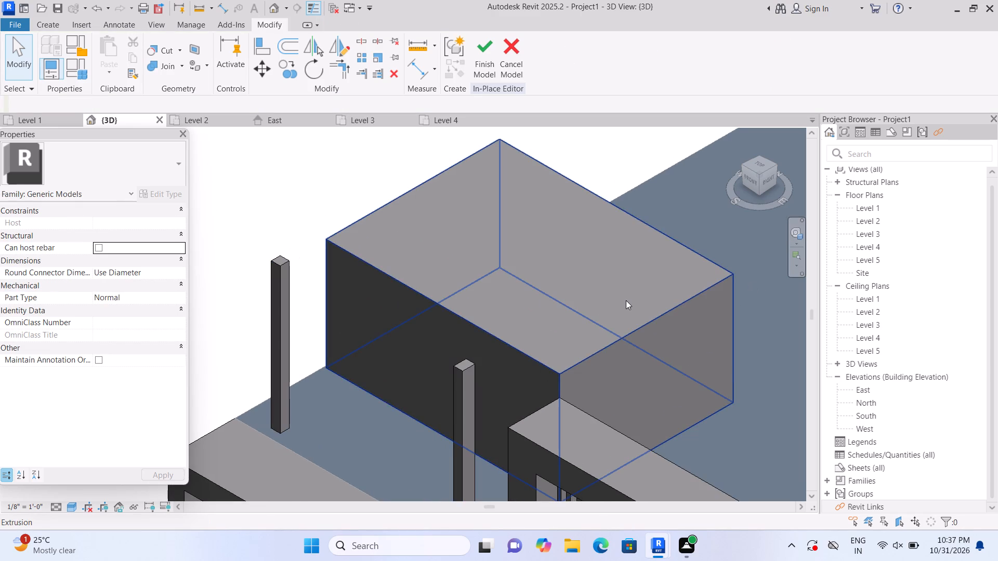
{"action": "left_click", "coordinate": [626, 300]}
{"action": "left_click_drag", "start_coordinate": [530, 250], "coordinate": [530, 261]}
{"action": "left_click", "coordinate": [352, 207]}
{"action": "scroll", "coordinate": [352, 206], "scroll_direction": "down", "scroll_amount": 2}
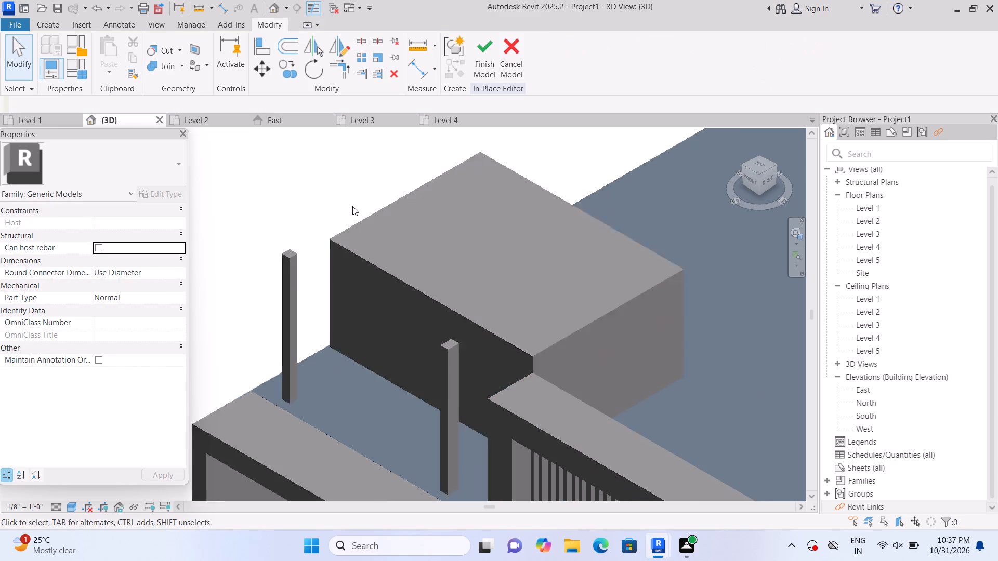
{"action": "middle_click_drag", "start_coordinate": [352, 206], "coordinate": [383, 155]}
{"action": "scroll", "coordinate": [380, 158], "scroll_direction": "up", "scroll_amount": 1}
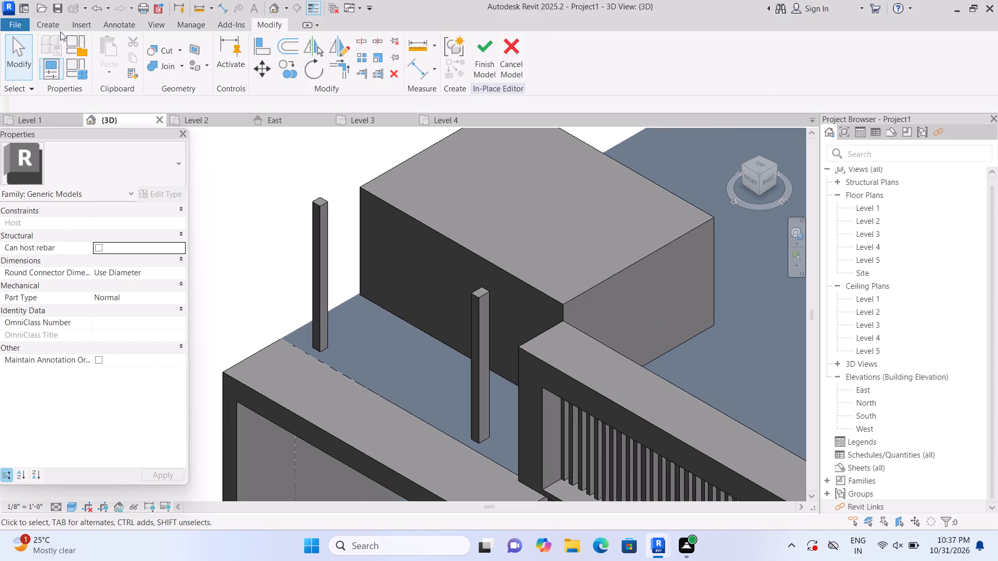
Create an extrusion with a 5" depth from a rectangle spanning the tops of the two roof posts.
{"action": "left_click", "coordinate": [49, 19]}
{"action": "left_click", "coordinate": [108, 75]}
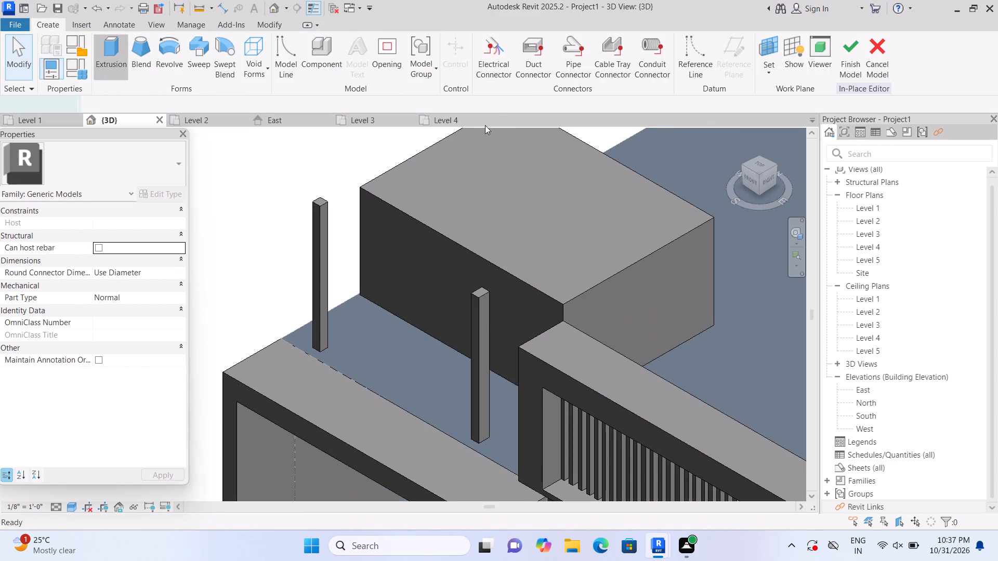
{"action": "left_click", "coordinate": [672, 73]}
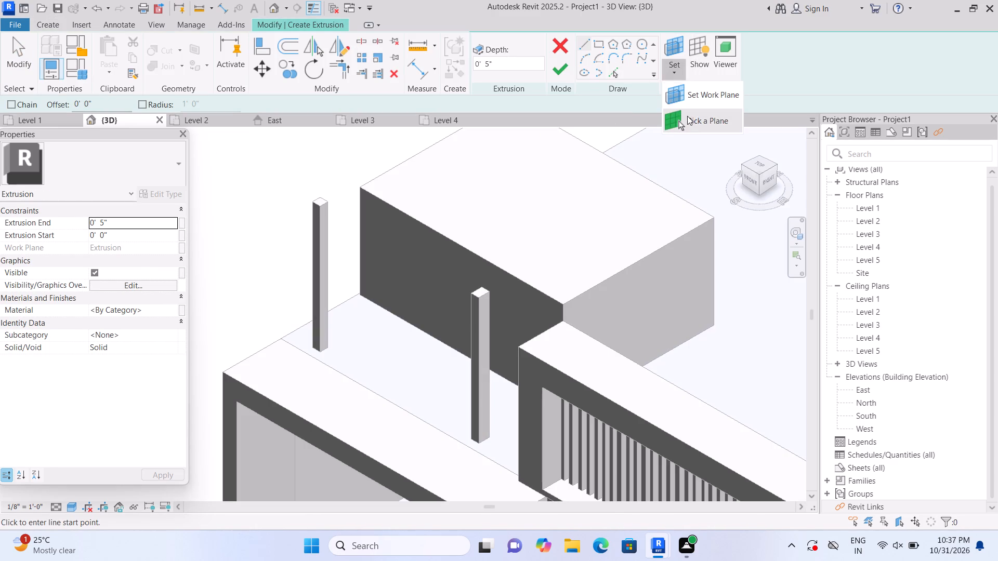
{"action": "left_click", "coordinate": [692, 124]}
{"action": "scroll", "coordinate": [344, 212], "scroll_direction": "up", "scroll_amount": 1}
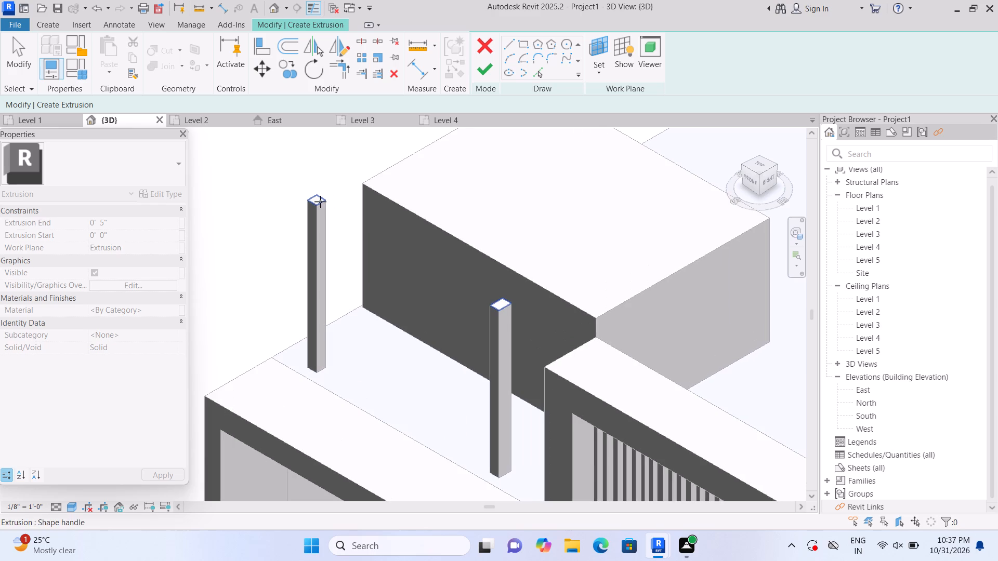
{"action": "left_click", "coordinate": [320, 202]}
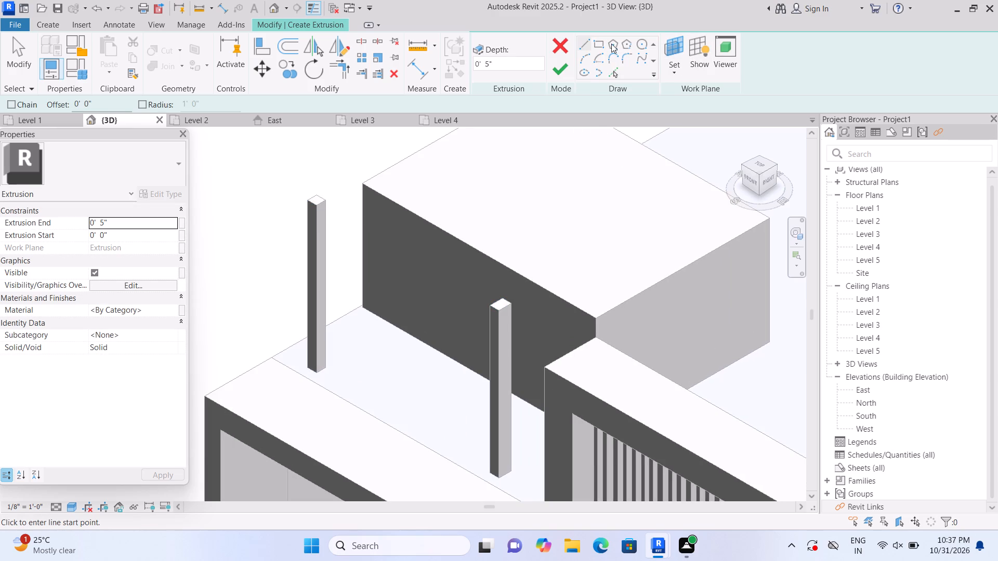
{"action": "left_click", "coordinate": [590, 42]}
{"action": "left_click", "coordinate": [598, 46]}
{"action": "scroll", "coordinate": [336, 202], "scroll_direction": "up", "scroll_amount": 1}
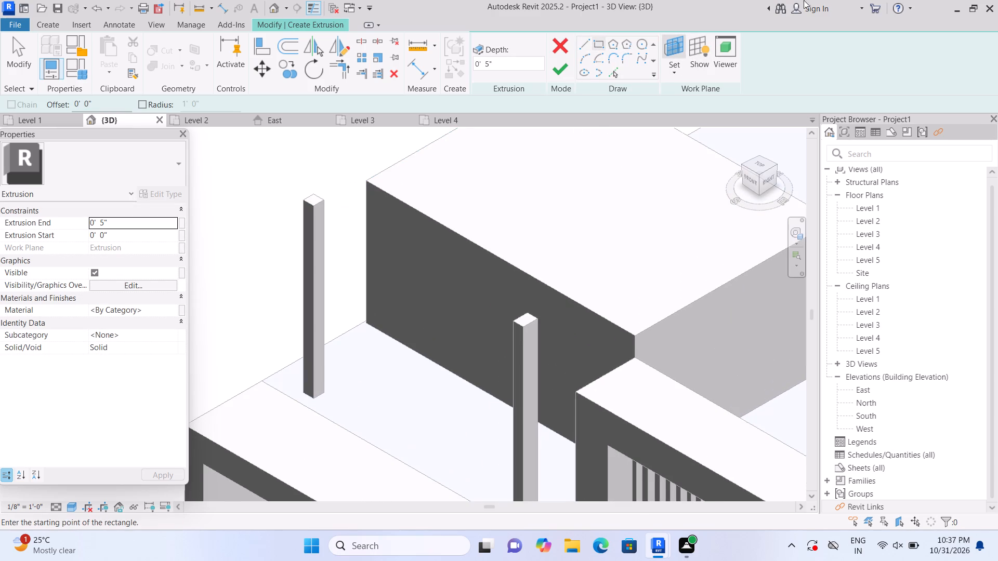
{"action": "left_click", "coordinate": [304, 201]}
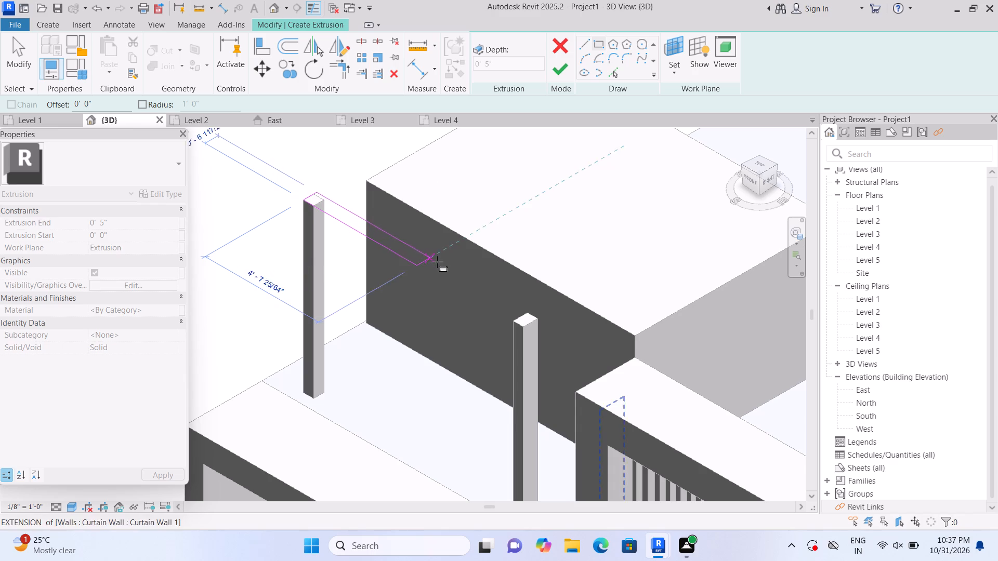
{"action": "left_click", "coordinate": [542, 317]}
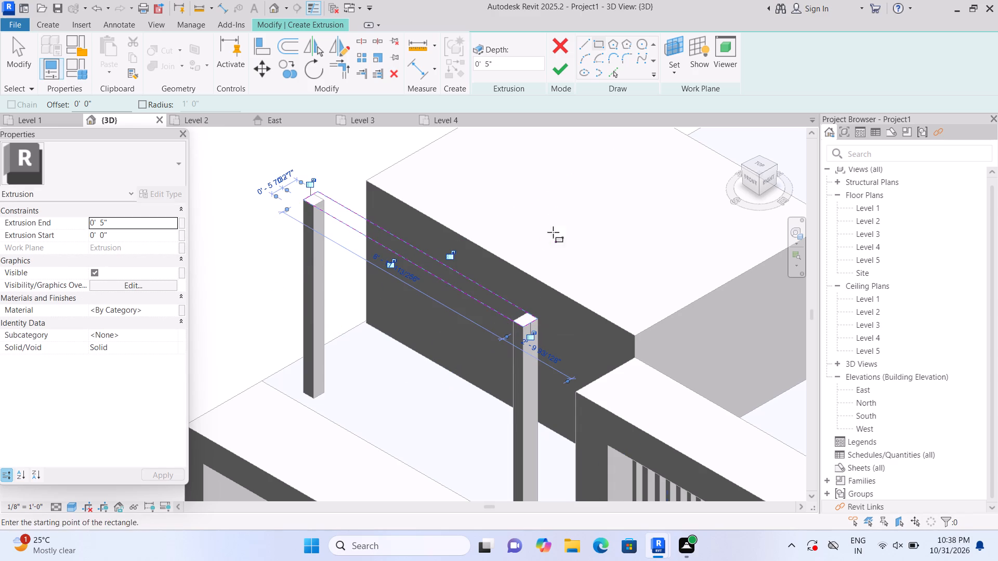
{"action": "left_click", "coordinate": [563, 72]}
Stretch the new slab's back edge over the rooftop block to a depth of about 8' 6".
{"action": "middle_click_drag", "start_coordinate": [558, 230], "coordinate": [548, 289]}
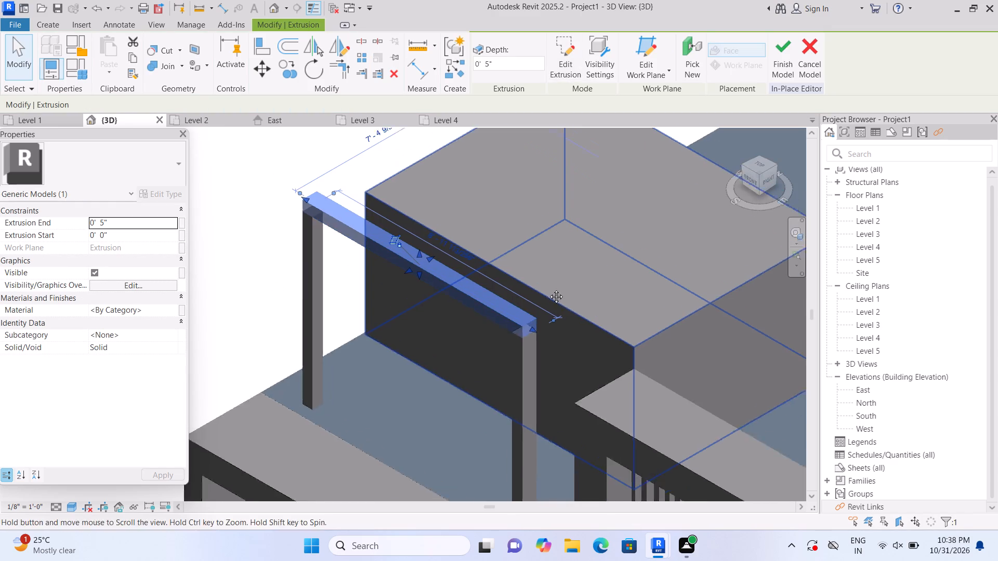
{"action": "middle_click_drag", "start_coordinate": [548, 289], "coordinate": [543, 313]}
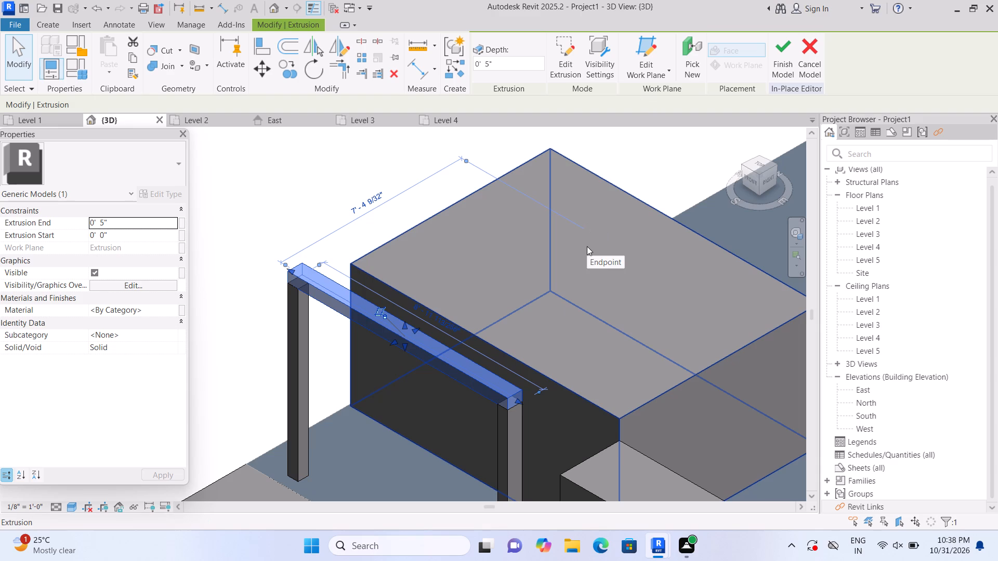
{"action": "scroll", "coordinate": [343, 333], "scroll_direction": "up", "scroll_amount": 3}
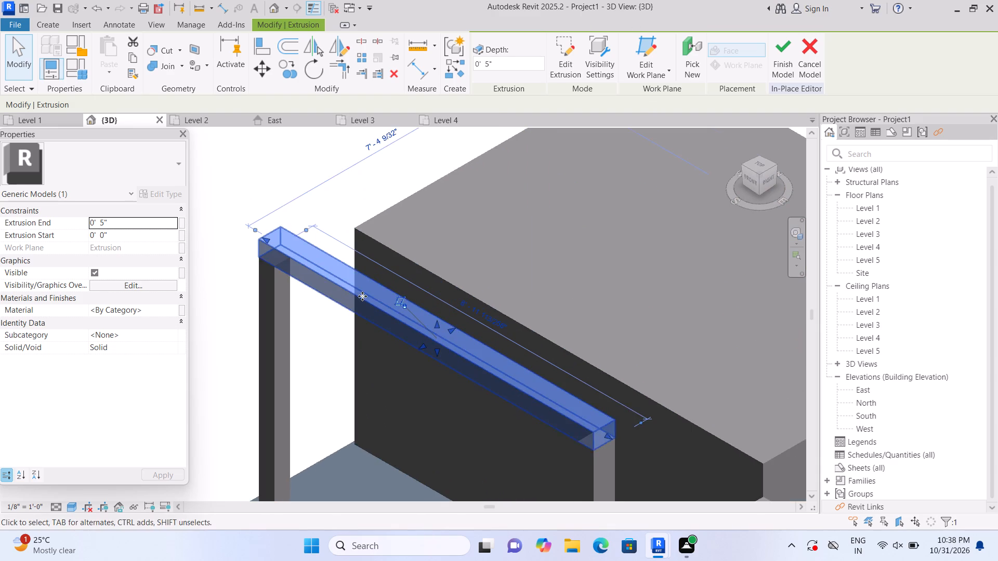
{"action": "scroll", "coordinate": [362, 296], "scroll_direction": "up", "scroll_amount": 1}
{"action": "scroll", "coordinate": [377, 293], "scroll_direction": "down", "scroll_amount": 3}
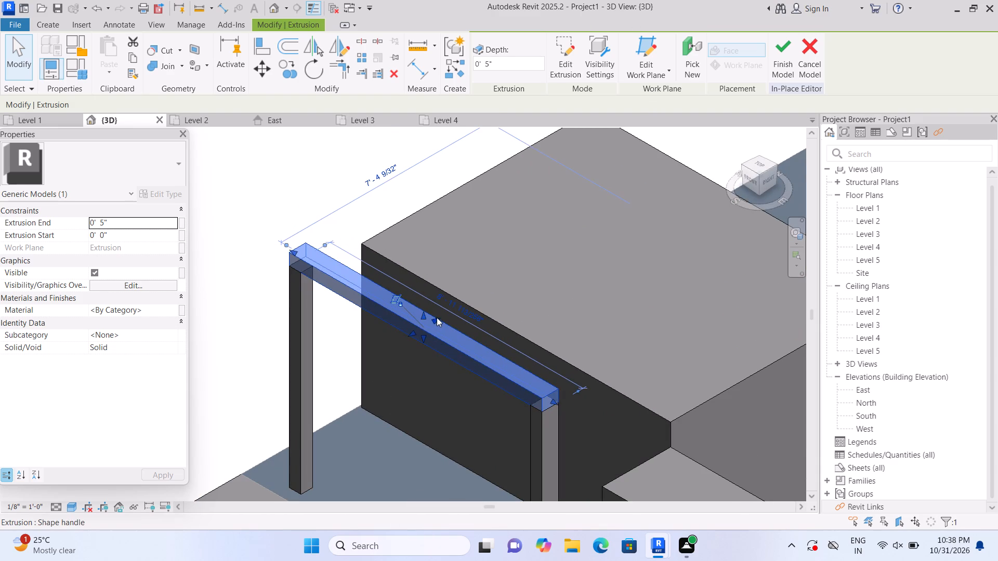
{"action": "left_click_drag", "start_coordinate": [437, 317], "coordinate": [631, 211]}
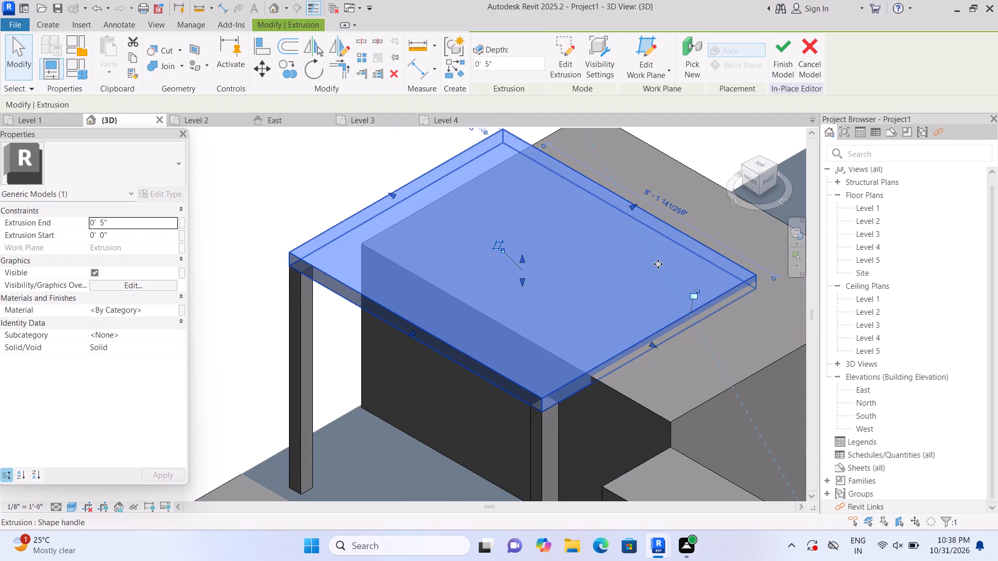
{"action": "left_click_drag", "start_coordinate": [631, 204], "coordinate": [680, 160]}
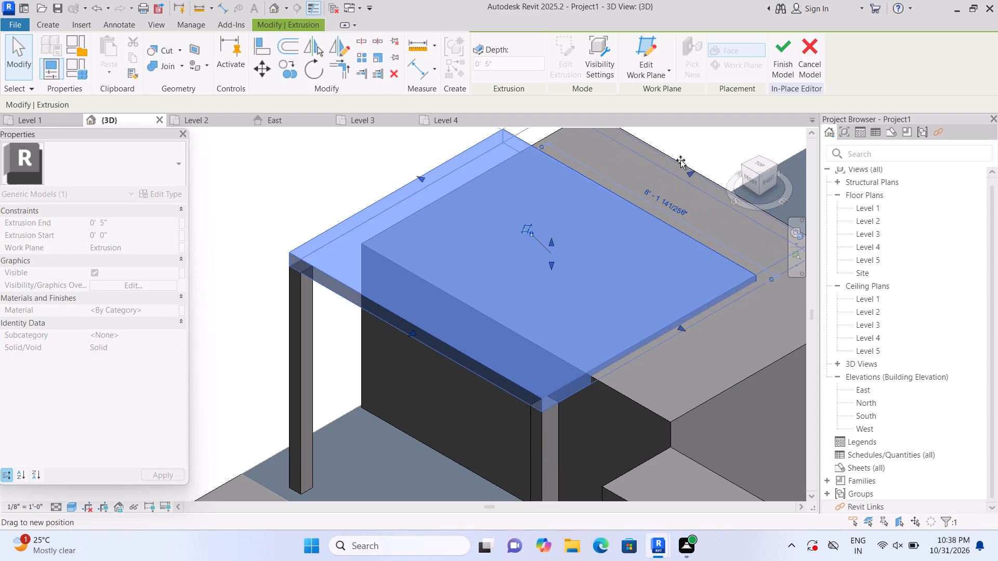
{"action": "left_click_drag", "start_coordinate": [680, 160], "coordinate": [699, 150]}
{"action": "scroll", "coordinate": [727, 309], "scroll_direction": "down", "scroll_amount": 3}
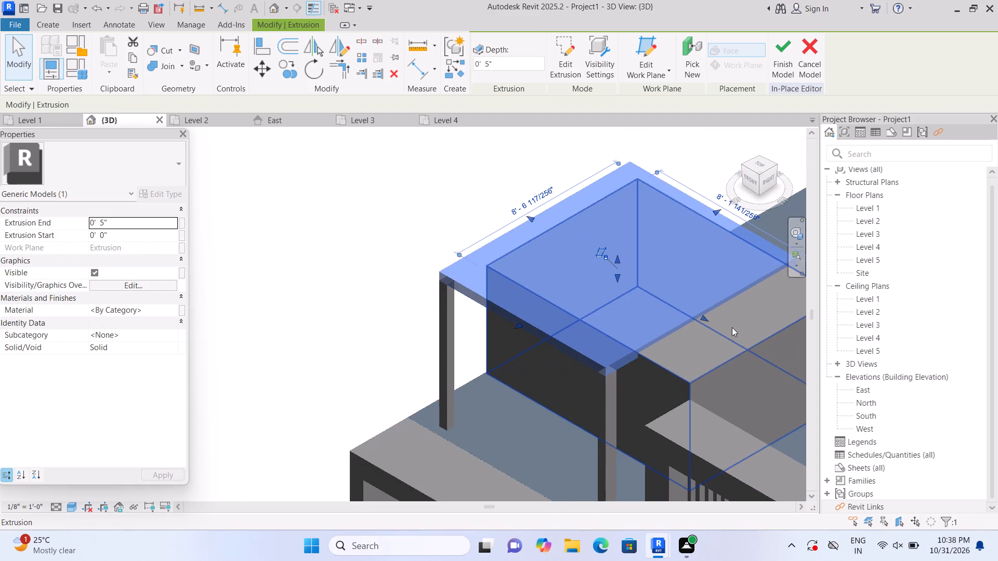
Stretch the slab sideways past the block's far end, making it about 11' 8" long.
{"action": "middle_click_drag", "start_coordinate": [708, 321], "coordinate": [535, 283]}
{"action": "scroll", "coordinate": [508, 344], "scroll_direction": "up", "scroll_amount": 2}
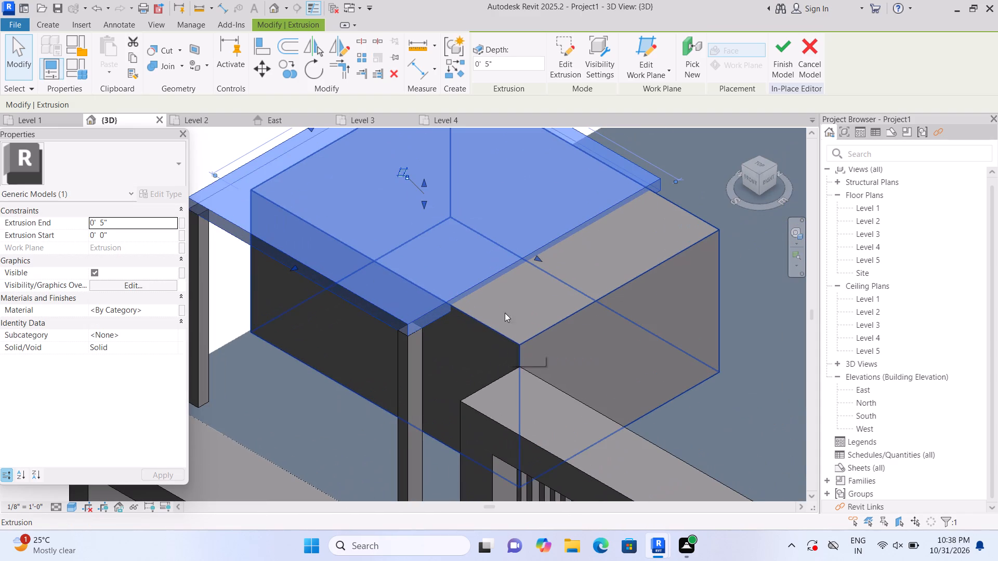
{"action": "left_click_drag", "start_coordinate": [537, 256], "coordinate": [548, 266]}
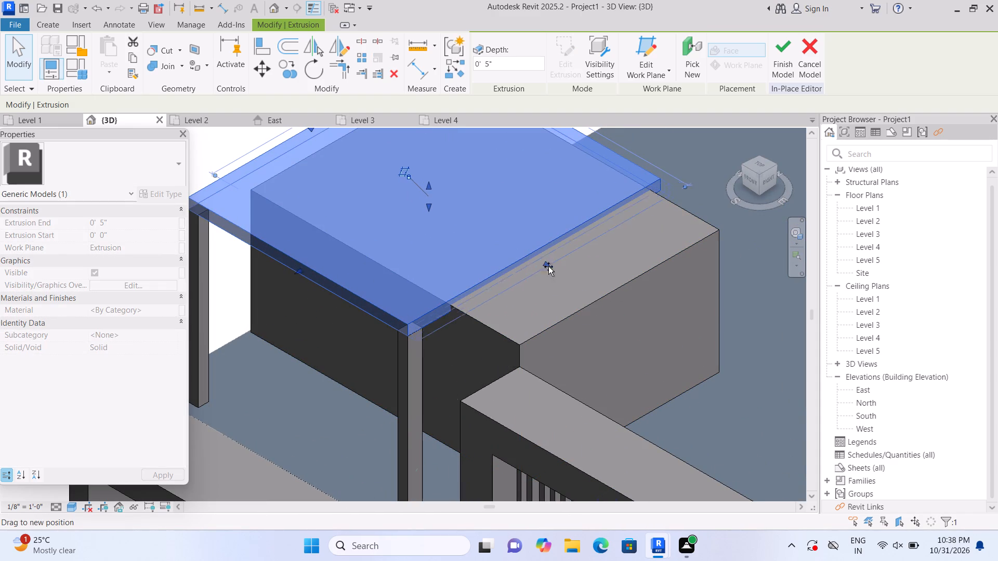
{"action": "left_click_drag", "start_coordinate": [548, 266], "coordinate": [621, 310]}
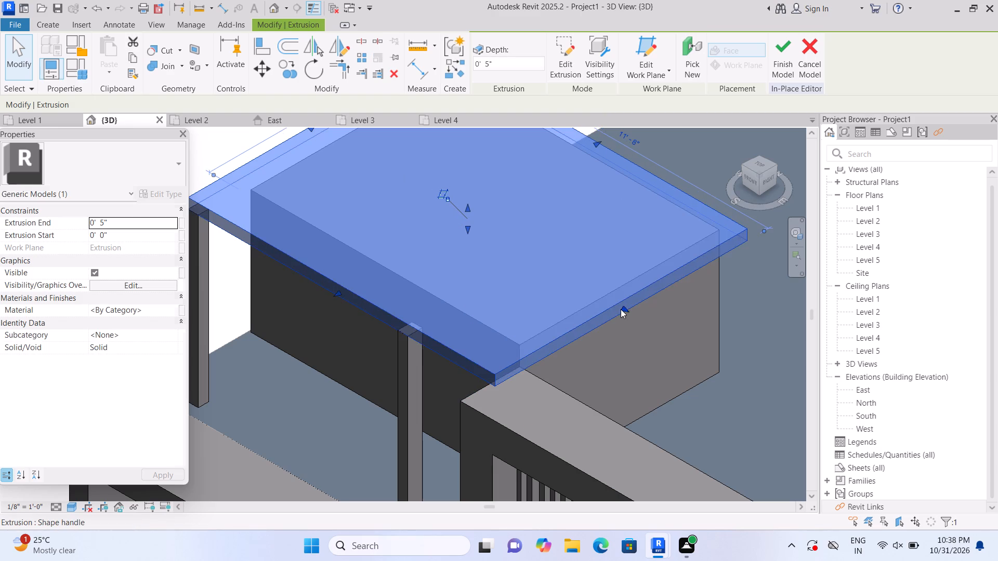
Extend the slab outward beyond the corner post and slightly past the front of both posts as overhangs.
{"action": "scroll", "coordinate": [622, 308], "scroll_direction": "down", "scroll_amount": 2}
{"action": "middle_click_drag", "start_coordinate": [247, 295], "coordinate": [356, 445]}
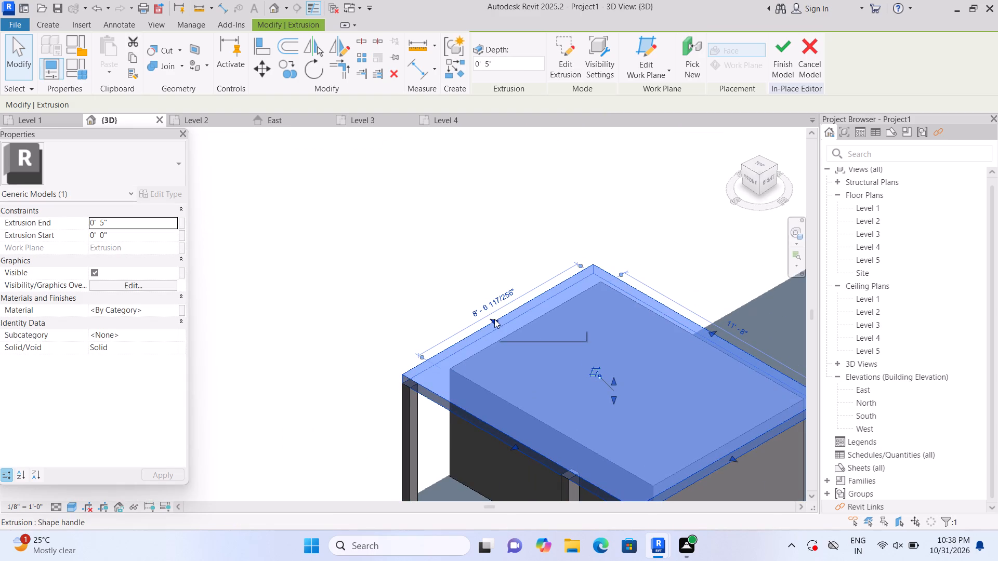
{"action": "left_click_drag", "start_coordinate": [494, 319], "coordinate": [464, 291]}
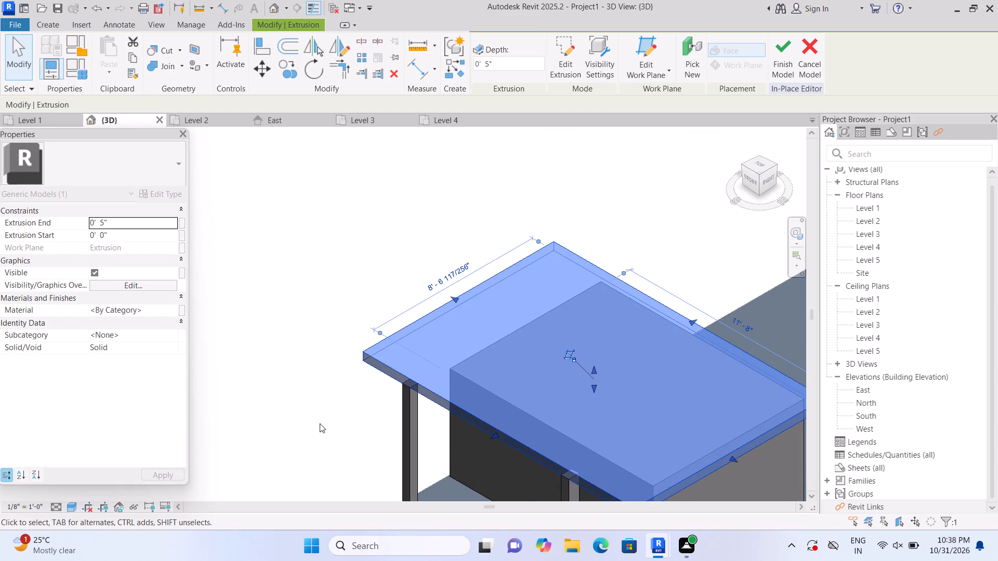
{"action": "scroll", "coordinate": [320, 423], "scroll_direction": "down", "scroll_amount": 3}
{"action": "middle_click_drag", "start_coordinate": [304, 422], "coordinate": [281, 276]}
{"action": "scroll", "coordinate": [319, 282], "scroll_direction": "up", "scroll_amount": 2}
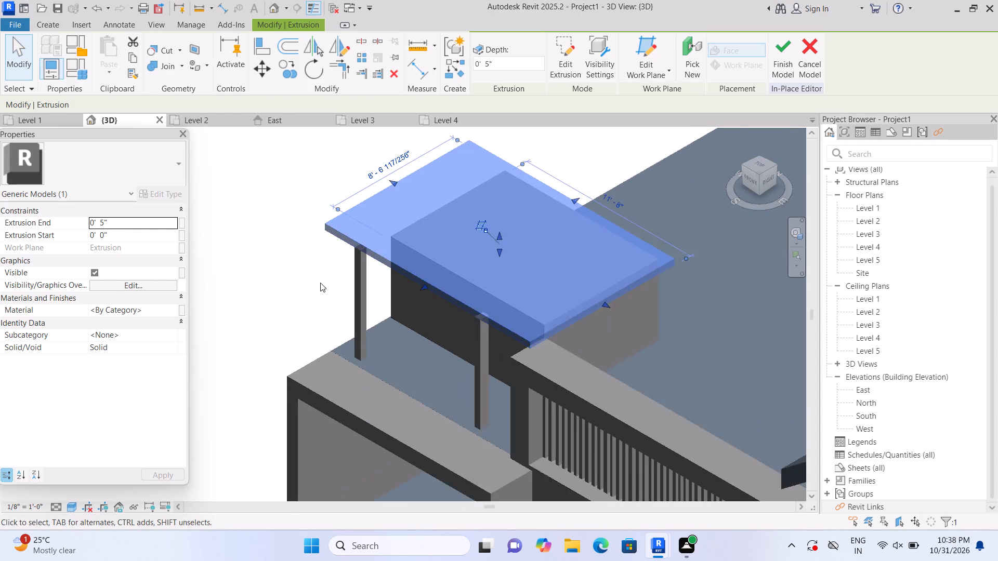
{"action": "left_click_drag", "start_coordinate": [439, 286], "coordinate": [423, 301]}
{"action": "left_click", "coordinate": [248, 310]}
Examine the roof canopy, block and front facade in the home 3D view and the front view.
{"action": "scroll", "coordinate": [250, 310], "scroll_direction": "down", "scroll_amount": 4}
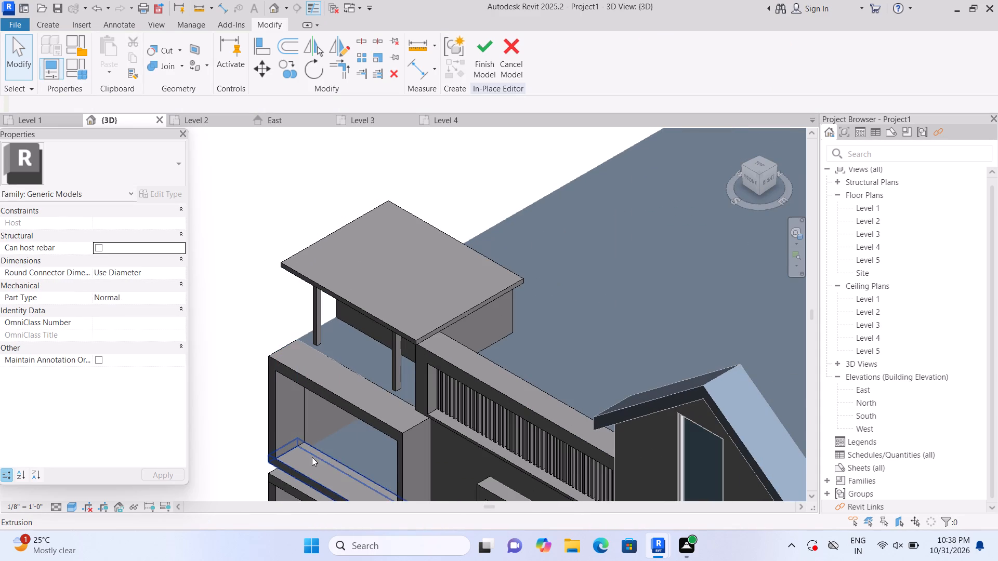
{"action": "middle_click_drag", "start_coordinate": [324, 456], "coordinate": [320, 354]}
{"action": "scroll", "coordinate": [340, 236], "scroll_direction": "up", "scroll_amount": 2}
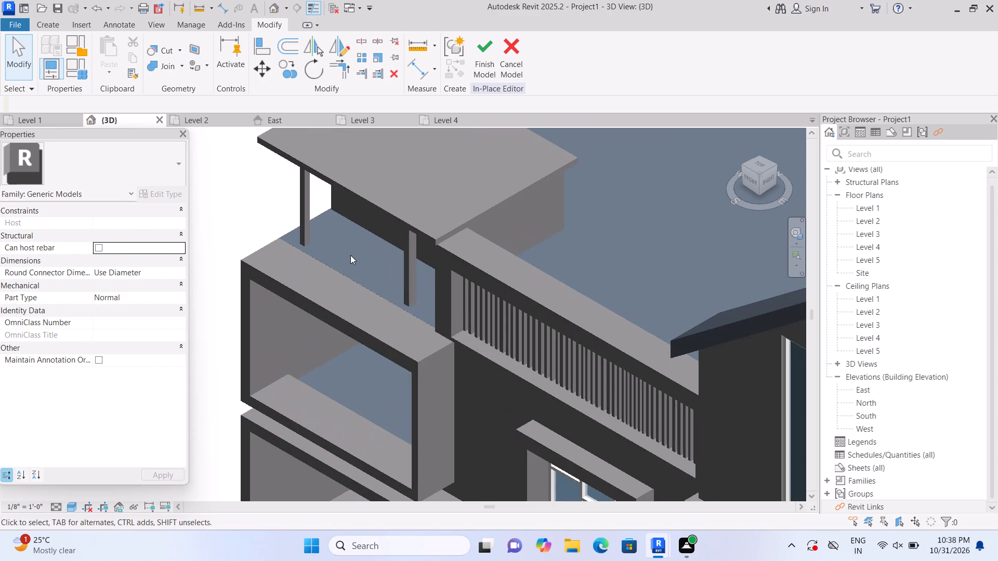
{"action": "scroll", "coordinate": [376, 296], "scroll_direction": "down", "scroll_amount": 8}
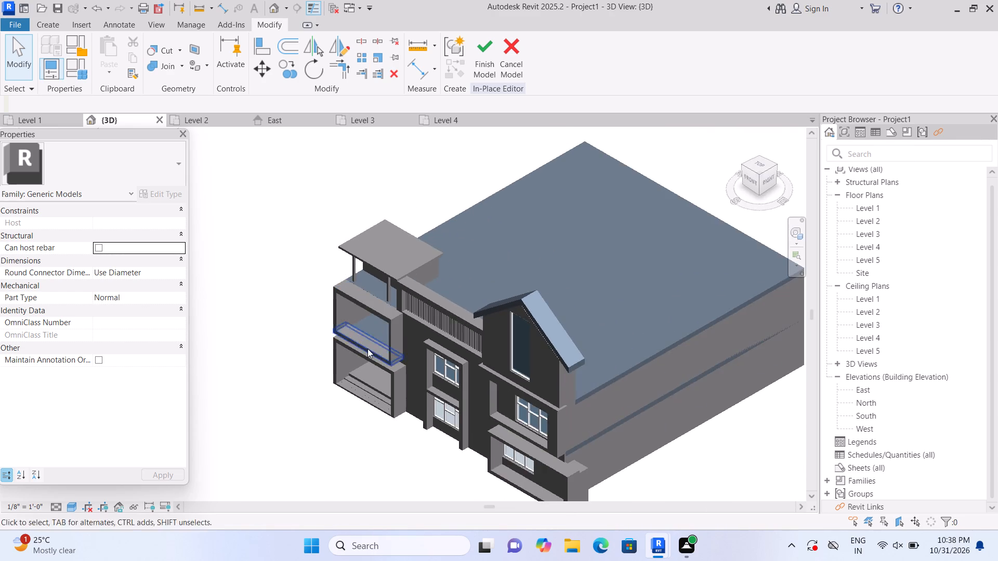
{"action": "middle_click_drag", "start_coordinate": [374, 367], "coordinate": [398, 234]}
{"action": "middle_click_drag", "start_coordinate": [405, 211], "coordinate": [379, 350]}
{"action": "scroll", "coordinate": [384, 336], "scroll_direction": "up", "scroll_amount": 5}
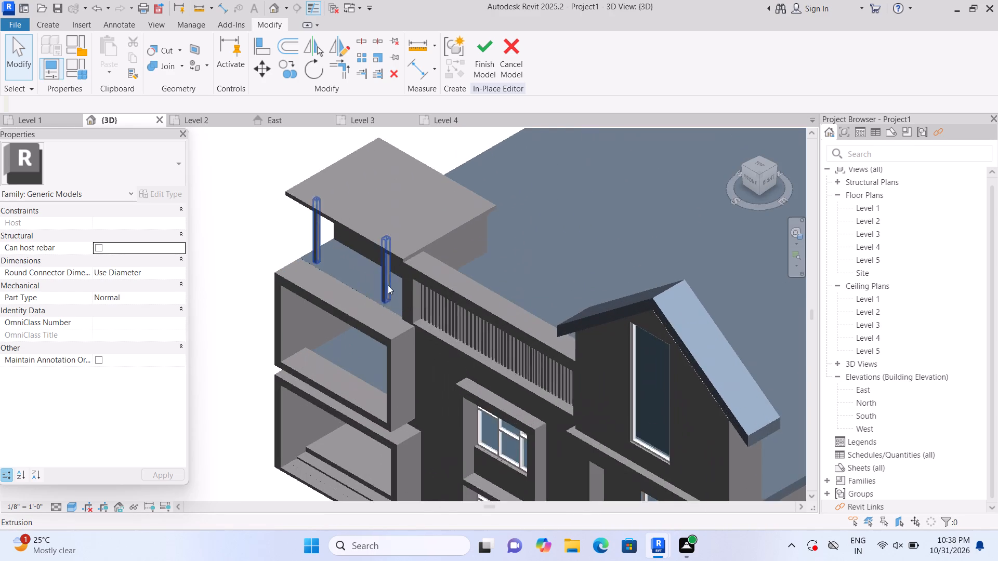
{"action": "scroll", "coordinate": [397, 276], "scroll_direction": "up", "scroll_amount": 5}
{"action": "scroll", "coordinate": [444, 244], "scroll_direction": "down", "scroll_amount": 7}
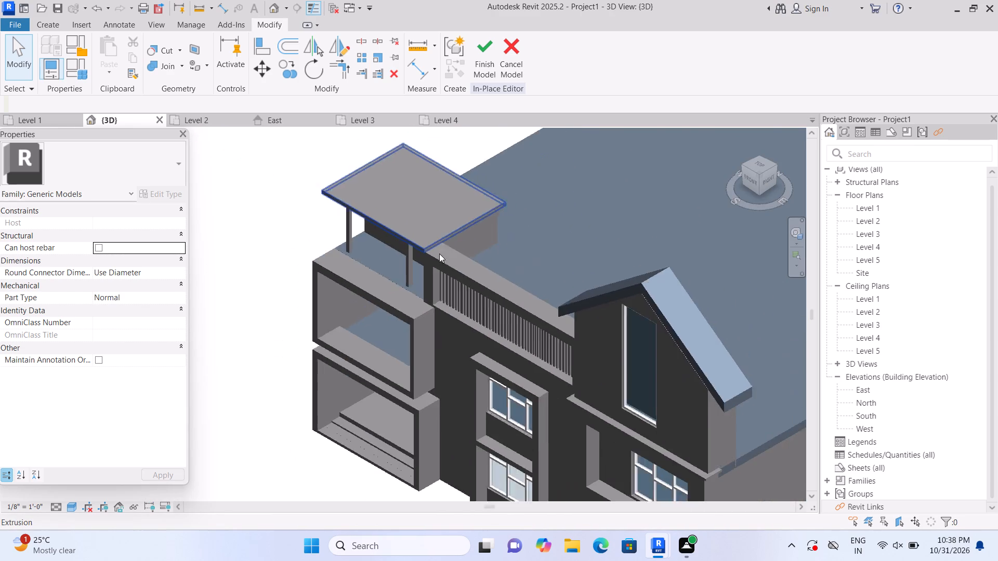
{"action": "scroll", "coordinate": [439, 253], "scroll_direction": "down", "scroll_amount": 1}
{"action": "left_click", "coordinate": [736, 132]}
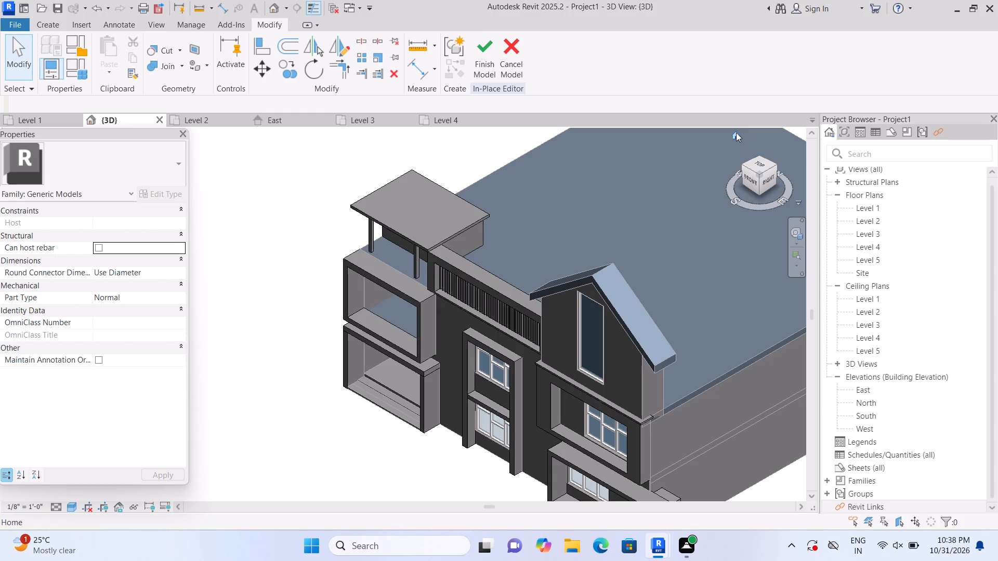
{"action": "scroll", "coordinate": [369, 417], "scroll_direction": "up", "scroll_amount": 7}
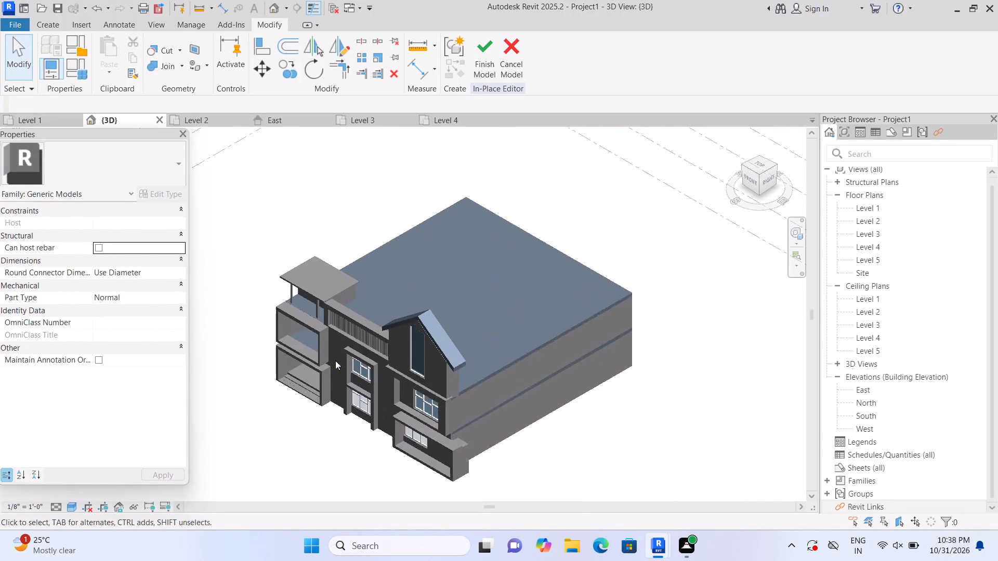
{"action": "scroll", "coordinate": [320, 386], "scroll_direction": "up", "scroll_amount": 3}
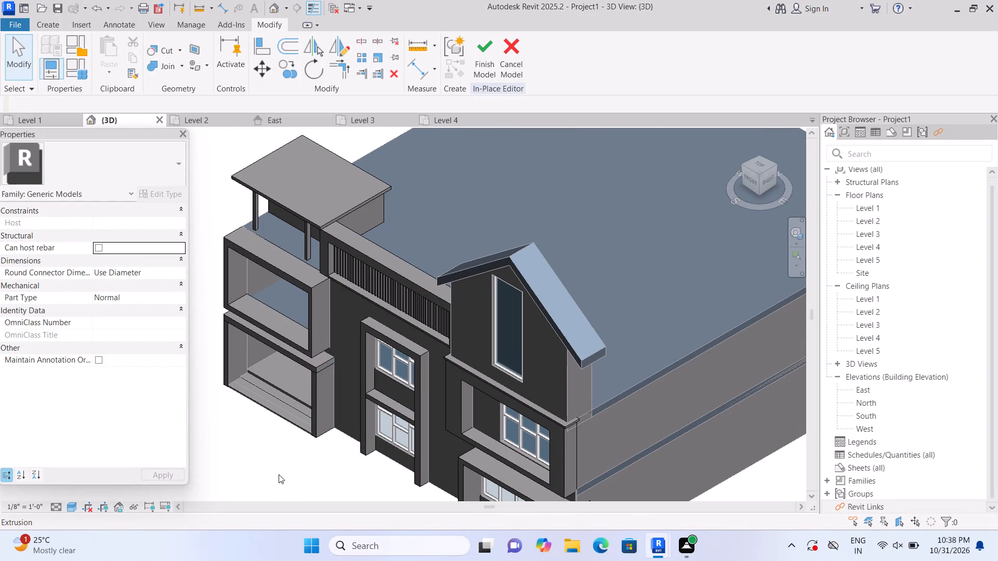
{"action": "middle_click_drag", "start_coordinate": [279, 474], "coordinate": [291, 433]}
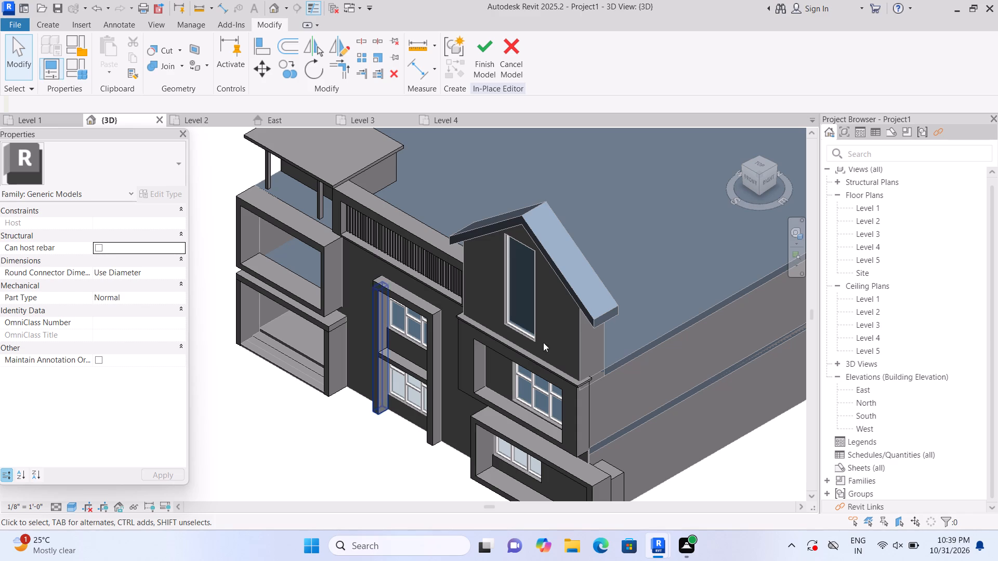
{"action": "left_click", "coordinate": [747, 183]}
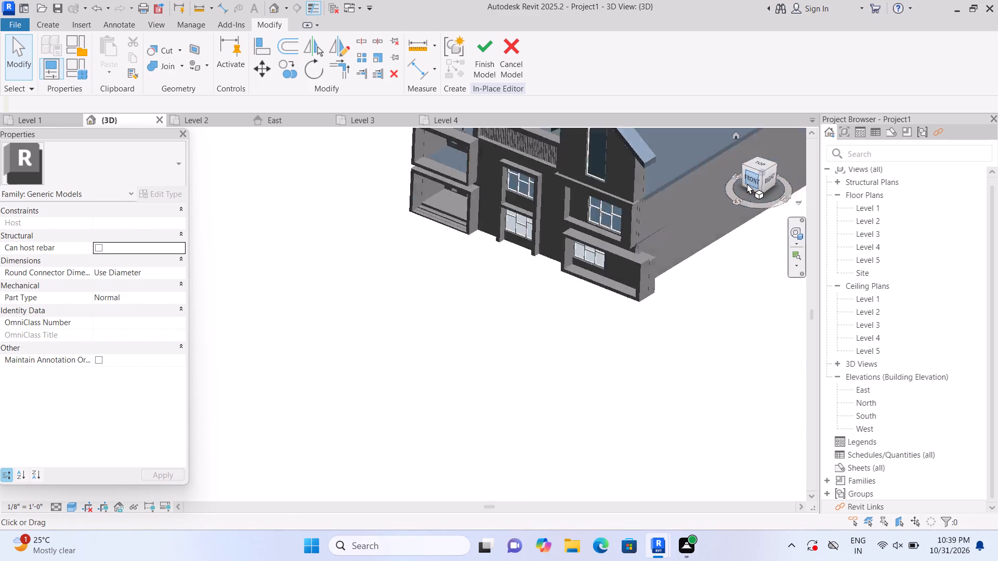
{"action": "scroll", "coordinate": [445, 336], "scroll_direction": "up", "scroll_amount": 3}
{"action": "scroll", "coordinate": [399, 325], "scroll_direction": "up", "scroll_amount": 4}
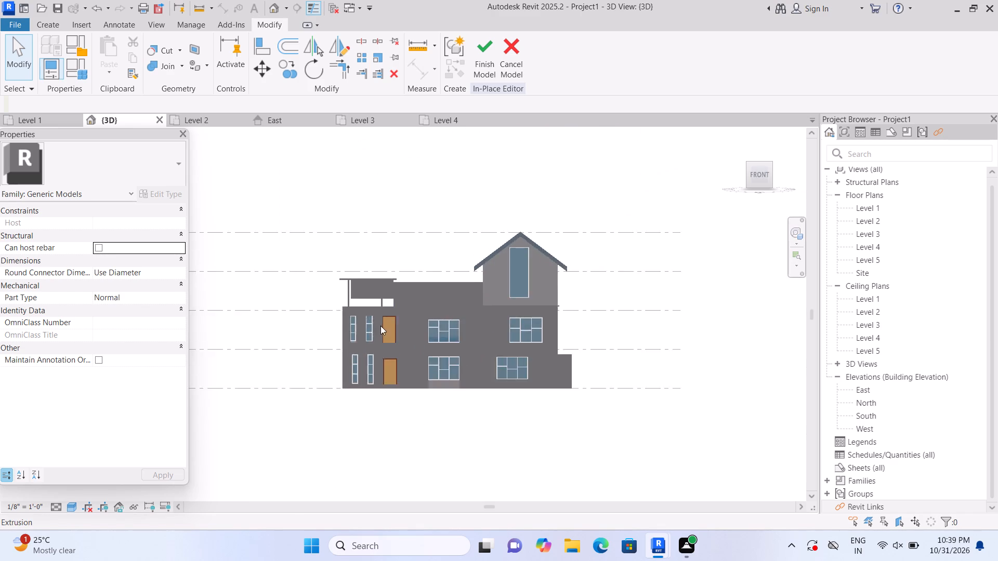
{"action": "scroll", "coordinate": [380, 326], "scroll_direction": "up", "scroll_amount": 7}
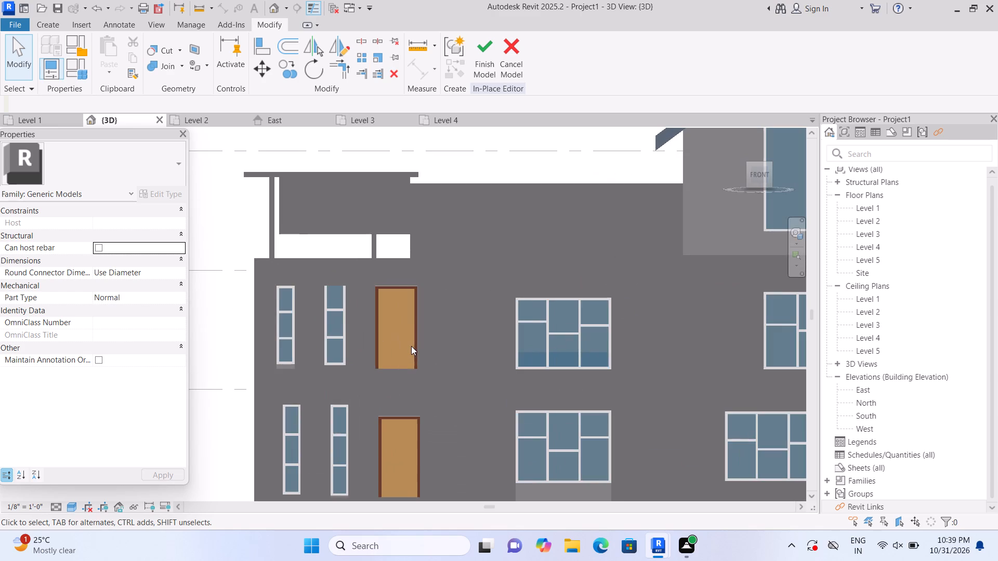
{"action": "scroll", "coordinate": [413, 347], "scroll_direction": "up", "scroll_amount": 1}
{"action": "middle_click_drag", "start_coordinate": [413, 348], "coordinate": [375, 323]}
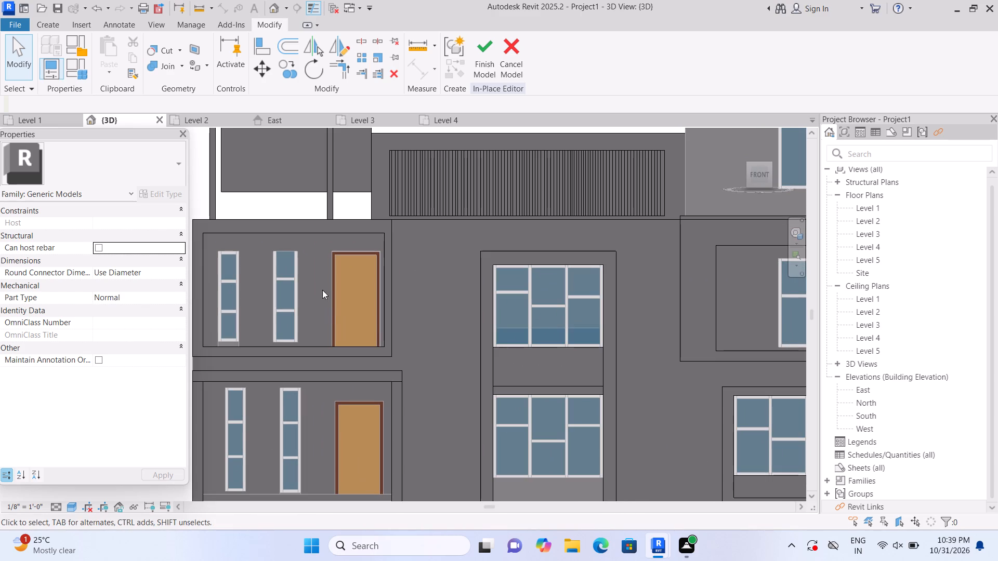
{"action": "scroll", "coordinate": [426, 394], "scroll_direction": "down", "scroll_amount": 3}
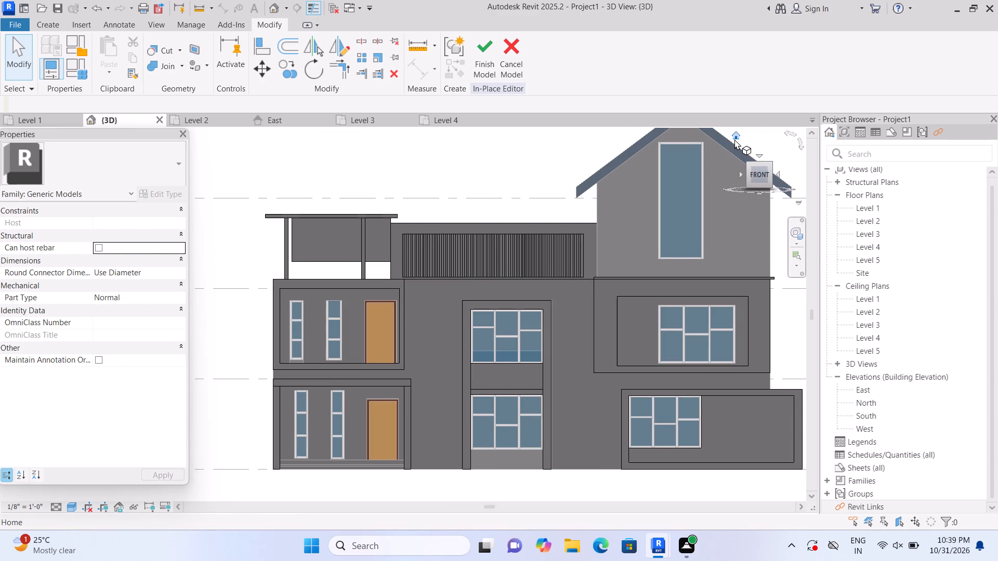
Select the rooftop block beneath the canopy slab from the house's left side.
{"action": "left_click", "coordinate": [734, 139]}
{"action": "scroll", "coordinate": [352, 416], "scroll_direction": "up", "scroll_amount": 3}
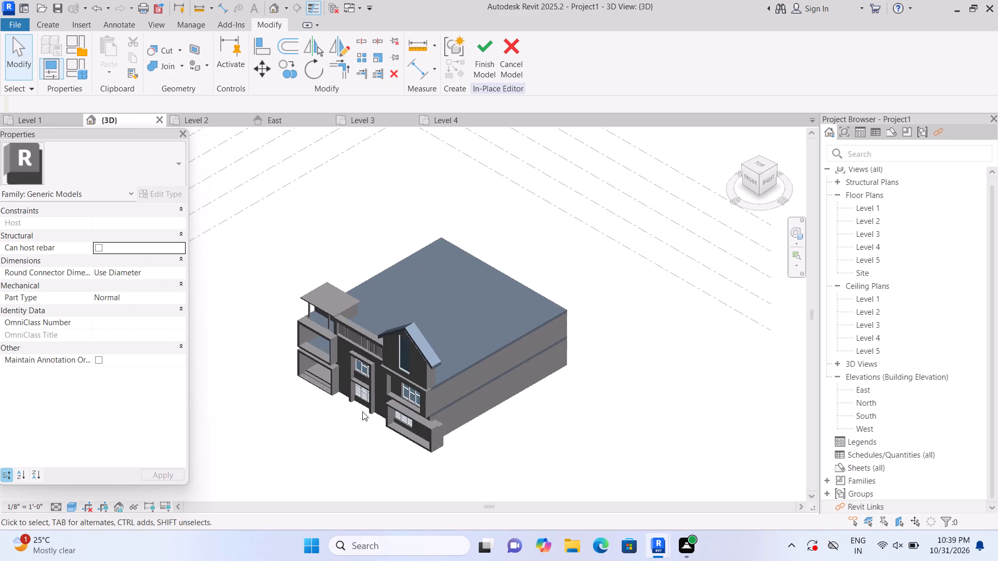
{"action": "middle_click_drag", "start_coordinate": [228, 426], "coordinate": [380, 459], "text": "shift"}
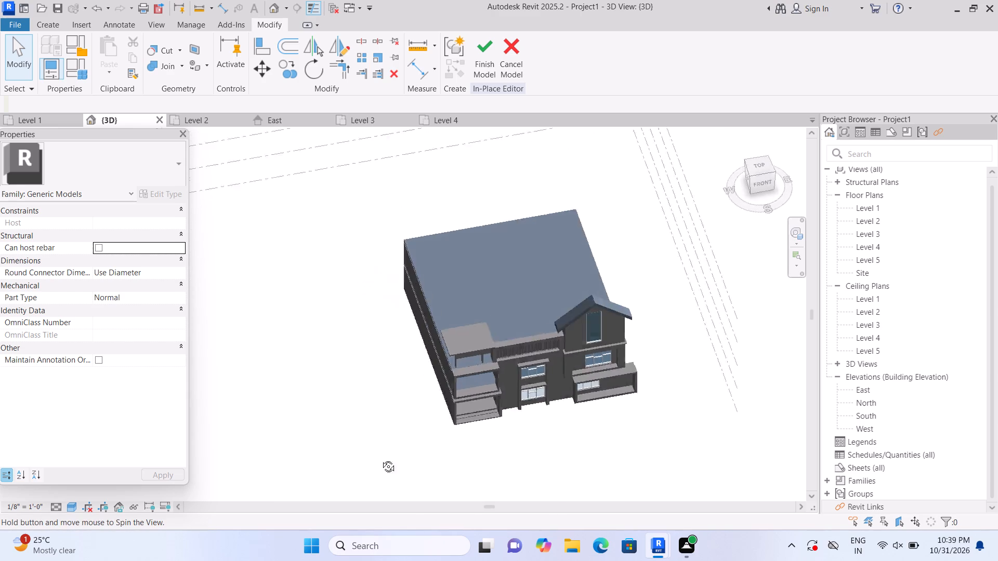
{"action": "middle_click_drag", "start_coordinate": [380, 459], "coordinate": [495, 413], "text": "shift"}
{"action": "scroll", "coordinate": [567, 296], "scroll_direction": "up", "scroll_amount": 7}
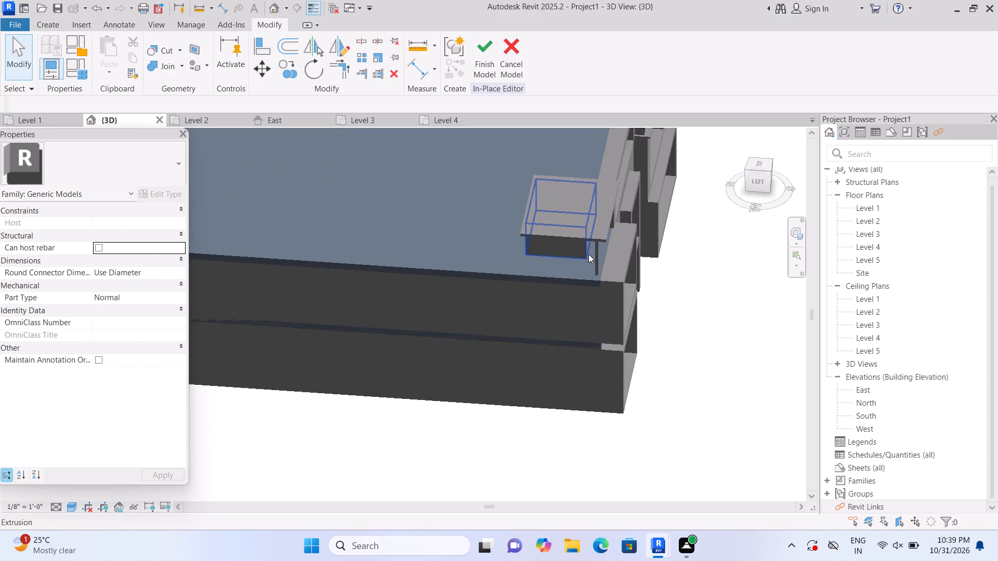
{"action": "scroll", "coordinate": [588, 254], "scroll_direction": "up", "scroll_amount": 7}
{"action": "left_click", "coordinate": [557, 246]}
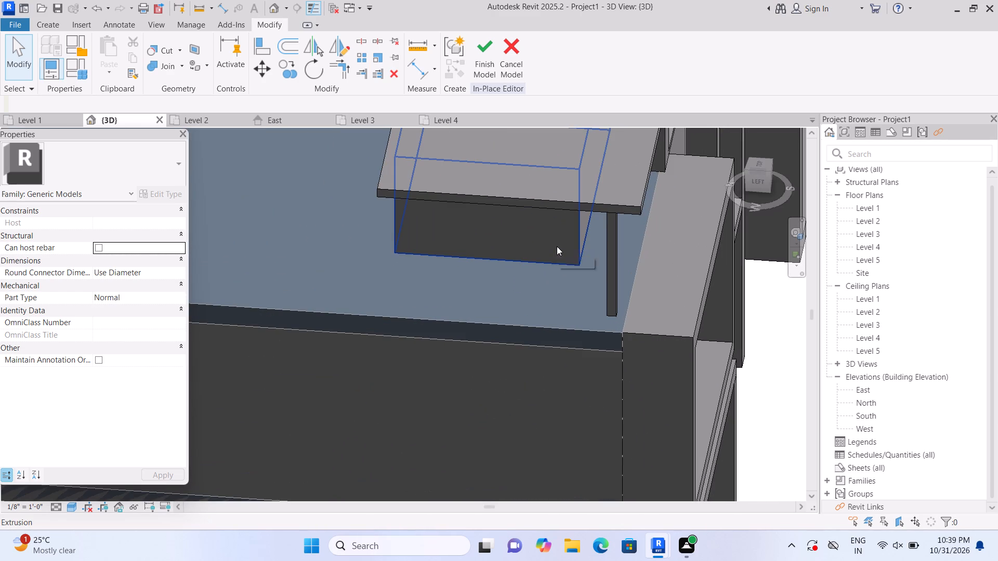
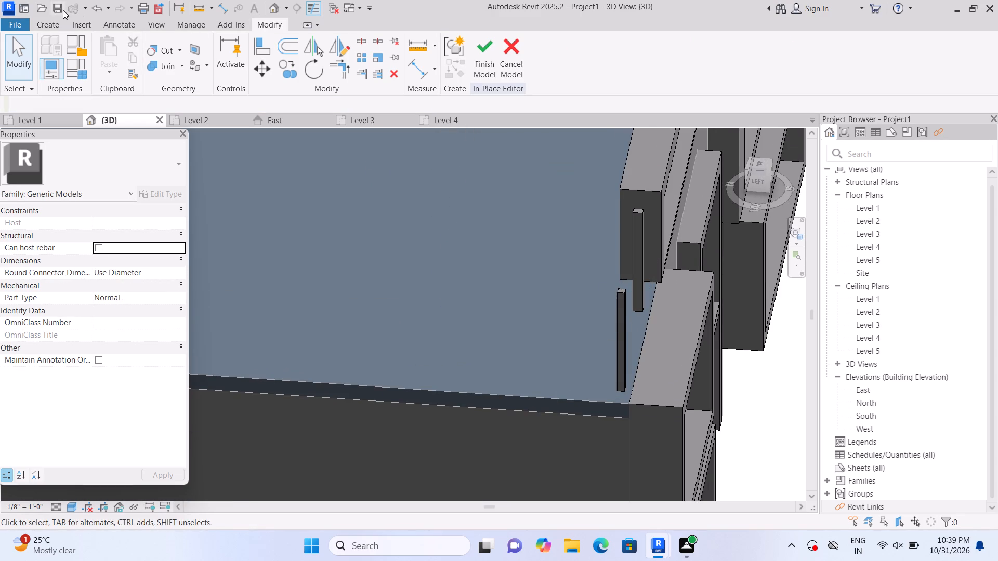
Extrude a rectangle about 5' 3" by 13' on the main roof's top face behind the two posts, 5" deep.
{"action": "left_click", "coordinate": [42, 25]}
{"action": "left_click", "coordinate": [115, 55]}
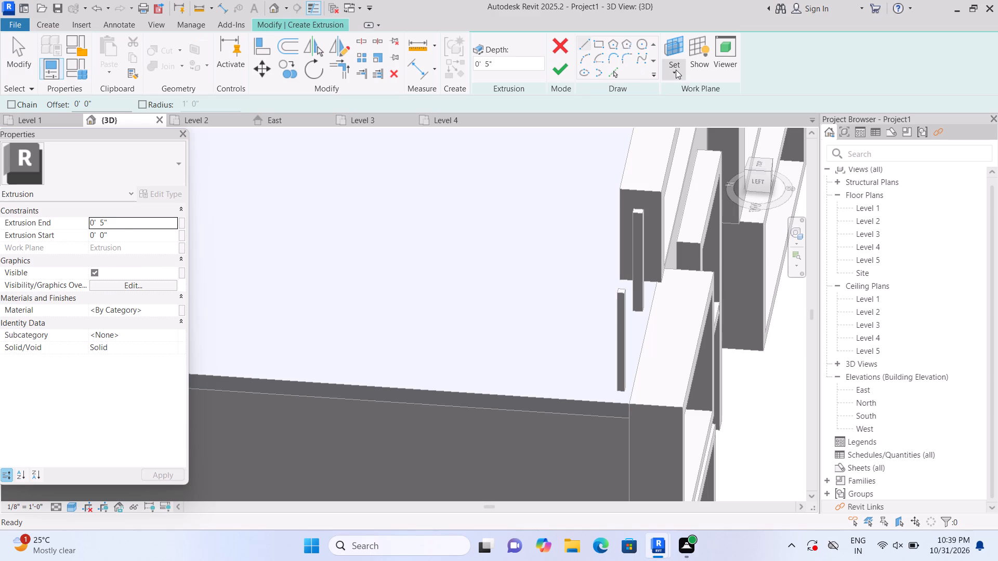
{"action": "left_click", "coordinate": [676, 70]}
{"action": "left_click", "coordinate": [686, 130]}
{"action": "scroll", "coordinate": [541, 324], "scroll_direction": "up", "scroll_amount": 1}
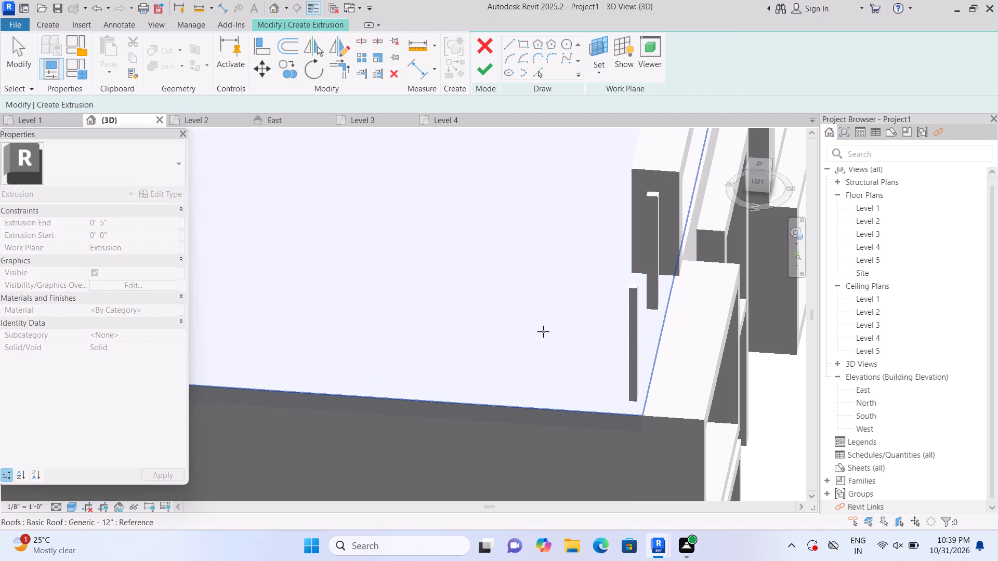
{"action": "left_click", "coordinate": [445, 389]}
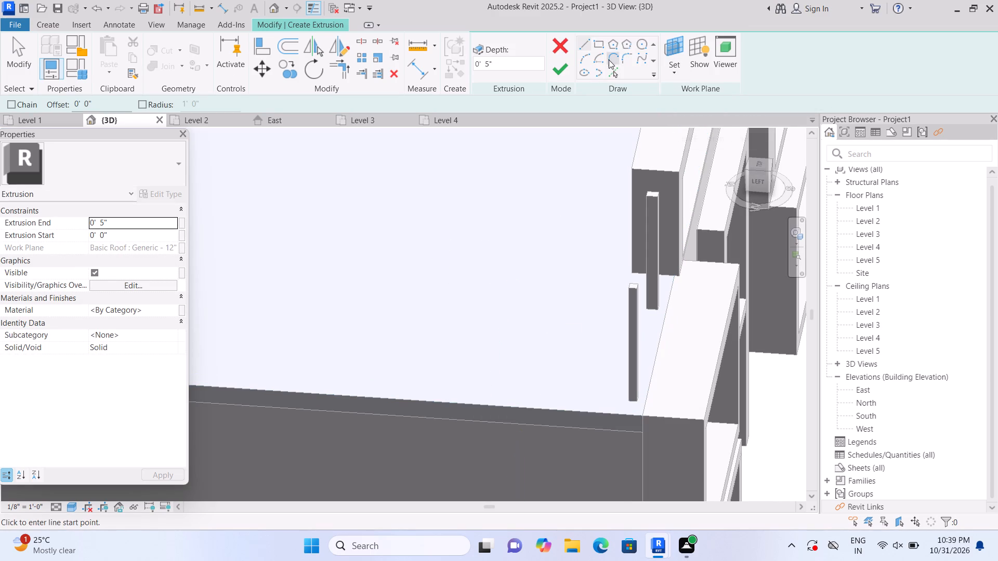
{"action": "left_click", "coordinate": [599, 45]}
{"action": "scroll", "coordinate": [611, 268], "scroll_direction": "up", "scroll_amount": 2}
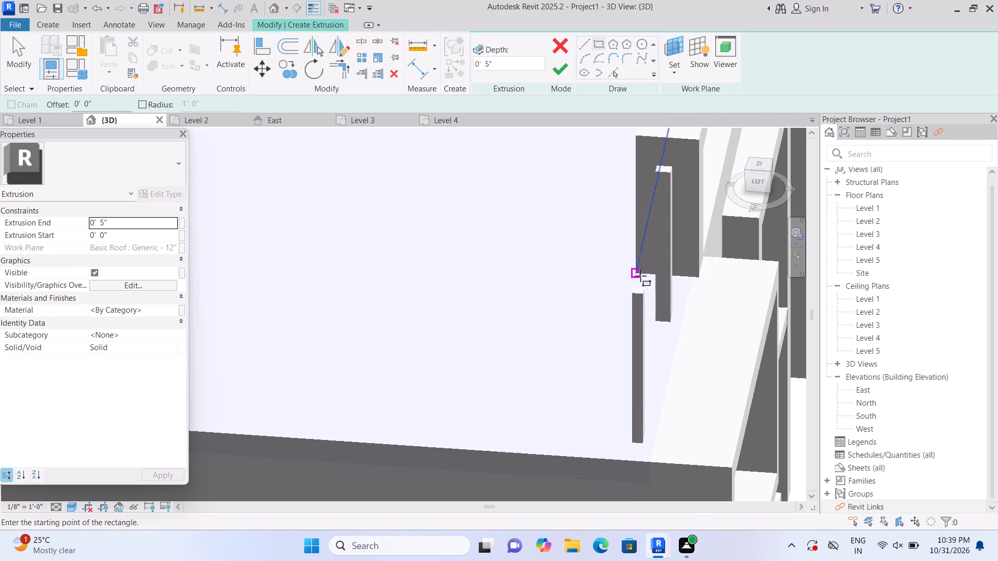
{"action": "left_click", "coordinate": [641, 276]}
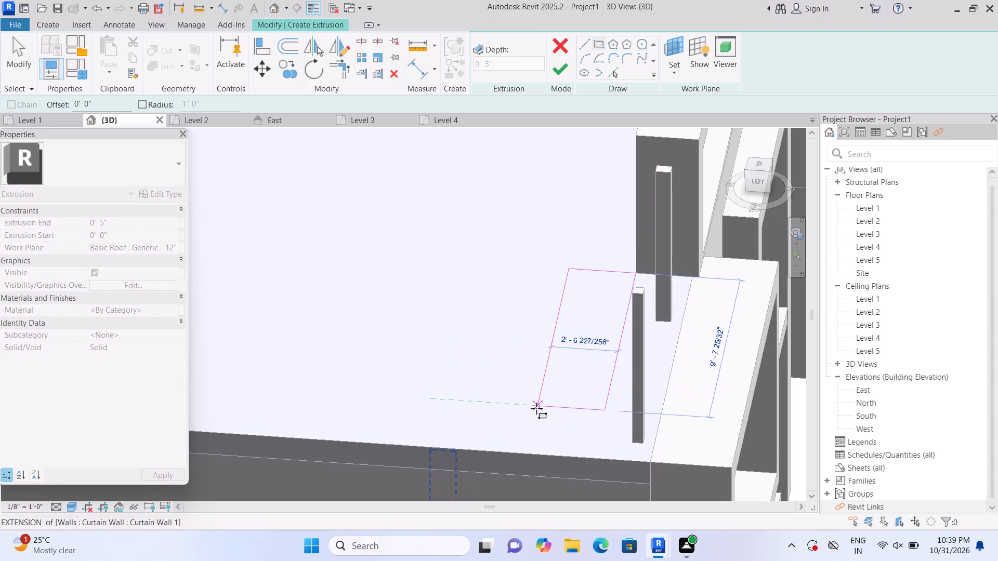
{"action": "left_click", "coordinate": [458, 447]}
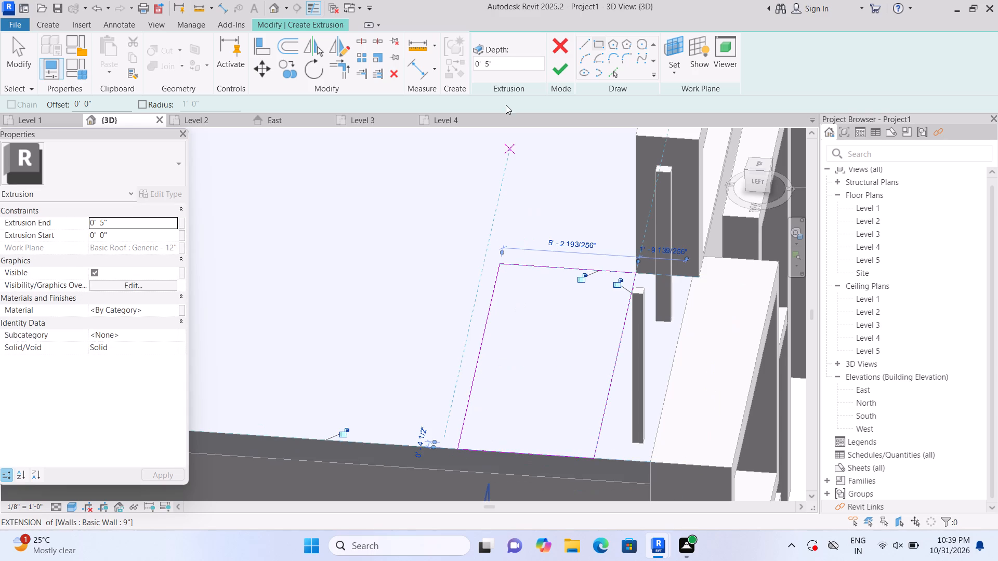
{"action": "left_click", "coordinate": [570, 78]}
{"action": "scroll", "coordinate": [548, 186], "scroll_direction": "down", "scroll_amount": 3}
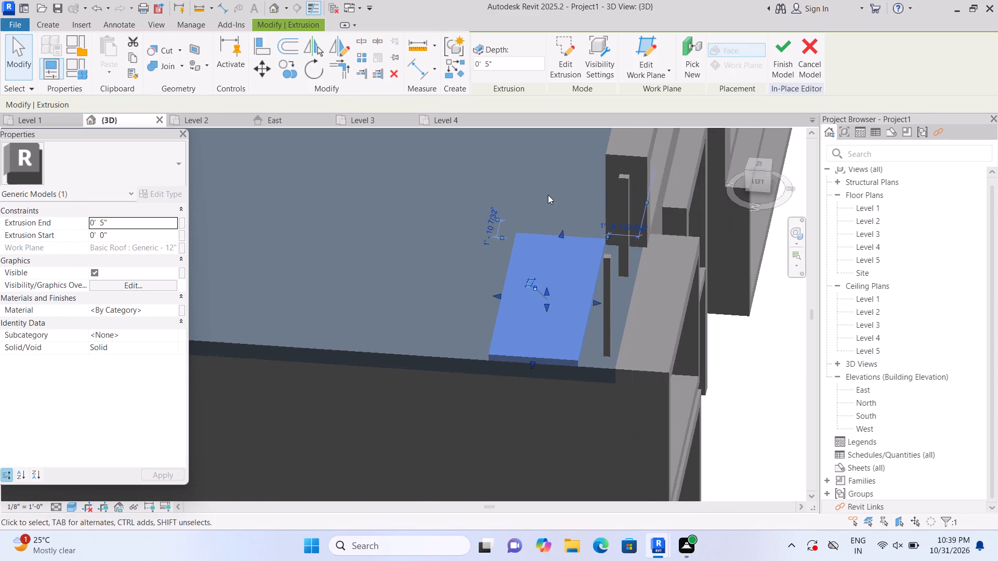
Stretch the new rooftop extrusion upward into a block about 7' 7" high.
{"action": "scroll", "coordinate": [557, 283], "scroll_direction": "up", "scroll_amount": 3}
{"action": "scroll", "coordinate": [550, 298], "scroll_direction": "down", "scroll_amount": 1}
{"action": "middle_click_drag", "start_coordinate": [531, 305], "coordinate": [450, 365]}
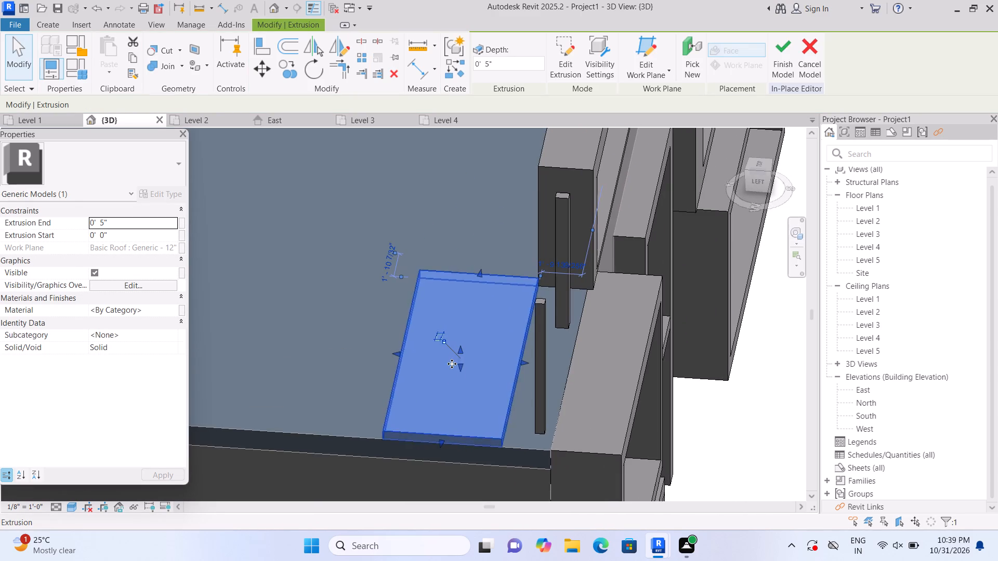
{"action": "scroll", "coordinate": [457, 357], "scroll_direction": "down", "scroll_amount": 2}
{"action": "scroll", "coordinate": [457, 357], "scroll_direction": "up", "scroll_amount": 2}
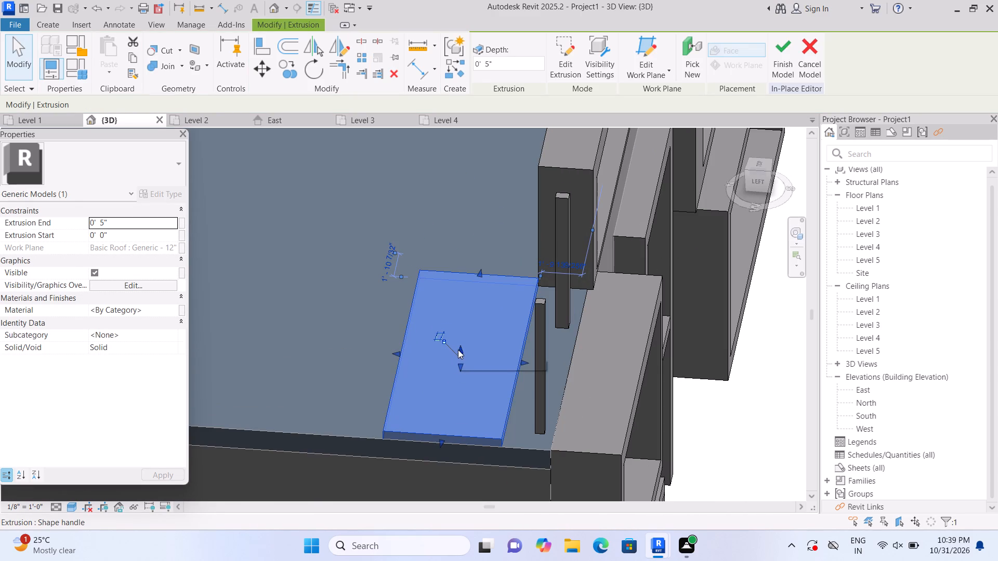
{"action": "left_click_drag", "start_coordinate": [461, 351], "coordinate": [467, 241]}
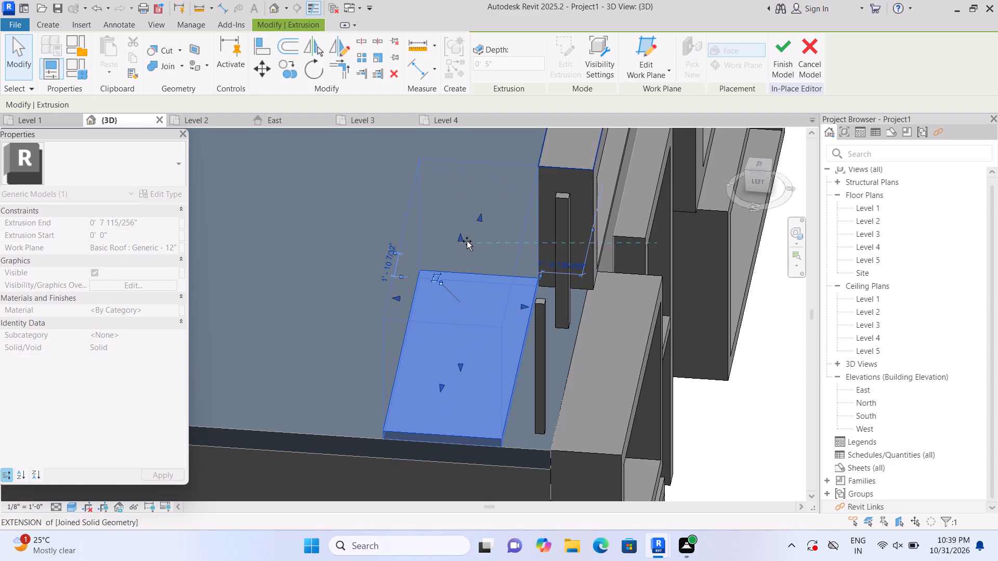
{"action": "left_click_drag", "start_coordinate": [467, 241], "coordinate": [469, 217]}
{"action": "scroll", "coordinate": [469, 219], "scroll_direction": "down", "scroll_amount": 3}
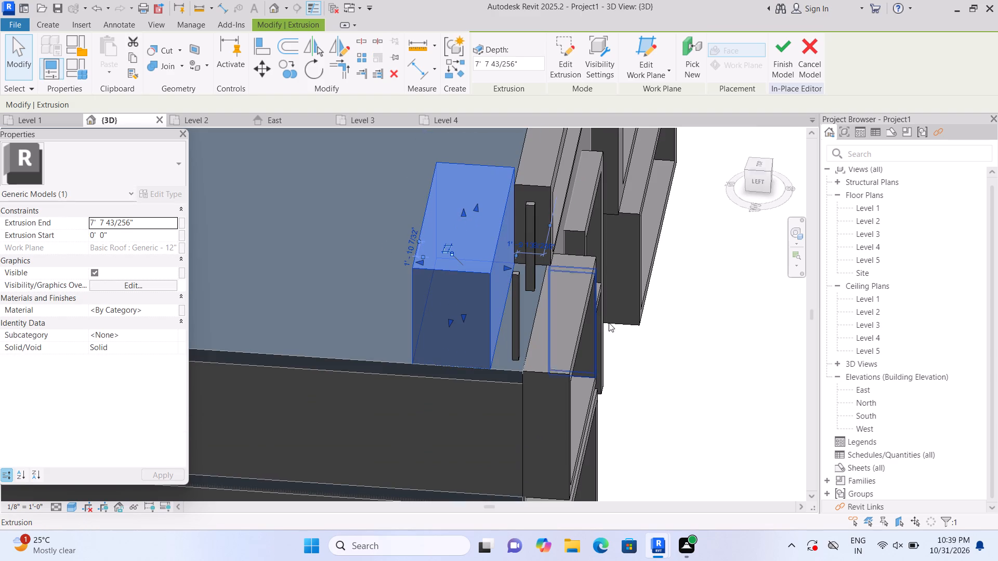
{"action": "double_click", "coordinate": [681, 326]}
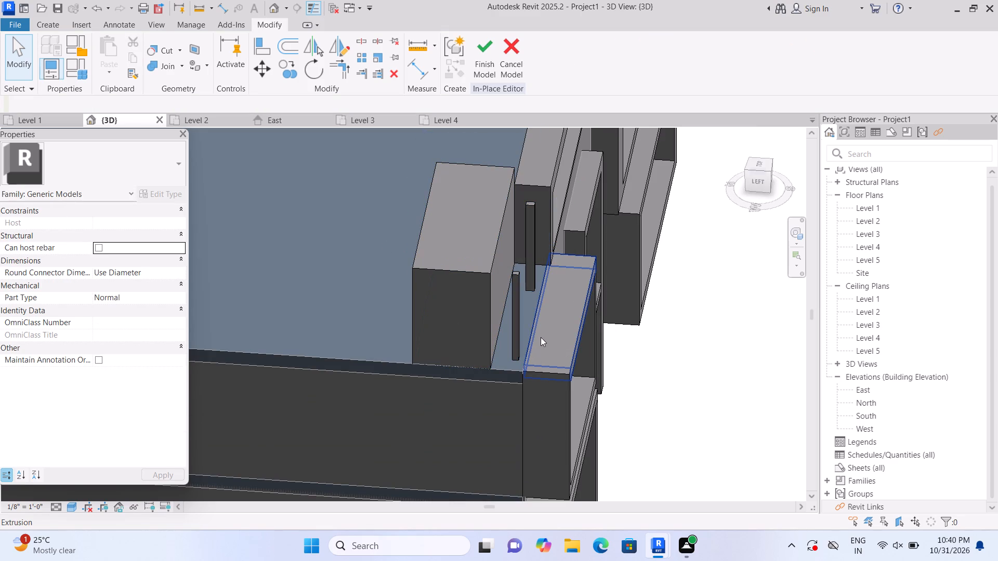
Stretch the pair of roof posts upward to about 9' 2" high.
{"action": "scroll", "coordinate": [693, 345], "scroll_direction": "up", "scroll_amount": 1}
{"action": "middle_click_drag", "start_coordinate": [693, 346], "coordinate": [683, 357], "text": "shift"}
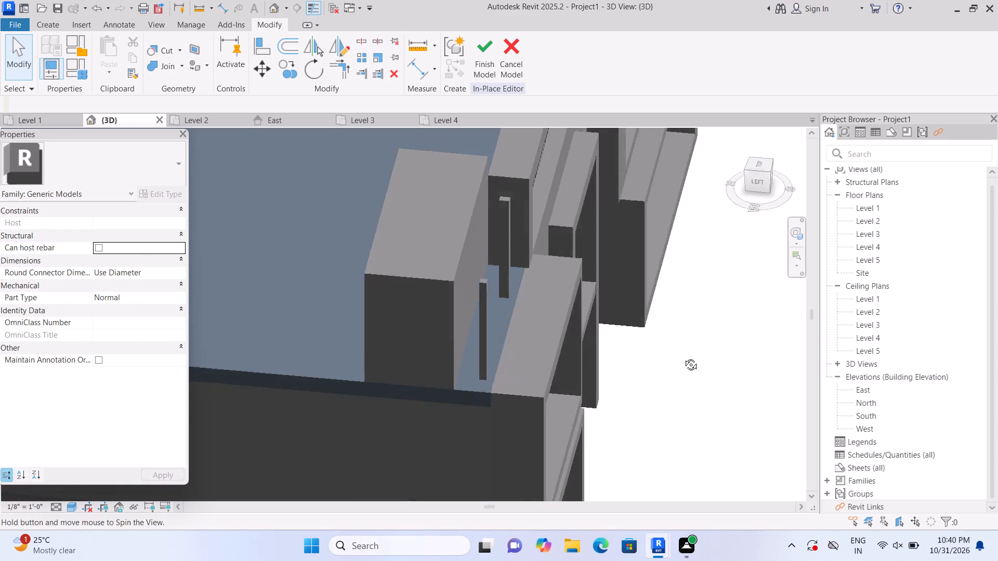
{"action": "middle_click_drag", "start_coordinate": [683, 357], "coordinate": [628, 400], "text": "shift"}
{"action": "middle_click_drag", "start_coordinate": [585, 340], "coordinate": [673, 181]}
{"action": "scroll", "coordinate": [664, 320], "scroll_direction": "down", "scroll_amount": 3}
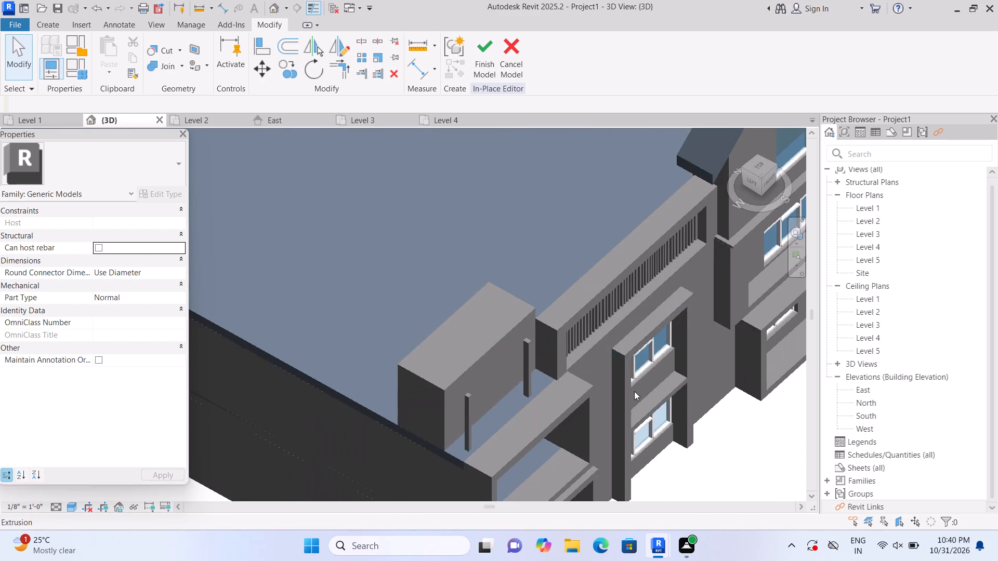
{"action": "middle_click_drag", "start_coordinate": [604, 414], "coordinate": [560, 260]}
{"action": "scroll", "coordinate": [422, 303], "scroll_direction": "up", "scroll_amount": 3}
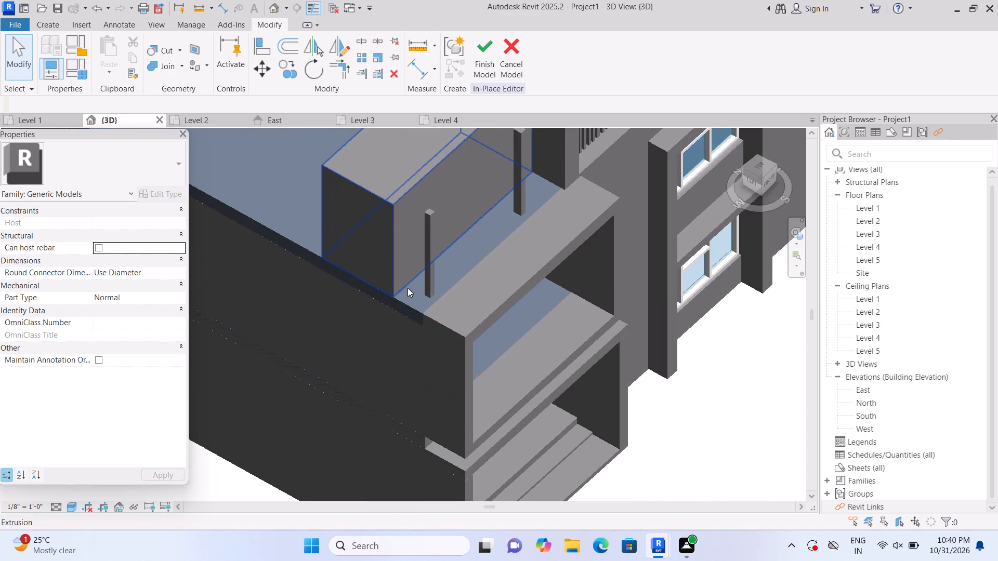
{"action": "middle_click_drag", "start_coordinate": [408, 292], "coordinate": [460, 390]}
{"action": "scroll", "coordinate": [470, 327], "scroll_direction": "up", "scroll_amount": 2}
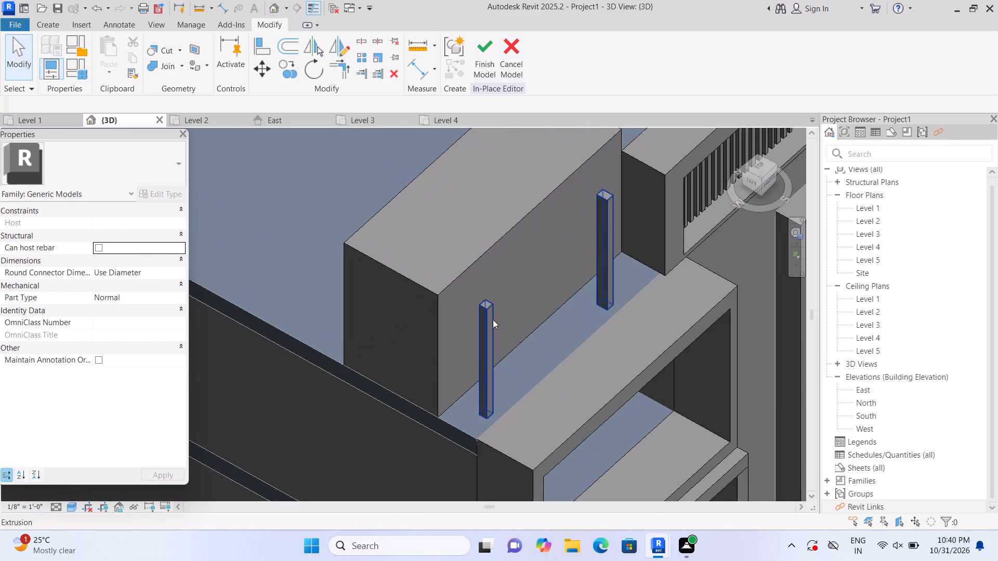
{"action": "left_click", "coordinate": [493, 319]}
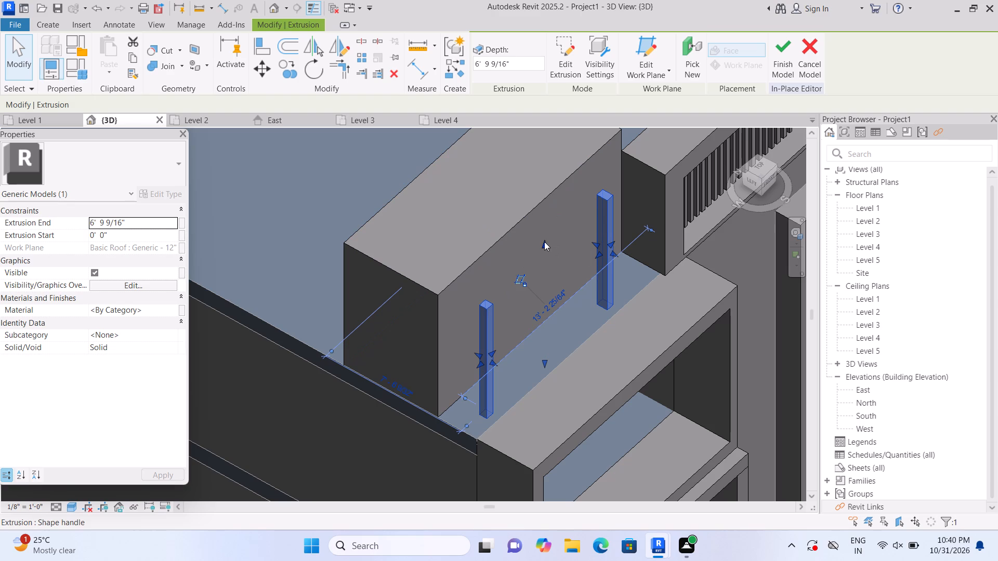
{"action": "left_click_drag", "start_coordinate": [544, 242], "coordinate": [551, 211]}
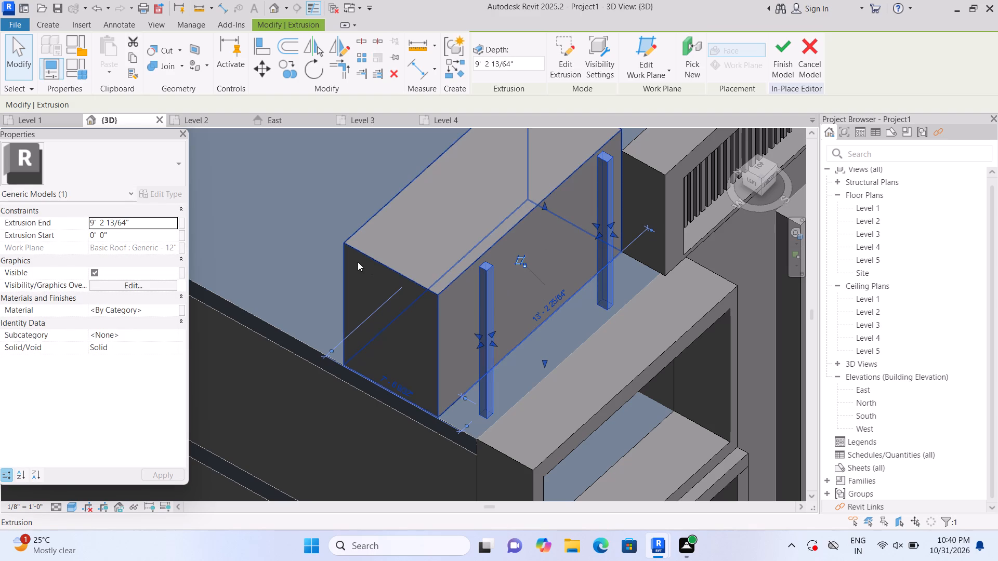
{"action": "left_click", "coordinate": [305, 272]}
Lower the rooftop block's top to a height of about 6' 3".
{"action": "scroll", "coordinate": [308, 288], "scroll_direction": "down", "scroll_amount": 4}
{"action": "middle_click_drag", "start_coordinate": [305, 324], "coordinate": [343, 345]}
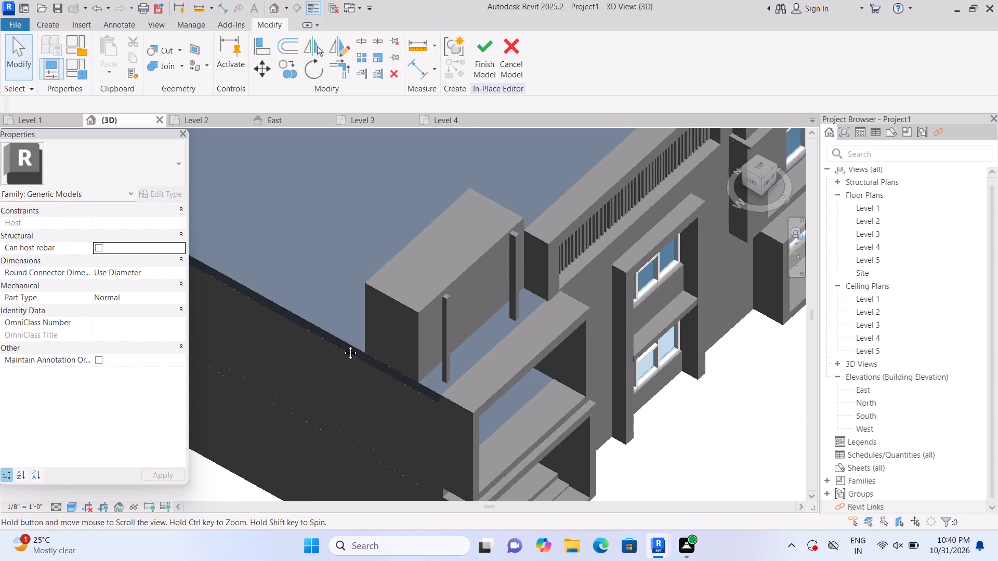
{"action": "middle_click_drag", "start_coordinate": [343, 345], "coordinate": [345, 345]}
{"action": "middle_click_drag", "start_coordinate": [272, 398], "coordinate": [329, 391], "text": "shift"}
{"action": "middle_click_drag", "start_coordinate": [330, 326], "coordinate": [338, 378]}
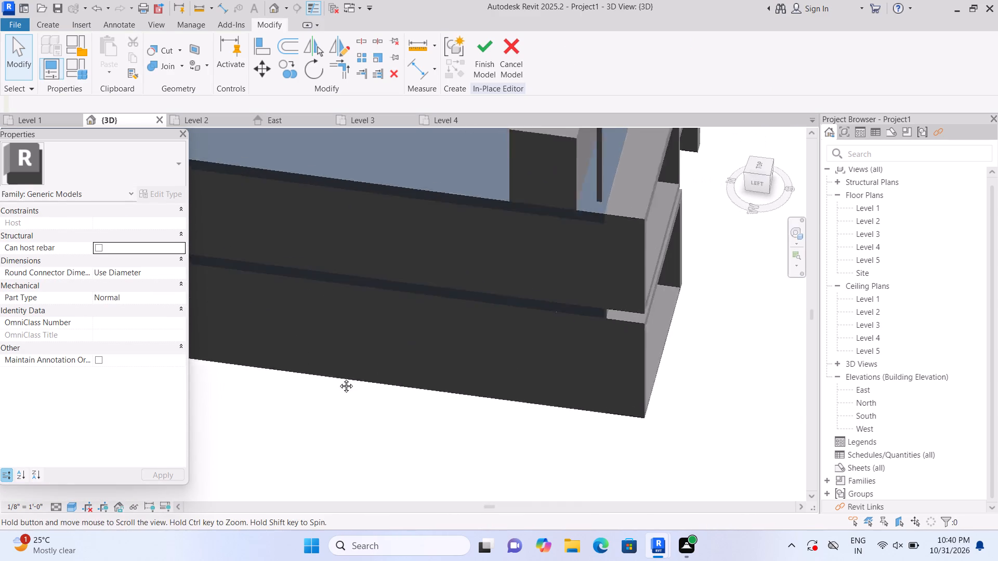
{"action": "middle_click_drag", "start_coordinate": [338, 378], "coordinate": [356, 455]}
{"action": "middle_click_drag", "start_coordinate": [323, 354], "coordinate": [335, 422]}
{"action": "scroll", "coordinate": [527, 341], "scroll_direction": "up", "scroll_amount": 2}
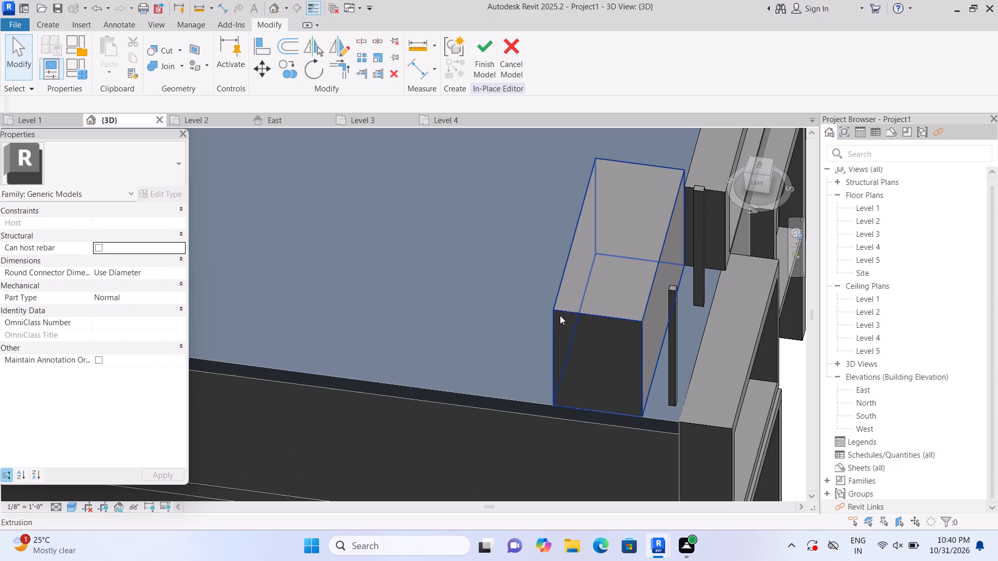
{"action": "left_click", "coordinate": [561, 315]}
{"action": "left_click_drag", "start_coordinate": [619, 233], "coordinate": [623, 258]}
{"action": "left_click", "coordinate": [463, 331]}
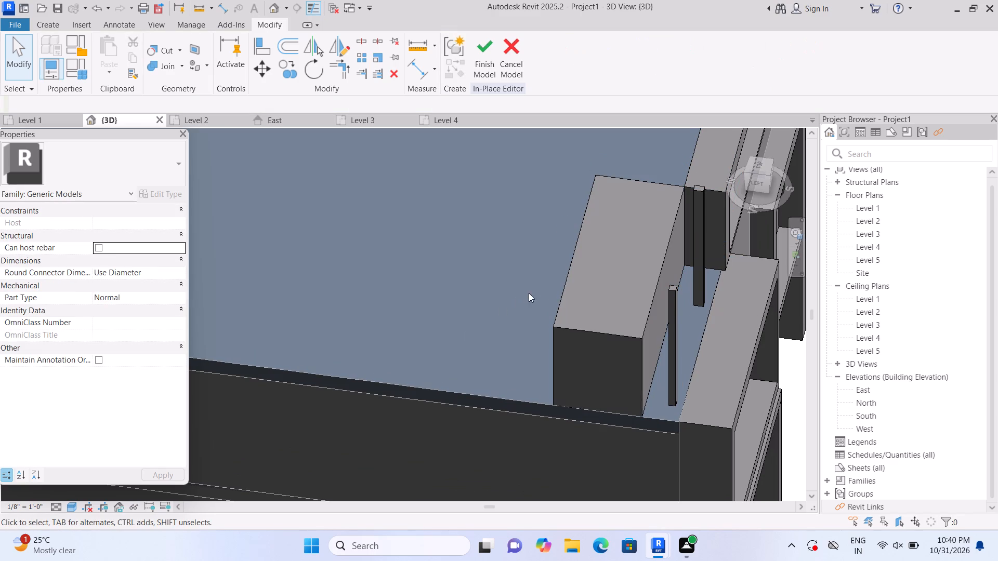
Raise the rooftop block's top to a height of about 7' 5 5/8".
{"action": "left_click", "coordinate": [583, 285]}
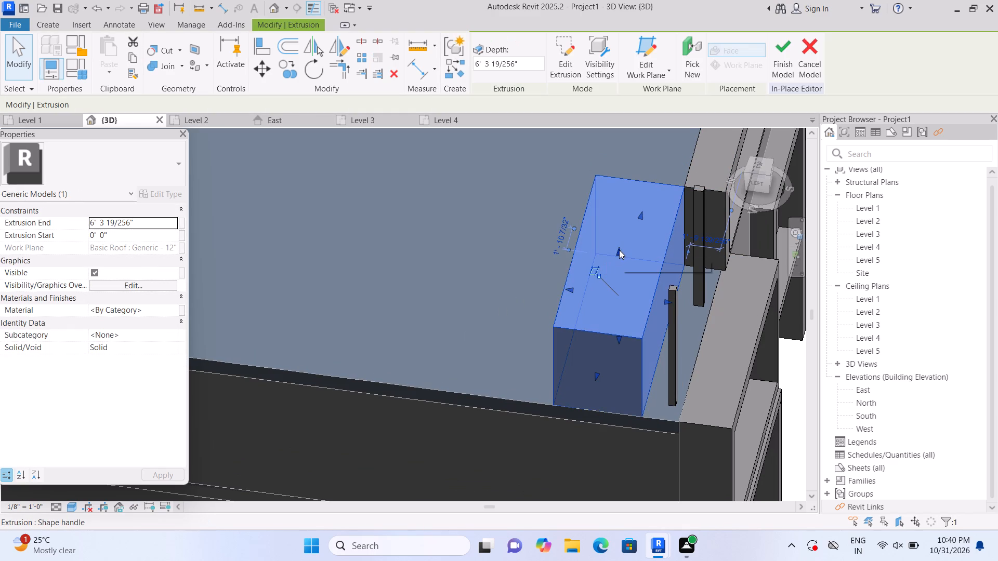
{"action": "left_click_drag", "start_coordinate": [619, 250], "coordinate": [616, 242]}
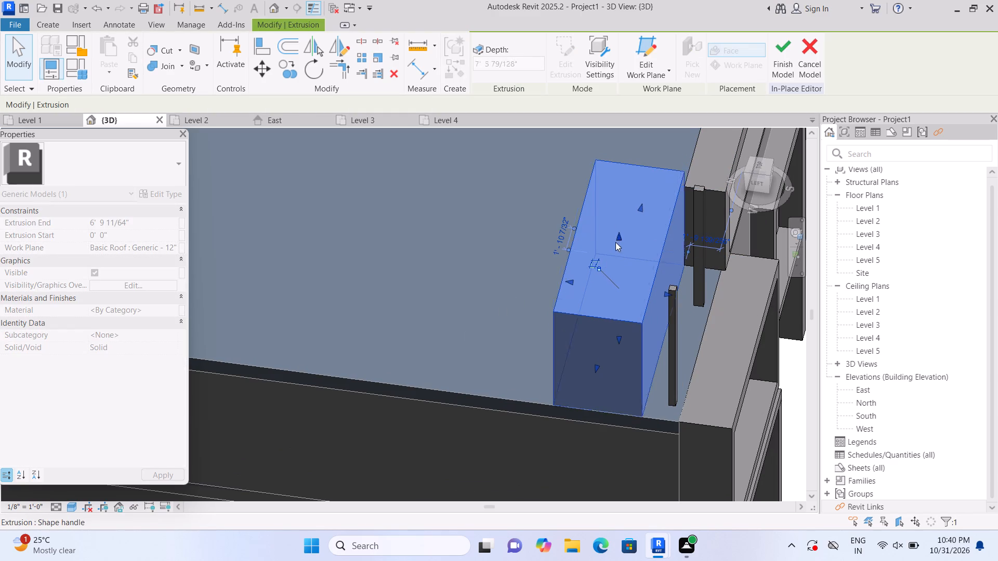
{"action": "key", "text": "Escape"}
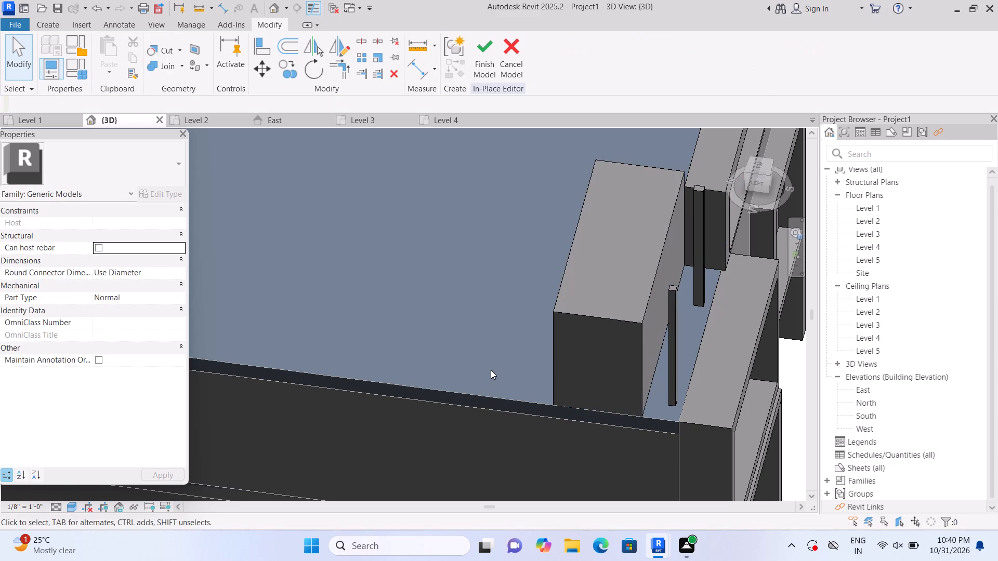
Delete the extrusion forming the two posts in front of the rooftop block.
{"action": "middle_click_drag", "start_coordinate": [513, 351], "coordinate": [336, 312]}
{"action": "scroll", "coordinate": [339, 312], "scroll_direction": "down", "scroll_amount": 2}
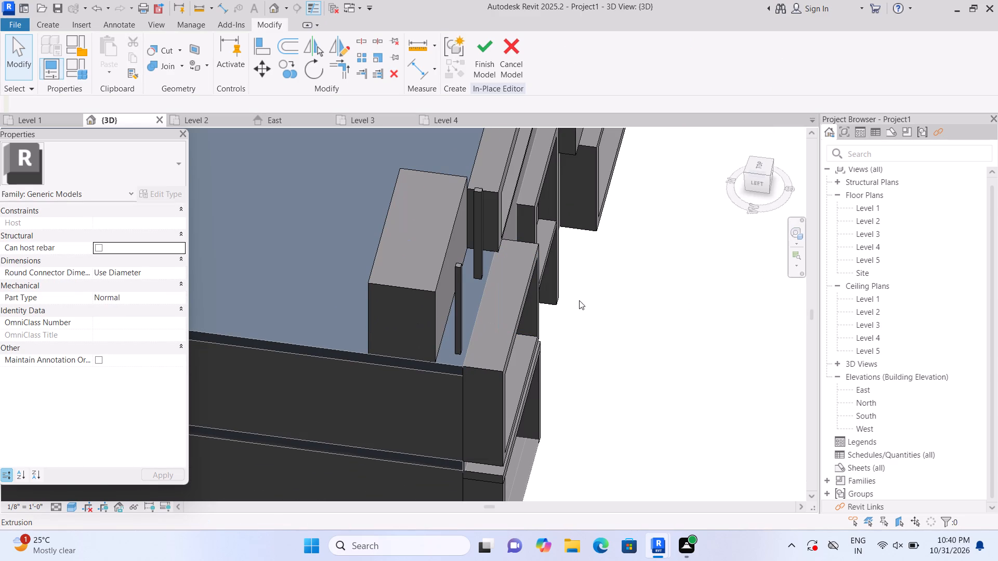
{"action": "middle_click_drag", "start_coordinate": [607, 296], "coordinate": [619, 320]}
{"action": "scroll", "coordinate": [463, 366], "scroll_direction": "up", "scroll_amount": 2}
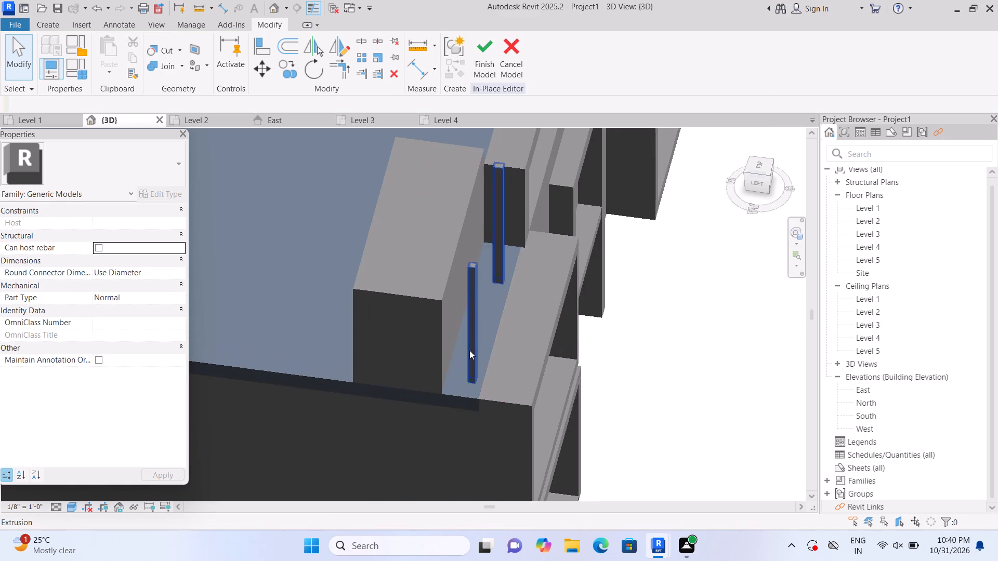
{"action": "left_click", "coordinate": [477, 346]}
{"action": "key", "text": "Delete"}
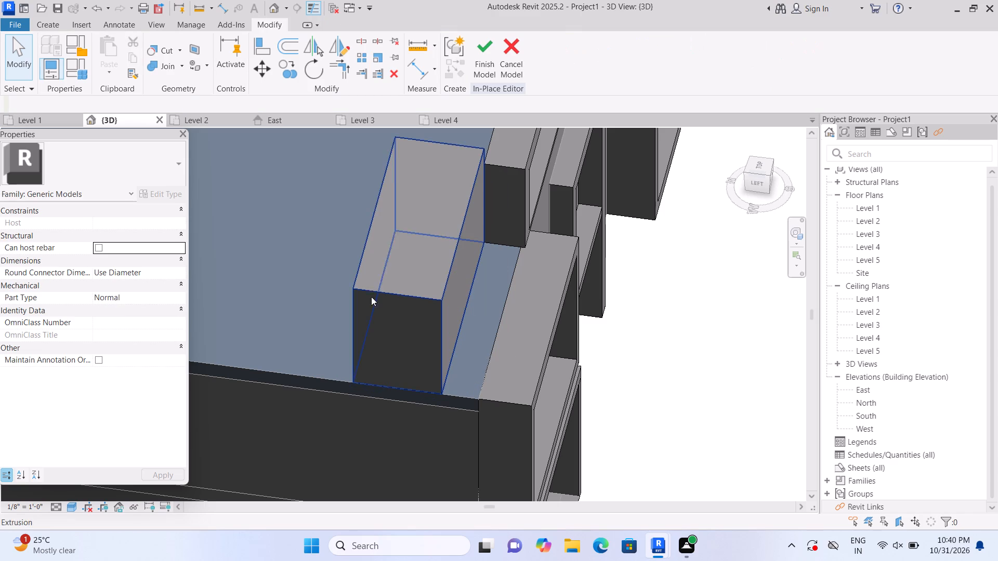
Extrude two small rectangles about 3 1/4" wide, sketched on the main roof's top face between the rooftop block and the balcony frame, to 0' 5".
{"action": "left_click", "coordinate": [59, 27]}
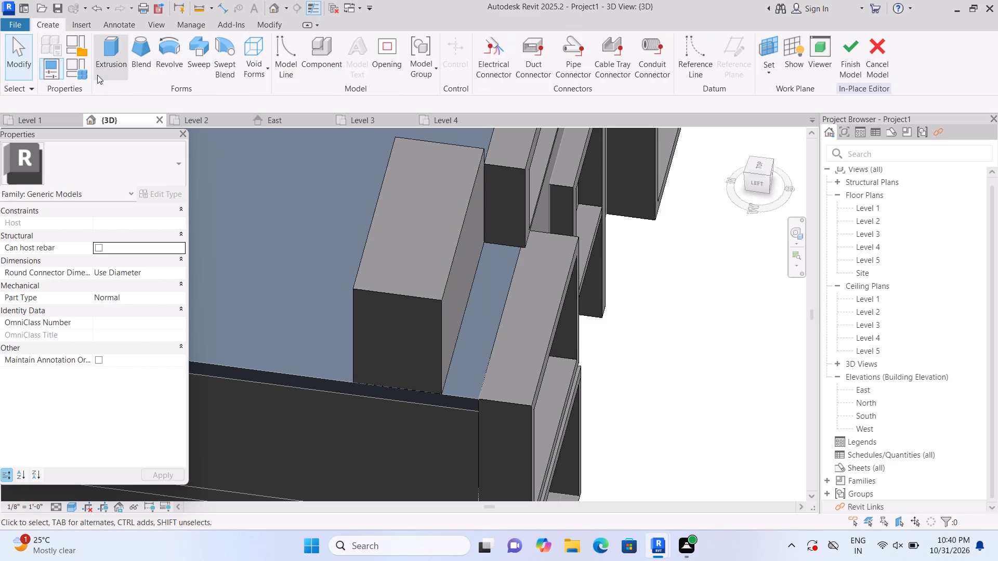
{"action": "left_click", "coordinate": [104, 73]}
{"action": "left_click", "coordinate": [667, 78]}
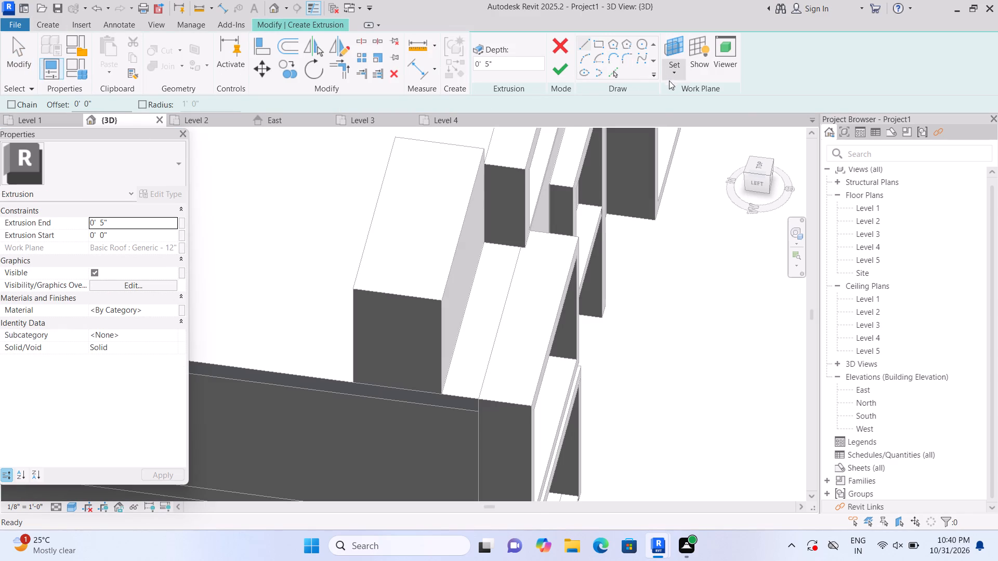
{"action": "left_click", "coordinate": [683, 103]}
{"action": "left_click", "coordinate": [603, 177]}
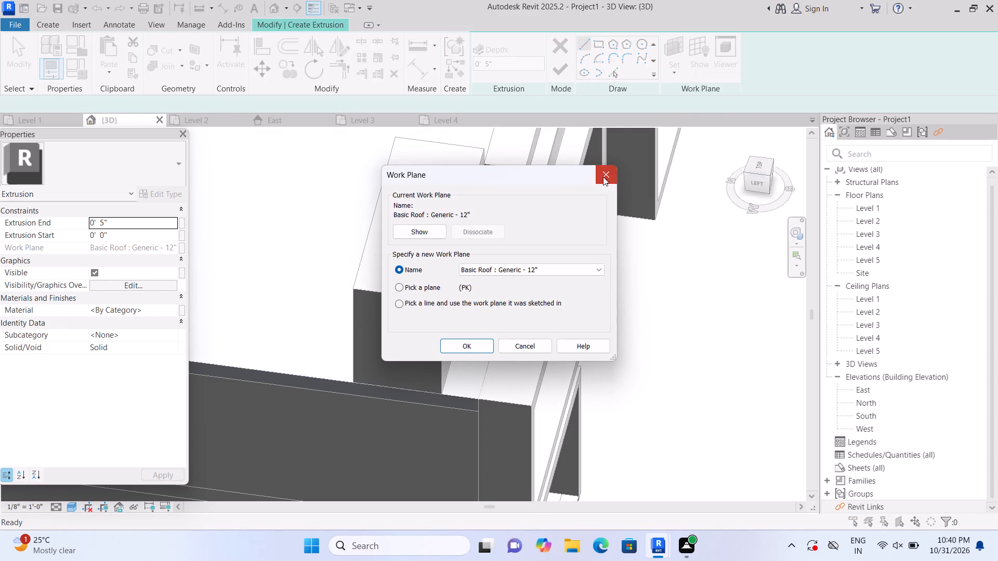
{"action": "left_click", "coordinate": [596, 73]}
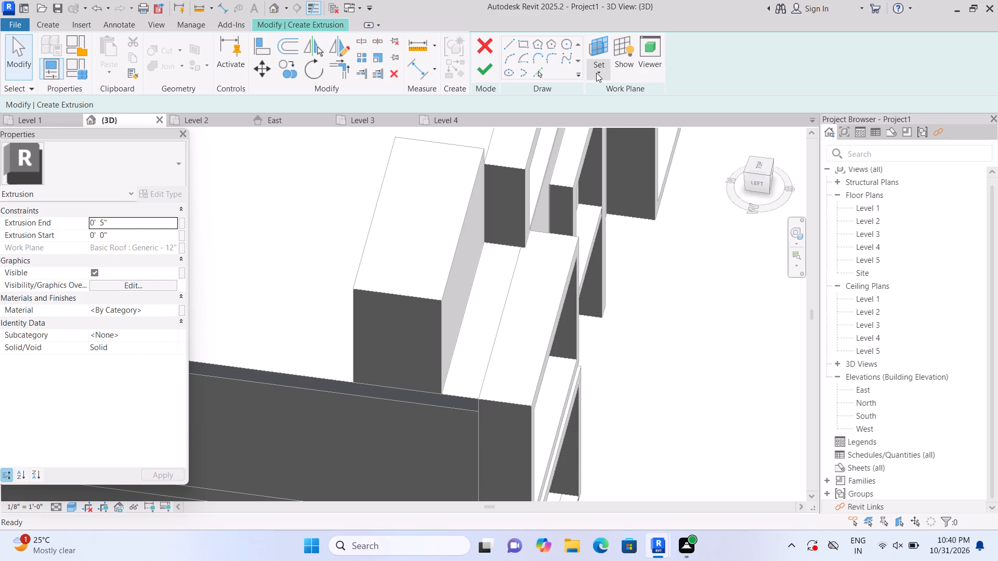
{"action": "left_click", "coordinate": [625, 122]}
{"action": "scroll", "coordinate": [524, 314], "scroll_direction": "up", "scroll_amount": 3}
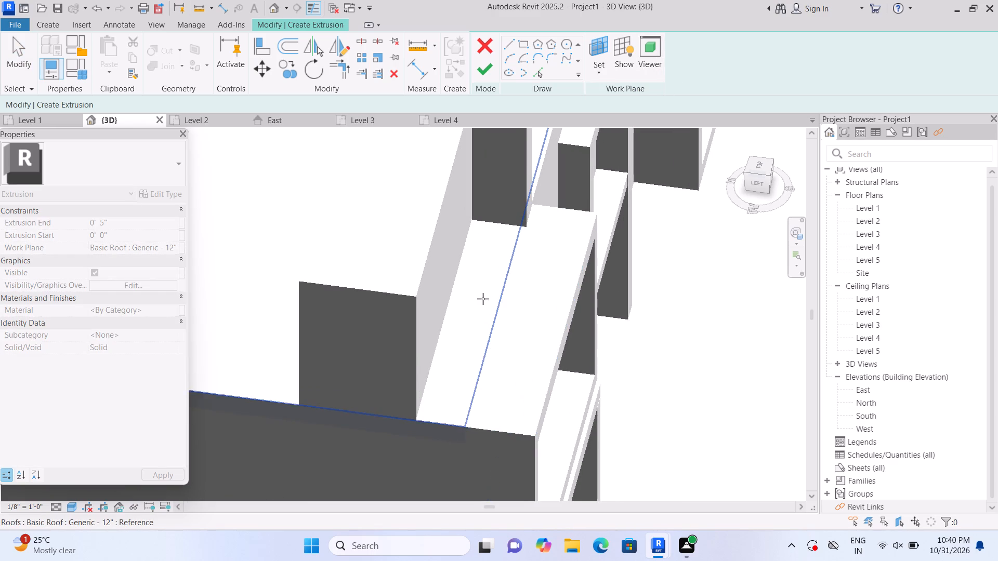
{"action": "left_click", "coordinate": [479, 297]}
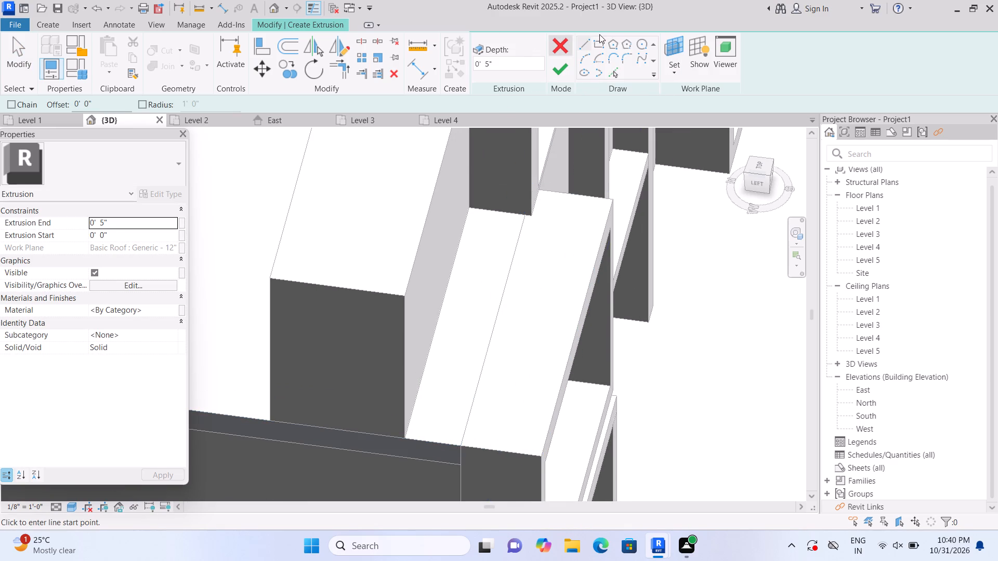
{"action": "left_click", "coordinate": [600, 43]}
{"action": "scroll", "coordinate": [484, 280], "scroll_direction": "up", "scroll_amount": 1}
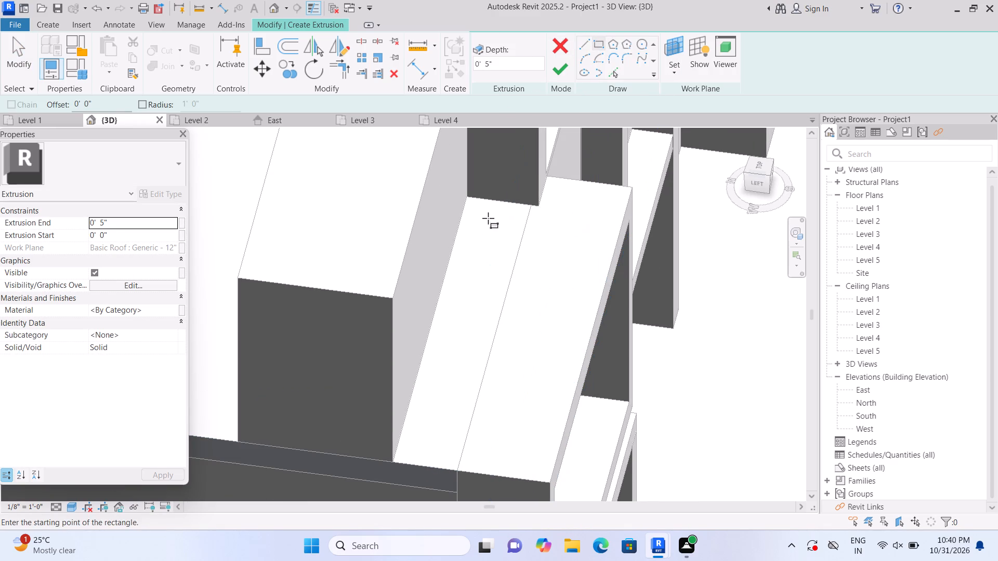
{"action": "left_click", "coordinate": [517, 225]}
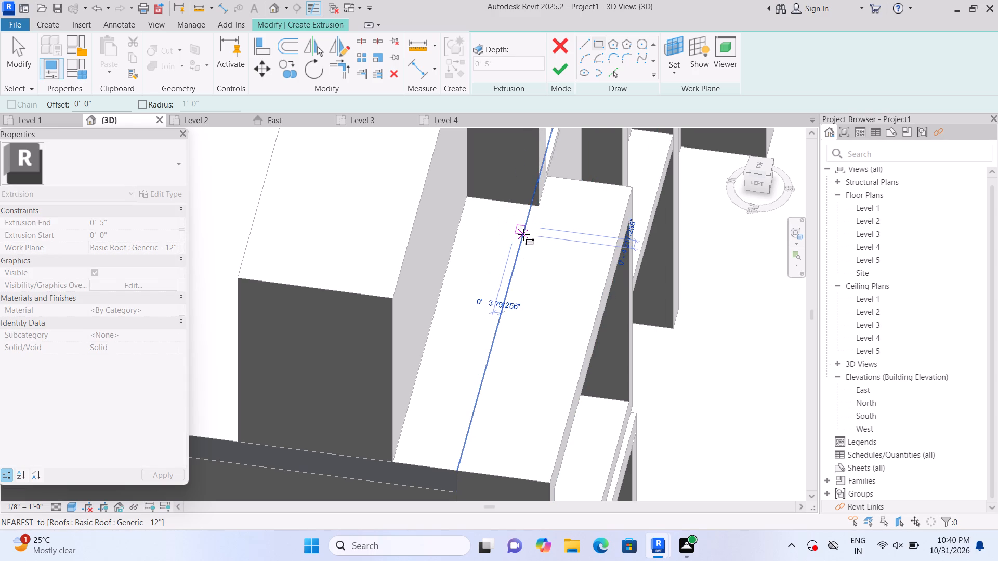
{"action": "left_click", "coordinate": [523, 234]}
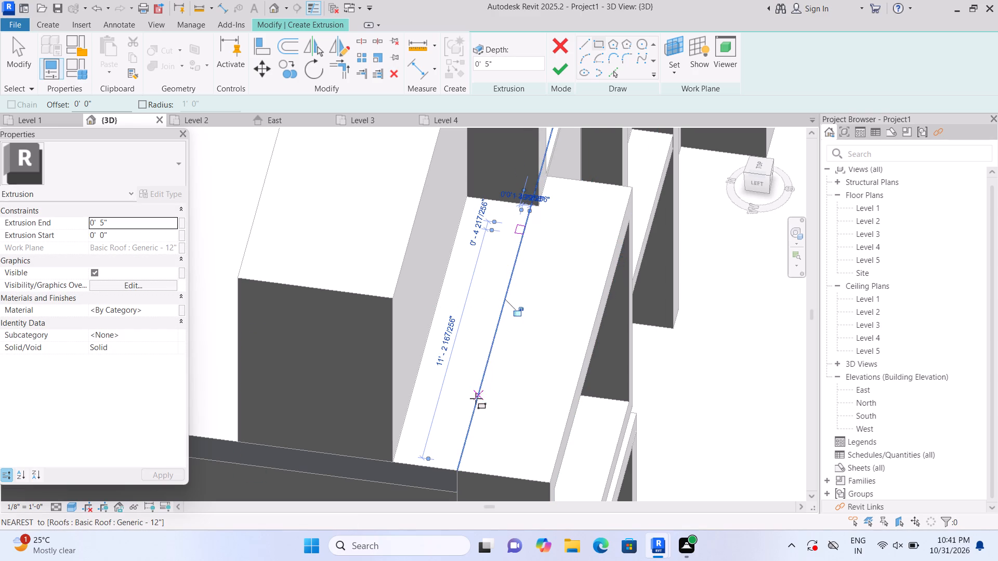
{"action": "left_click", "coordinate": [470, 413]}
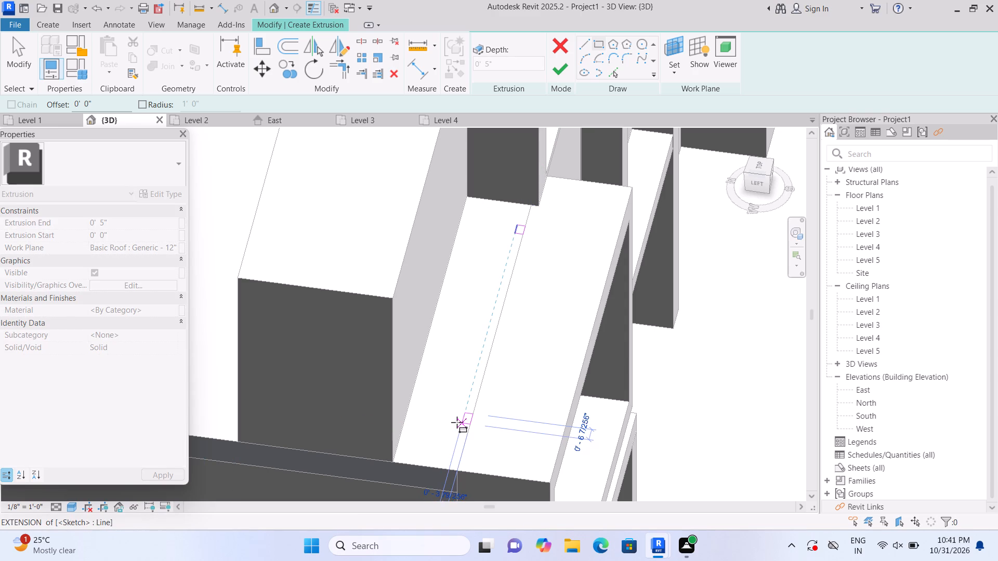
{"action": "left_click", "coordinate": [457, 422]}
{"action": "left_click", "coordinate": [559, 70]}
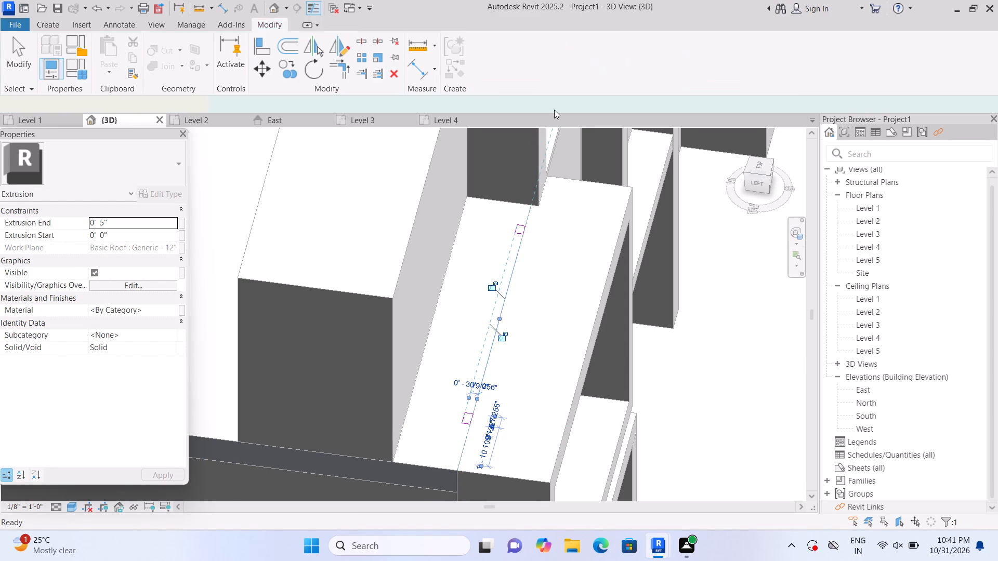
Stretch the new pair of roof posts upward to about 8' 0 1/2" high.
{"action": "left_click_drag", "start_coordinate": [492, 304], "coordinate": [489, 215]}
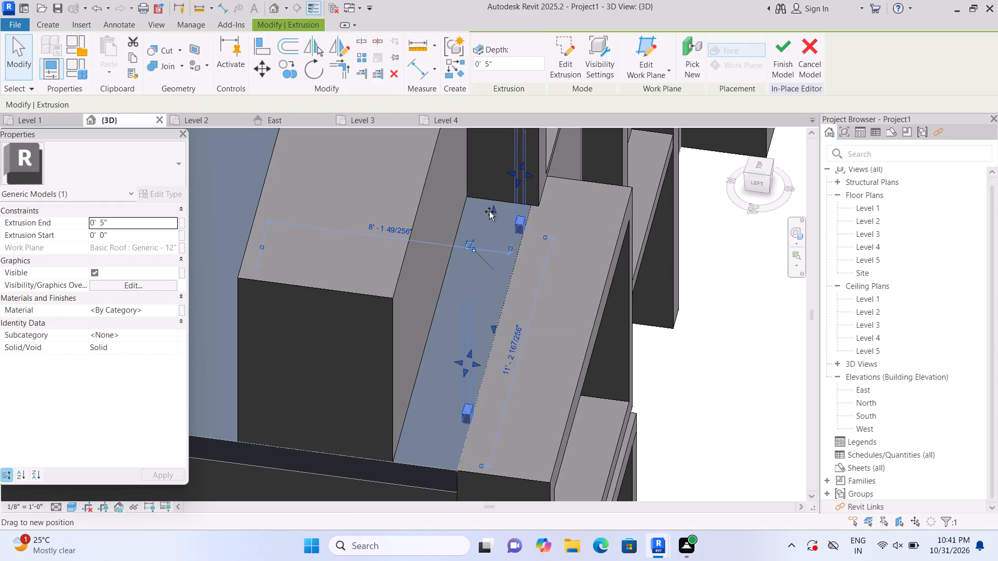
{"action": "left_click", "coordinate": [489, 212]}
{"action": "left_click_drag", "start_coordinate": [489, 211], "coordinate": [484, 193]}
{"action": "scroll", "coordinate": [494, 257], "scroll_direction": "down", "scroll_amount": 4}
{"action": "middle_click_drag", "start_coordinate": [510, 259], "coordinate": [517, 328]}
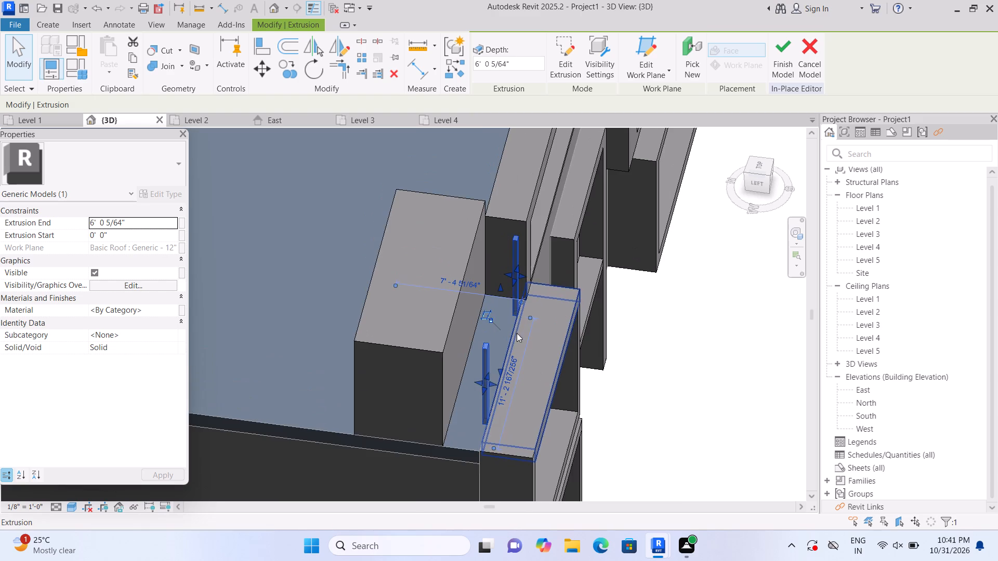
{"action": "scroll", "coordinate": [485, 369], "scroll_direction": "up", "scroll_amount": 1}
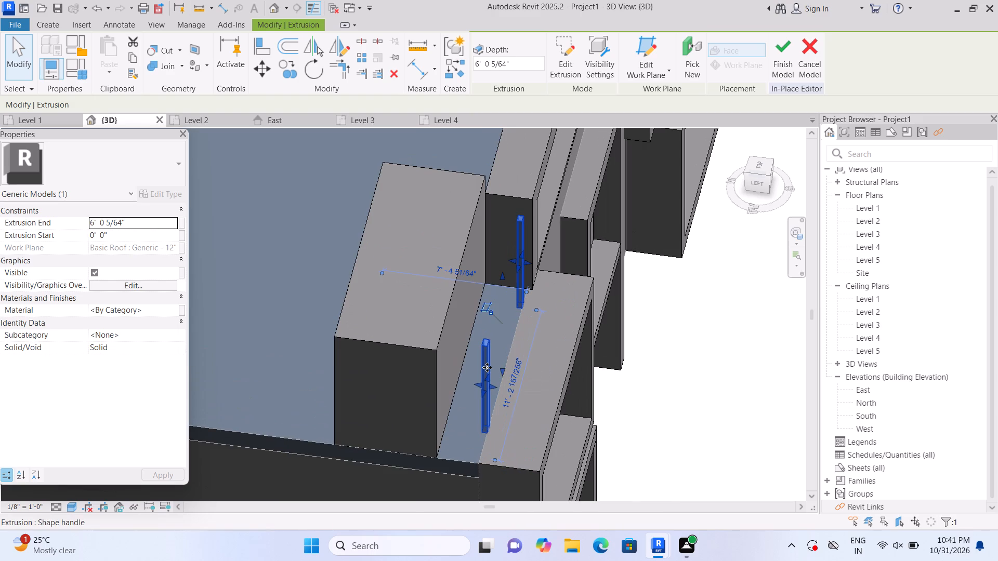
{"action": "scroll", "coordinate": [482, 349], "scroll_direction": "up", "scroll_amount": 1}
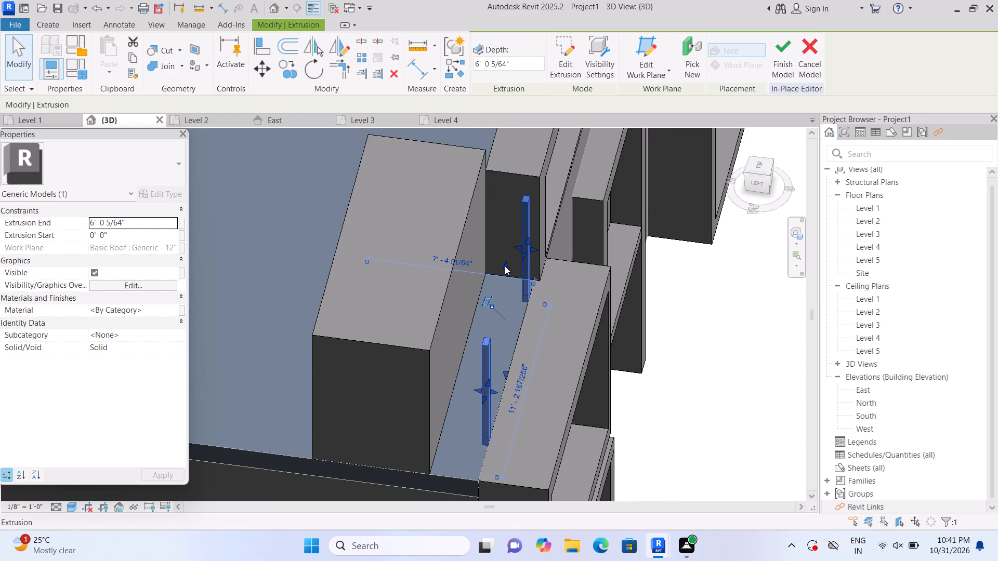
{"action": "left_click_drag", "start_coordinate": [505, 265], "coordinate": [505, 237]}
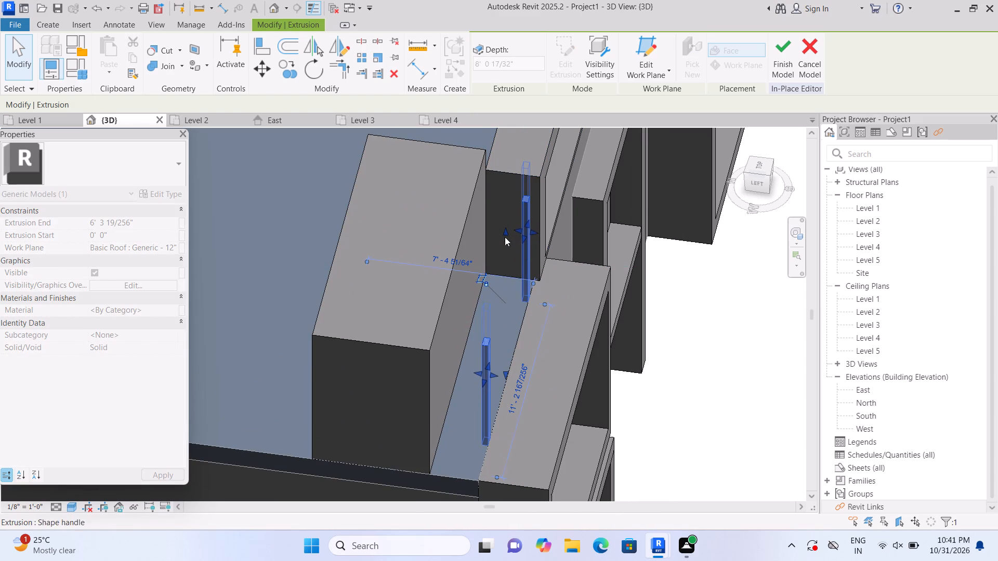
{"action": "left_click", "coordinate": [670, 317]}
Start a new rectangular extrusion sketch using the nearer post's top face as its work plane.
{"action": "scroll", "coordinate": [674, 314], "scroll_direction": "down", "scroll_amount": 3}
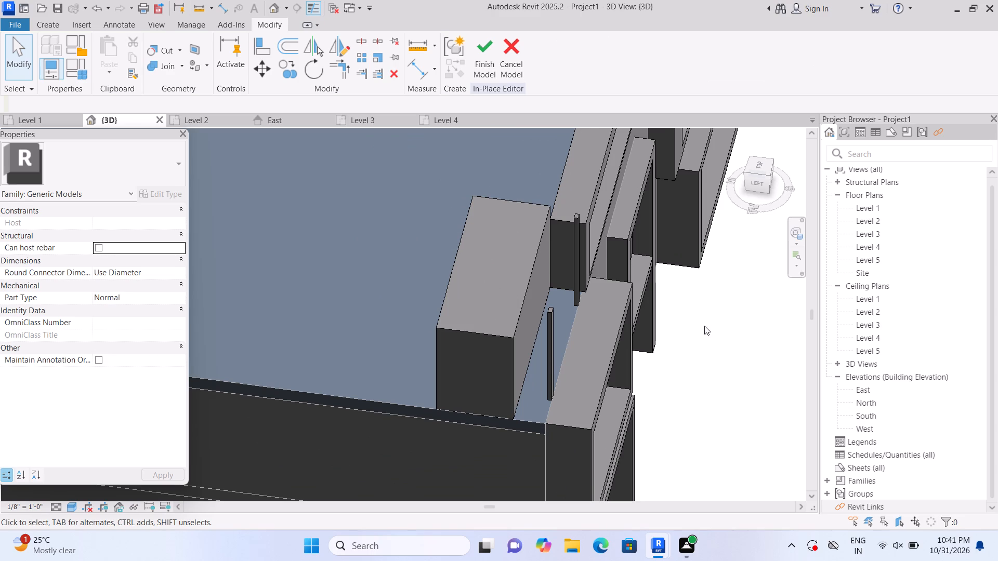
{"action": "scroll", "coordinate": [704, 329], "scroll_direction": "down", "scroll_amount": 1}
{"action": "middle_click_drag", "start_coordinate": [714, 341], "coordinate": [680, 342]}
{"action": "scroll", "coordinate": [669, 334], "scroll_direction": "up", "scroll_amount": 1}
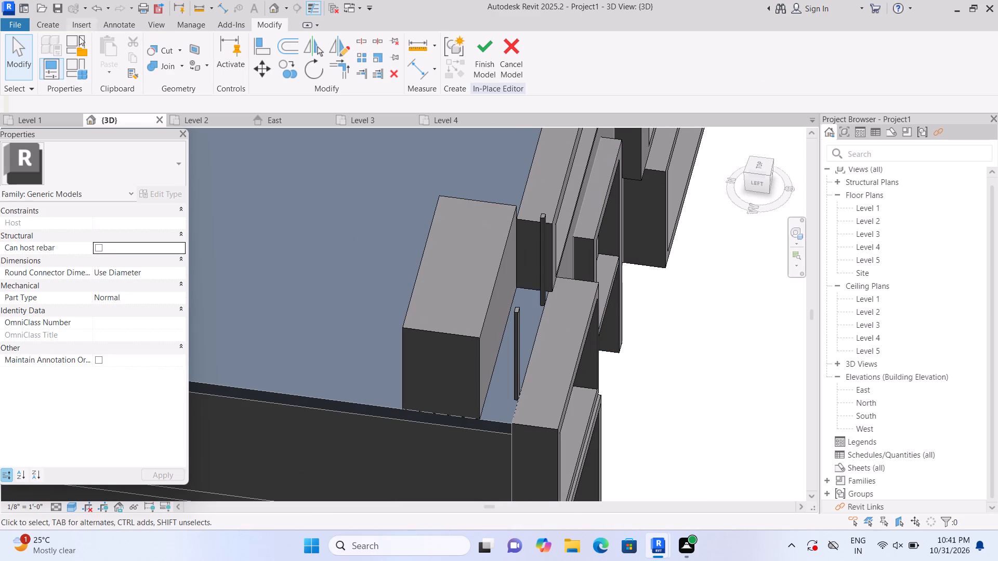
{"action": "left_click", "coordinate": [53, 27]}
{"action": "left_click", "coordinate": [109, 77]}
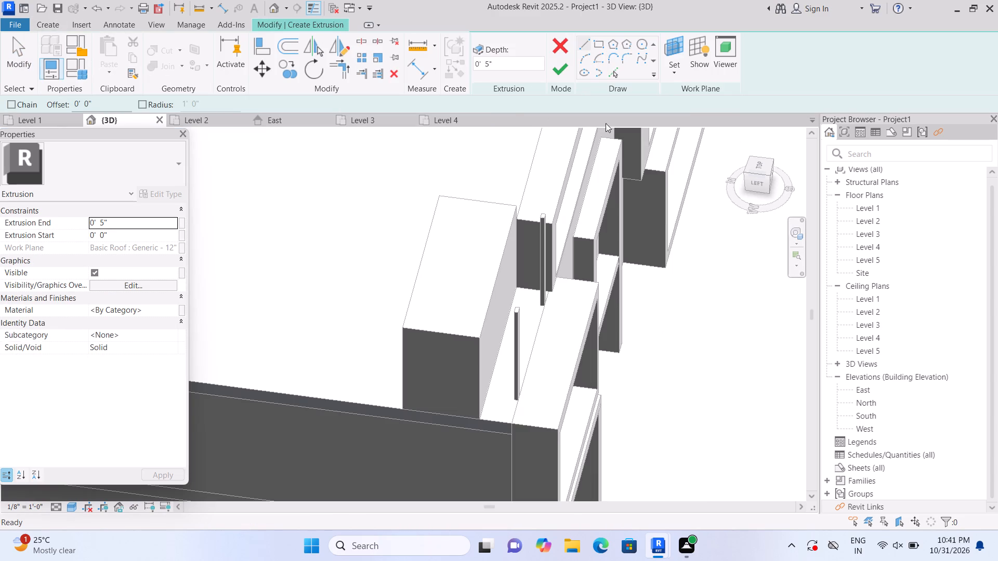
{"action": "left_click", "coordinate": [685, 76]}
{"action": "left_click", "coordinate": [700, 120]}
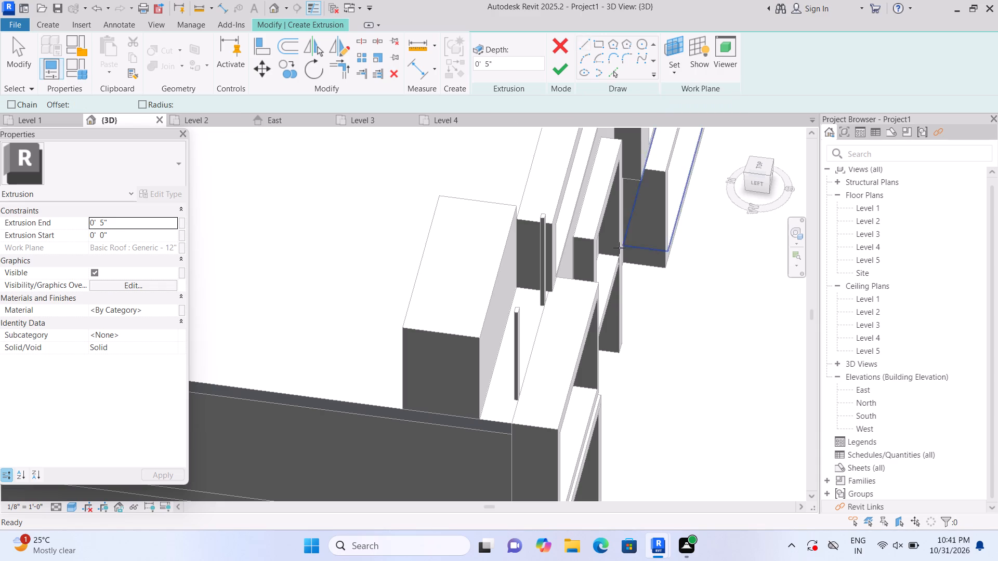
{"action": "scroll", "coordinate": [494, 369], "scroll_direction": "up", "scroll_amount": 4}
{"action": "left_click", "coordinate": [529, 286]}
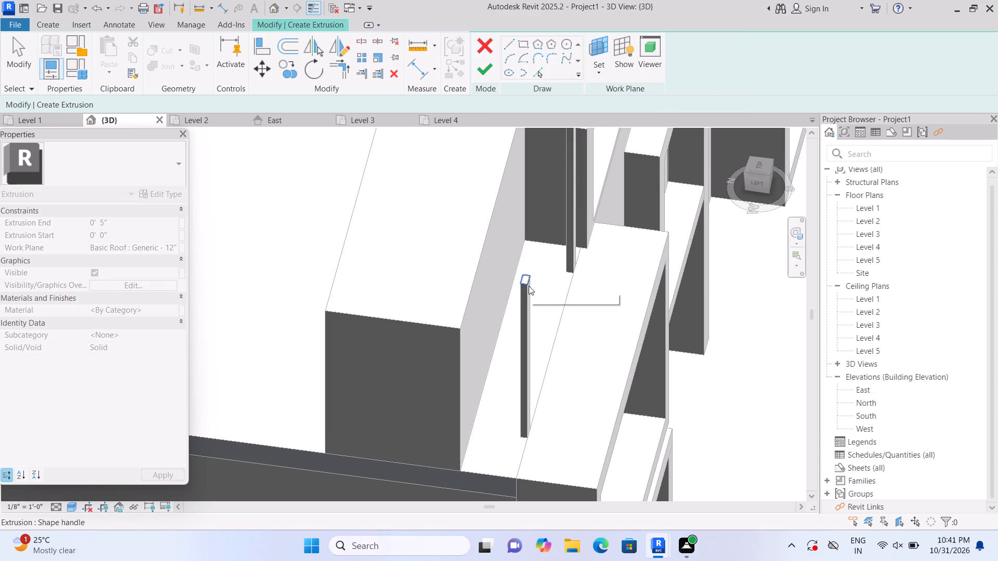
{"action": "left_click", "coordinate": [600, 46]}
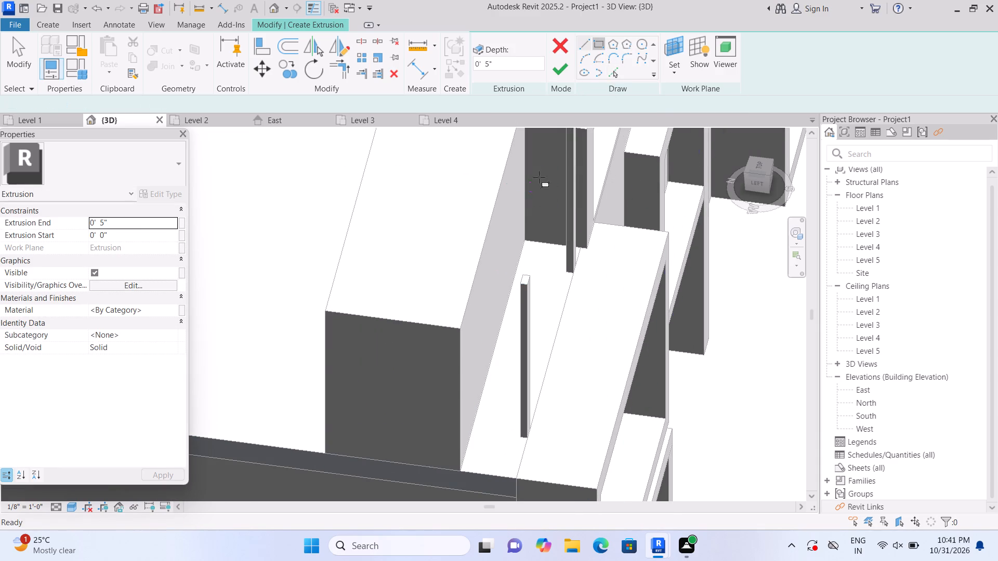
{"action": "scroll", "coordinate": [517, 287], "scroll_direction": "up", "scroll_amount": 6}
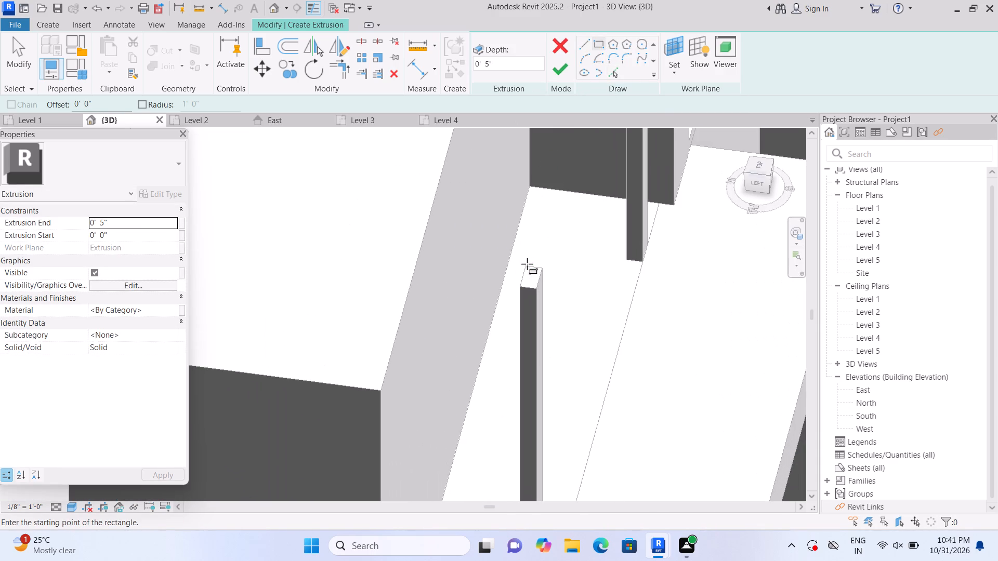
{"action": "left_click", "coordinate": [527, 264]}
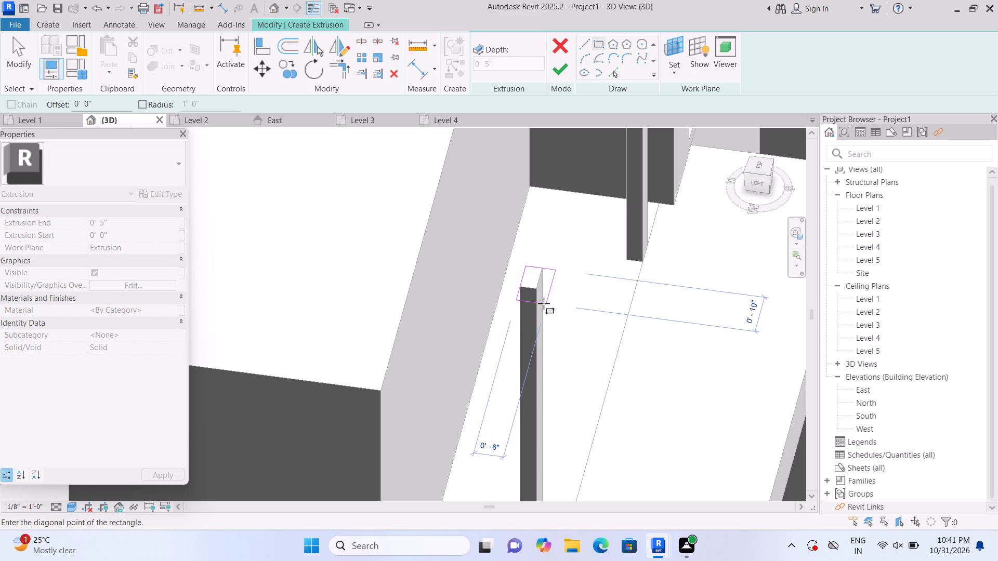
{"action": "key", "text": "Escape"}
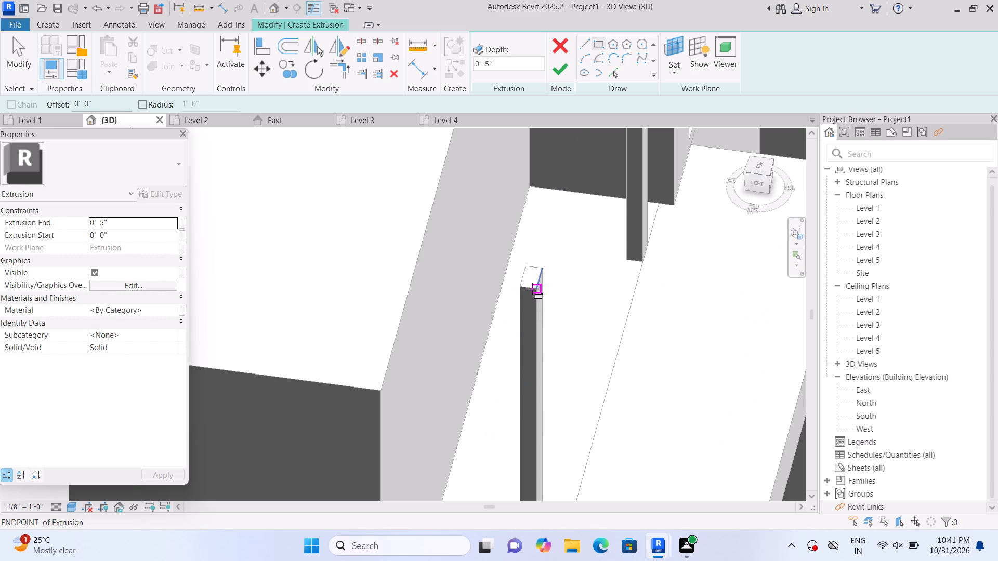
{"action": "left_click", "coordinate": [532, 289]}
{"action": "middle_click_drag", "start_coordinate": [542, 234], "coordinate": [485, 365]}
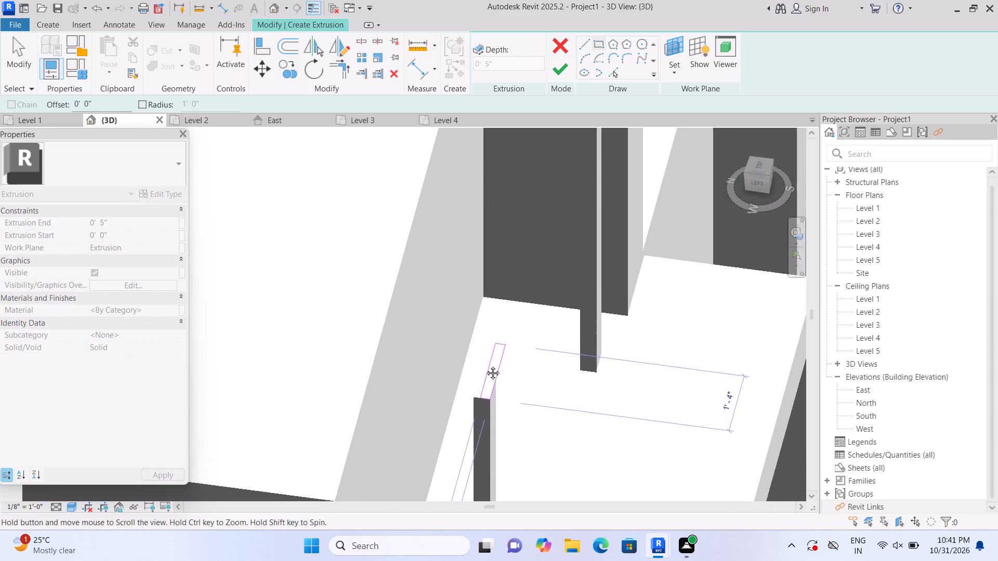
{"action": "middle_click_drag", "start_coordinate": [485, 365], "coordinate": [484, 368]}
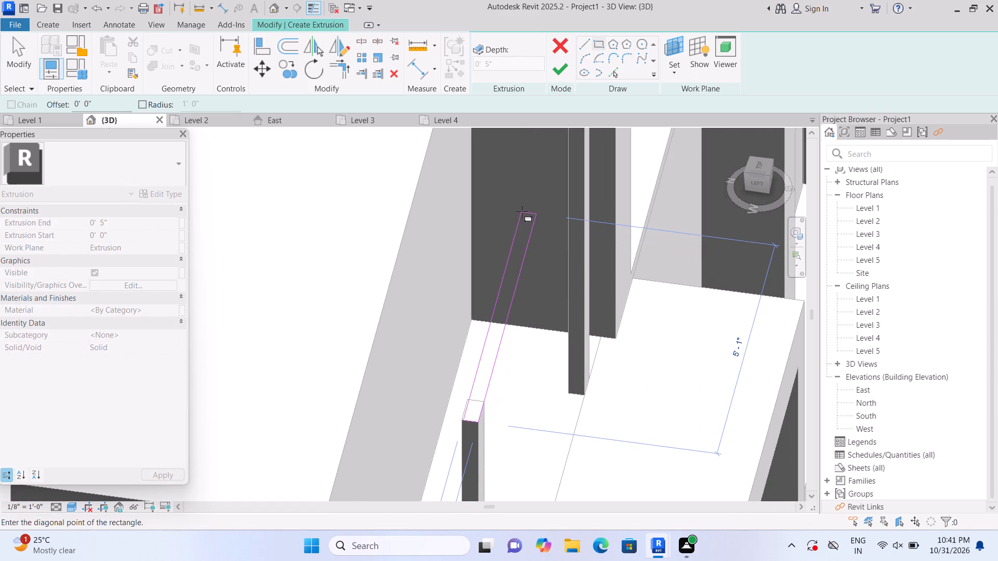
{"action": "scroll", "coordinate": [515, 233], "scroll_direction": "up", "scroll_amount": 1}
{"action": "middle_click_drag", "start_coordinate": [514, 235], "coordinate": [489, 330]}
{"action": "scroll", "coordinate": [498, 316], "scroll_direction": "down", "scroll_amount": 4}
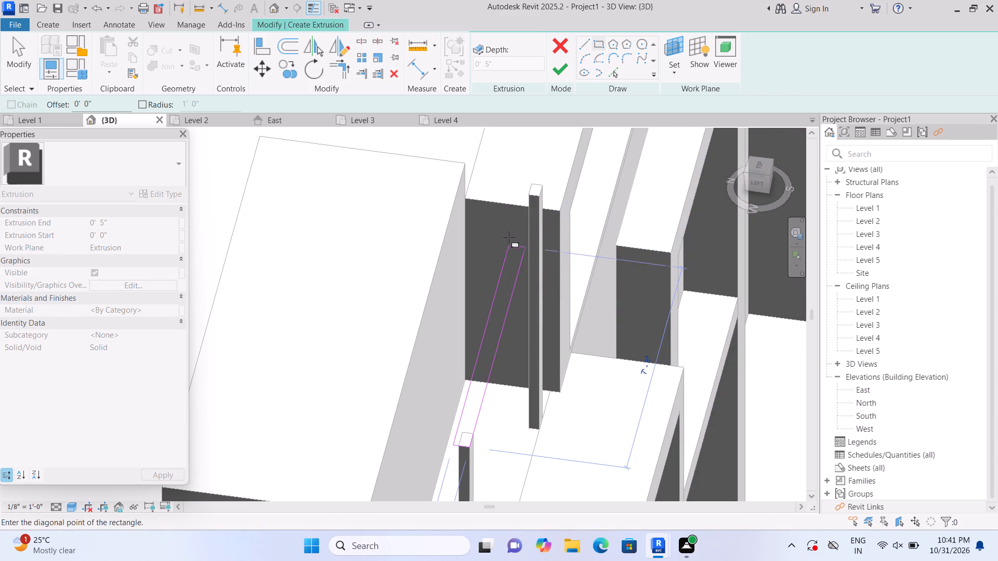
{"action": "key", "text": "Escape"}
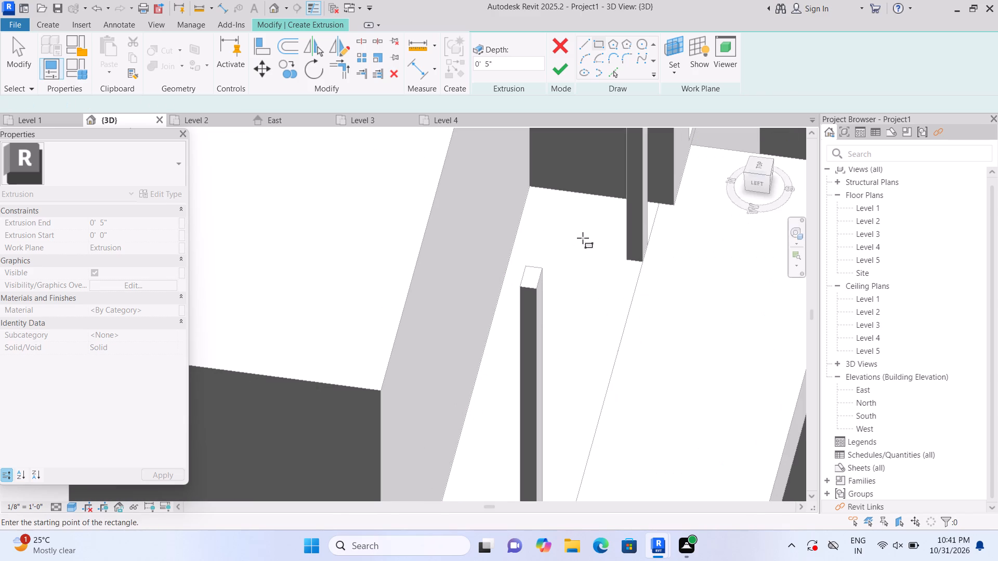
Examine the tops of the two roof posts beside the rooftop block from the model's front view.
{"action": "left_click", "coordinate": [765, 185]}
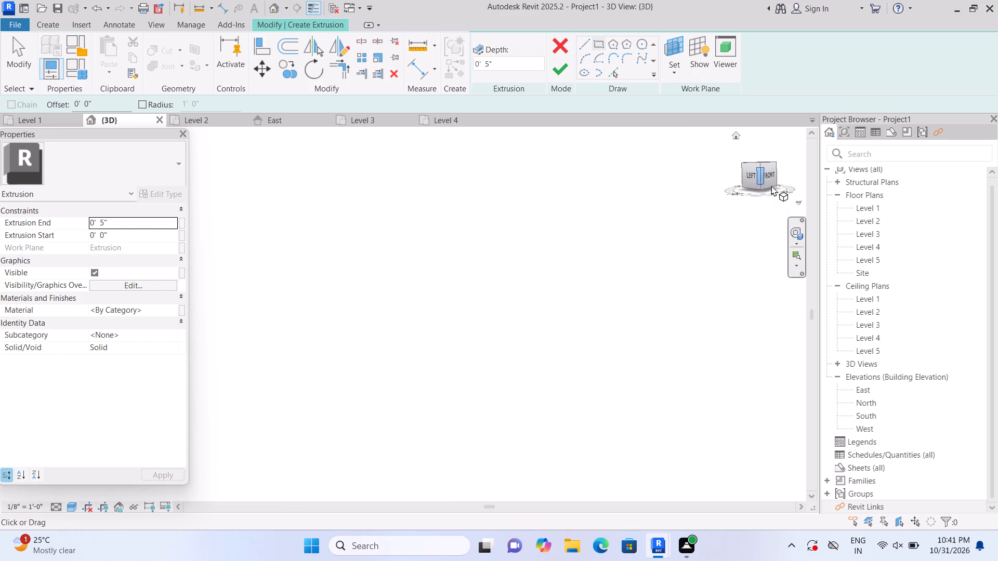
{"action": "left_click", "coordinate": [775, 180]}
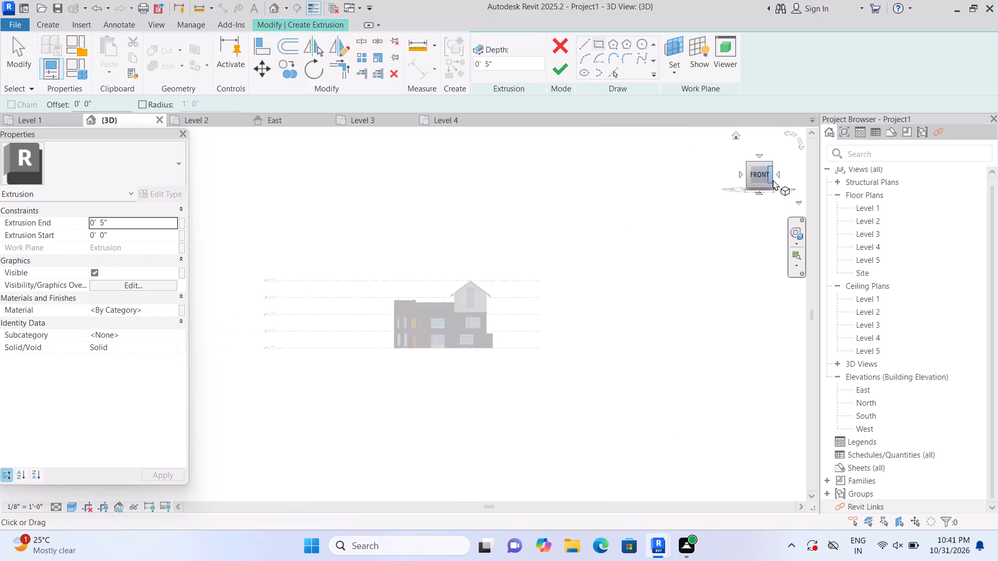
{"action": "scroll", "coordinate": [175, 432], "scroll_direction": "up", "scroll_amount": 2}
{"action": "scroll", "coordinate": [390, 324], "scroll_direction": "up", "scroll_amount": 5}
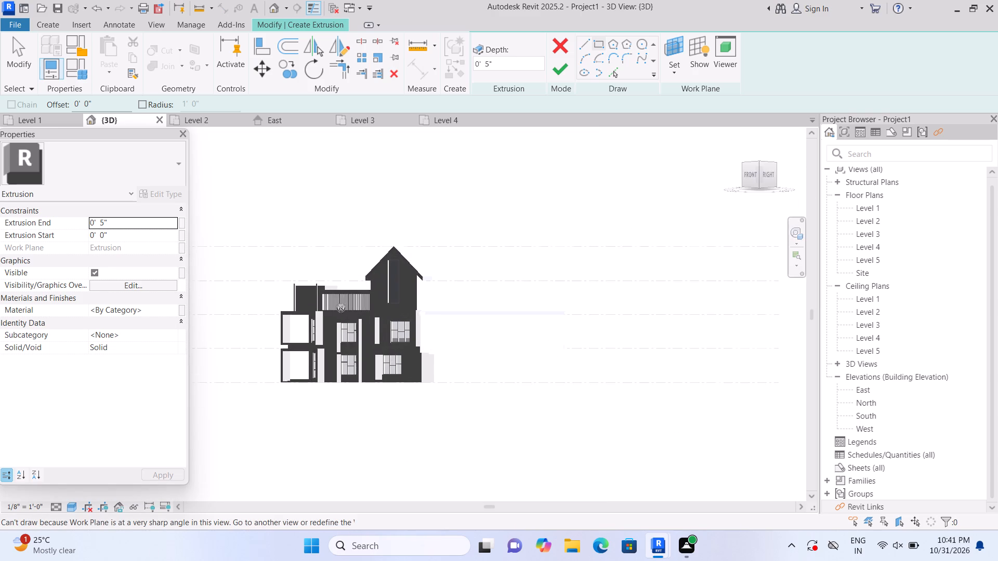
{"action": "scroll", "coordinate": [341, 308], "scroll_direction": "up", "scroll_amount": 3}
{"action": "scroll", "coordinate": [308, 333], "scroll_direction": "up", "scroll_amount": 5}
{"action": "scroll", "coordinate": [316, 352], "scroll_direction": "down", "scroll_amount": 4}
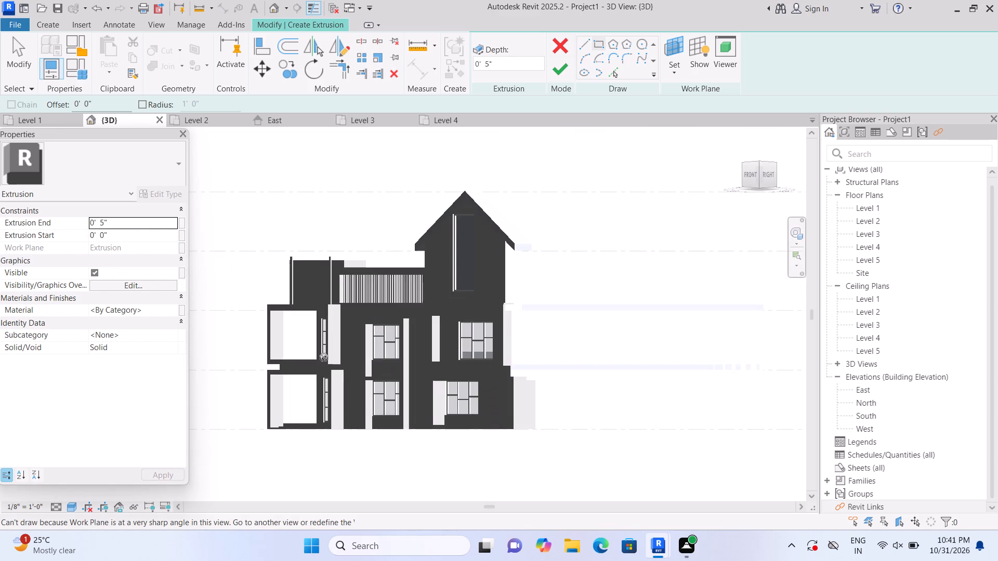
{"action": "left_click", "coordinate": [753, 179]}
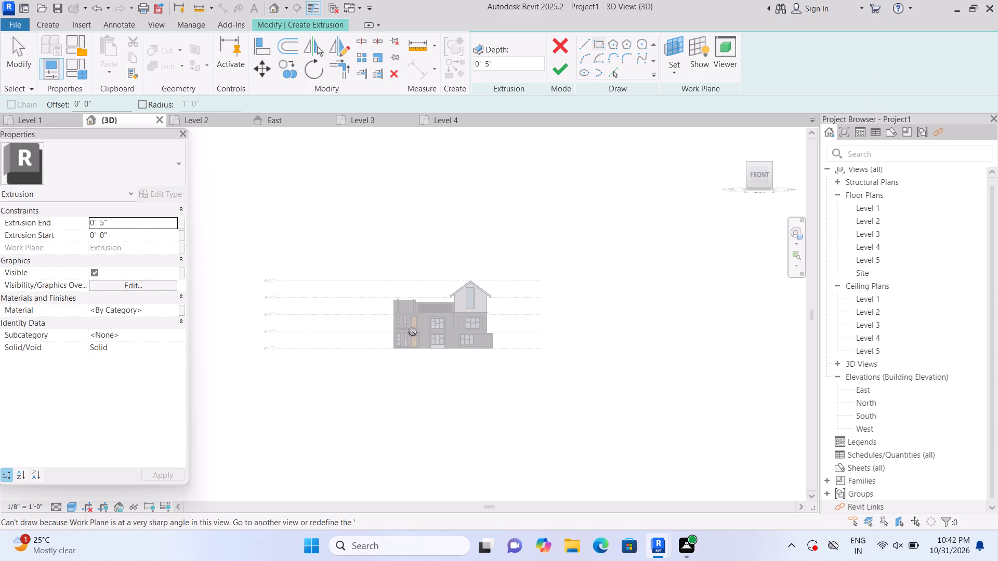
{"action": "scroll", "coordinate": [416, 325], "scroll_direction": "up", "scroll_amount": 11}
{"action": "scroll", "coordinate": [410, 263], "scroll_direction": "up", "scroll_amount": 3}
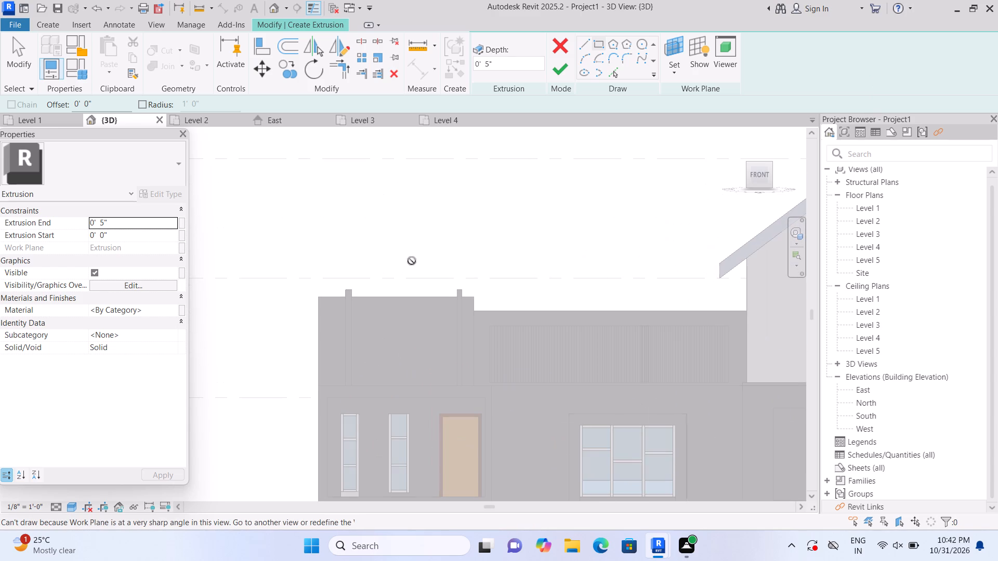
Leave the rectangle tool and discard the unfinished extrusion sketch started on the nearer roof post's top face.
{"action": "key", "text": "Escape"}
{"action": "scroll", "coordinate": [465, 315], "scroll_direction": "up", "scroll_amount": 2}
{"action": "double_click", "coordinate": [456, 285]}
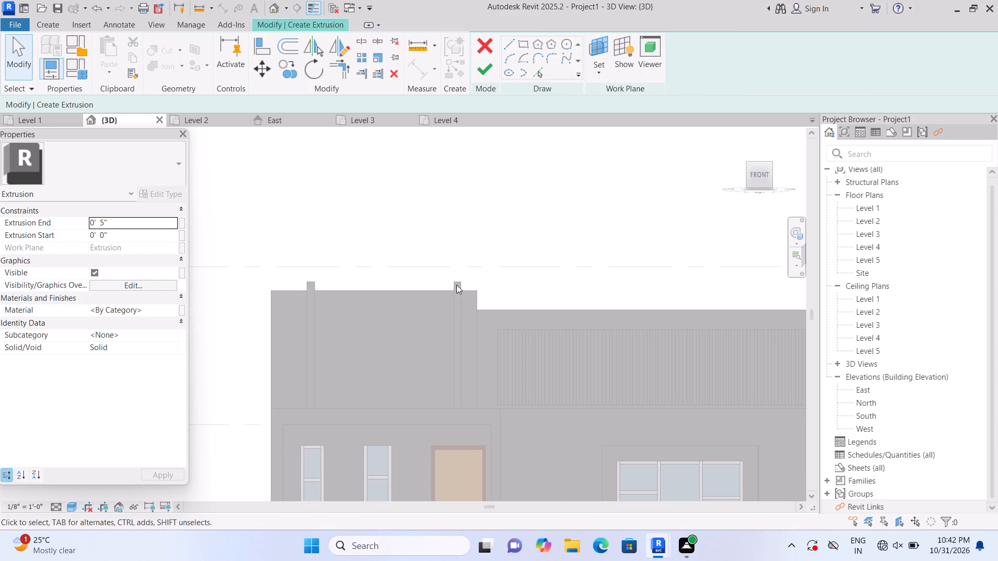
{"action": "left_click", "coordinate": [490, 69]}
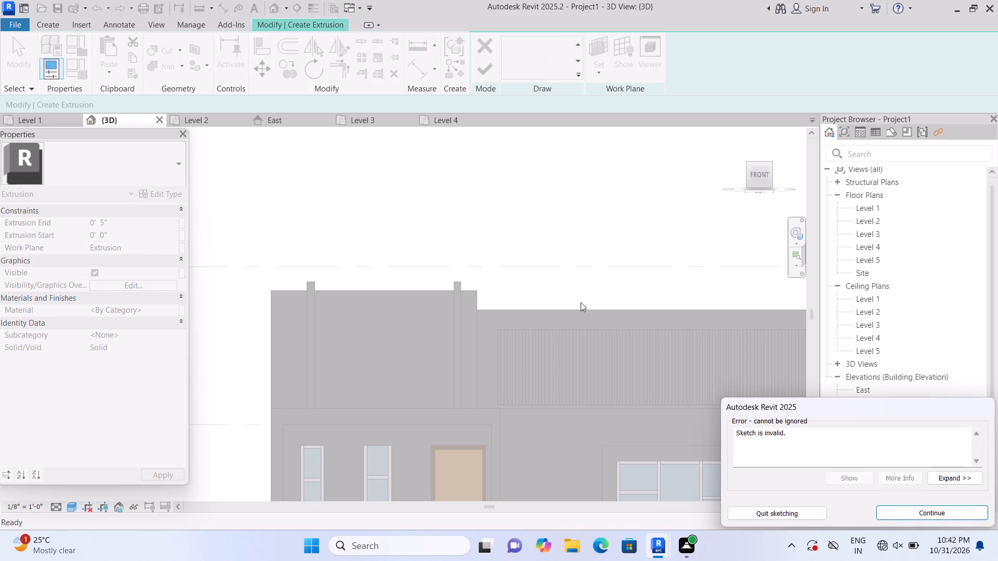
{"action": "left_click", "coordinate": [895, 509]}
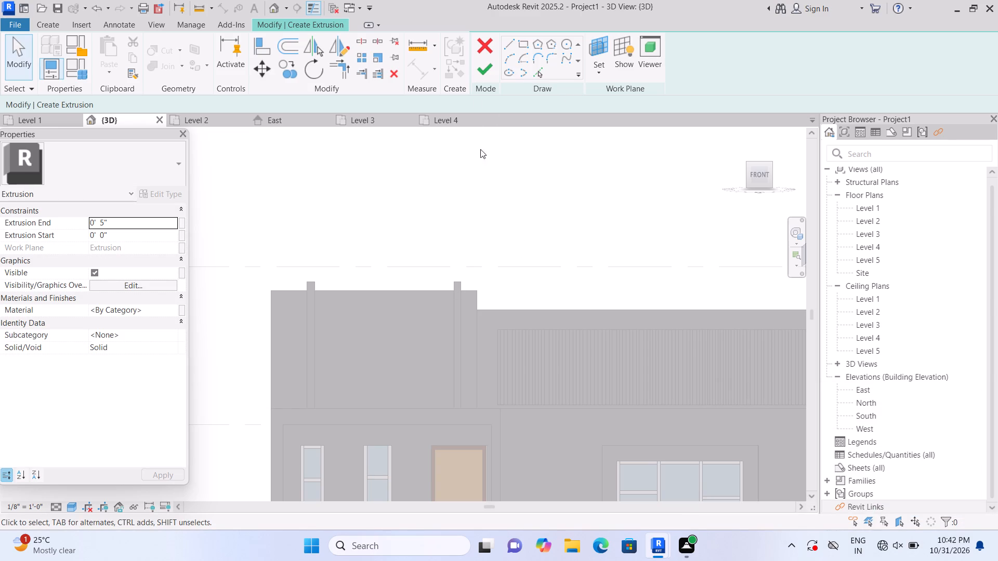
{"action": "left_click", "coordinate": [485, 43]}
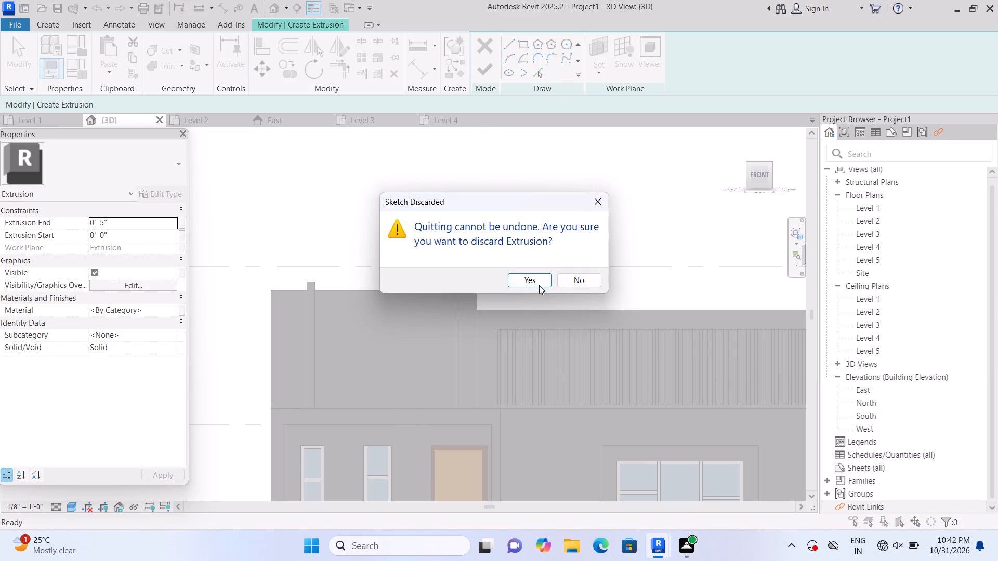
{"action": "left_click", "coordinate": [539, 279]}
Examine the pair of roof posts in front of the rooftop block in the front view.
{"action": "scroll", "coordinate": [487, 369], "scroll_direction": "down", "scroll_amount": 8}
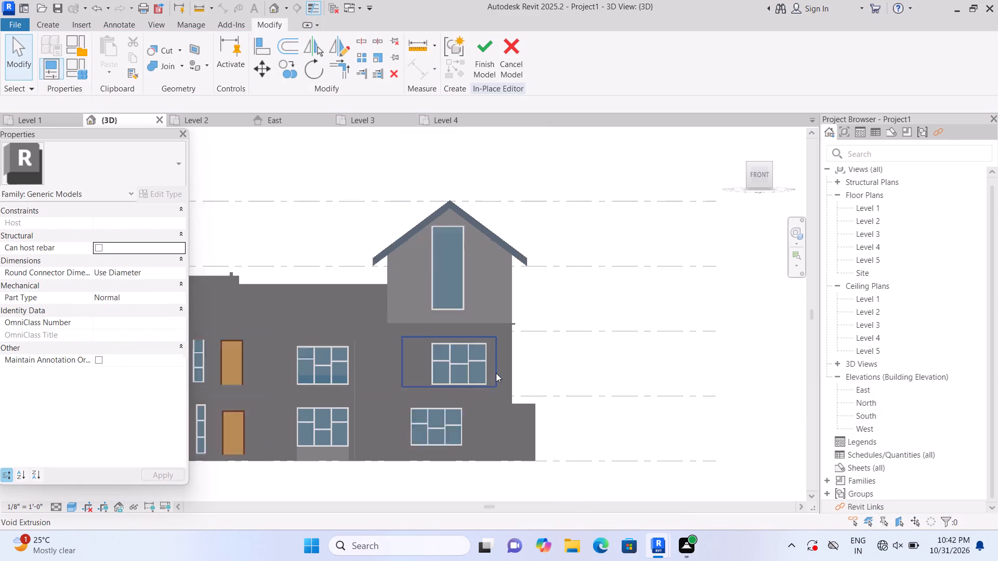
{"action": "scroll", "coordinate": [496, 373], "scroll_direction": "down", "scroll_amount": 1}
{"action": "scroll", "coordinate": [245, 322], "scroll_direction": "up", "scroll_amount": 6}
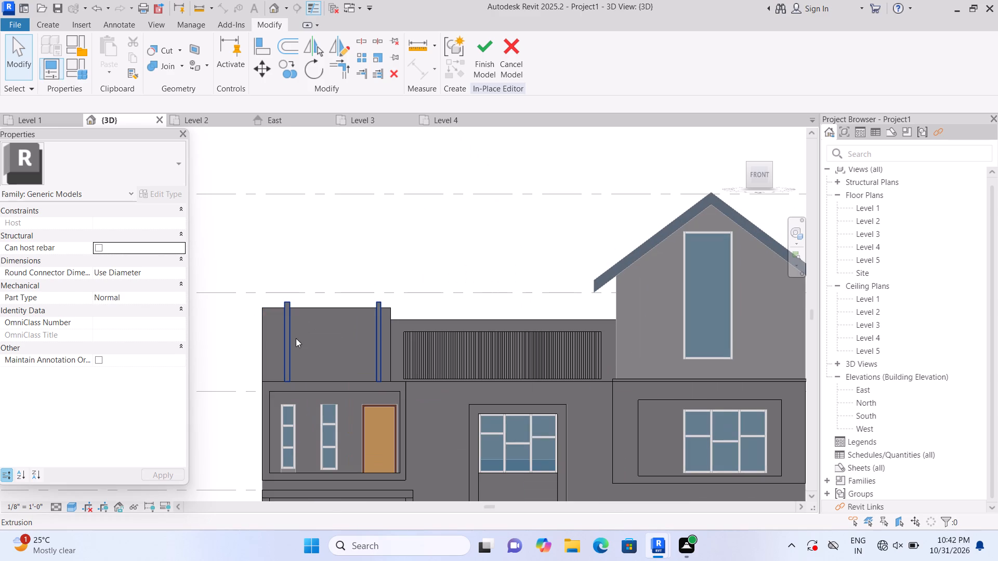
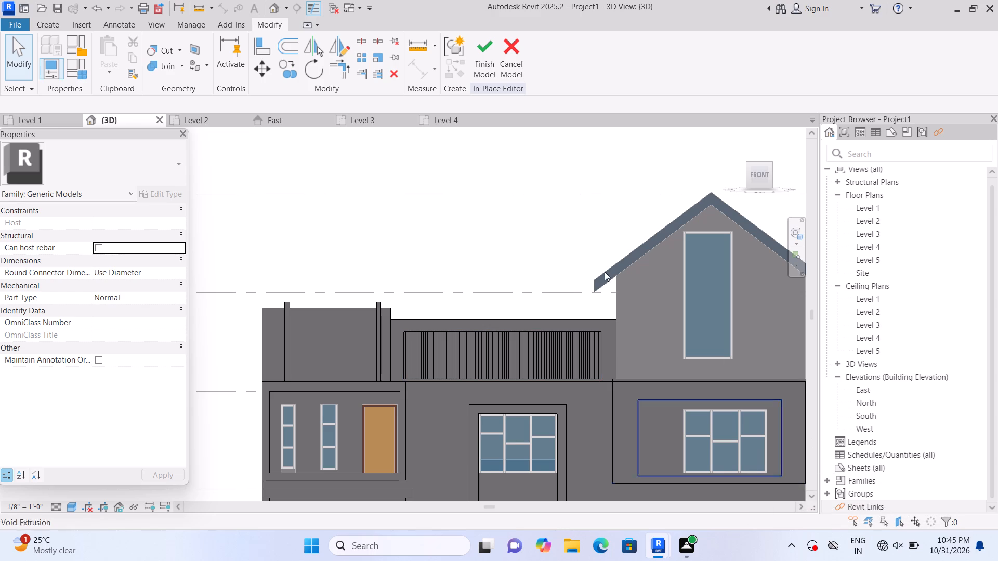
Delete the pair of thin roof posts standing in front of the rooftop block.
{"action": "left_click", "coordinate": [737, 138]}
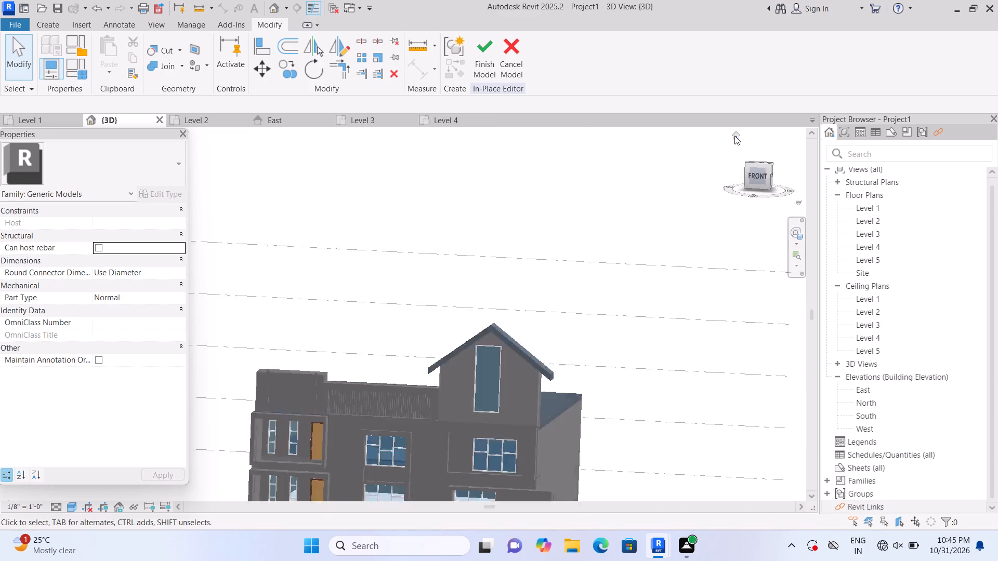
{"action": "scroll", "coordinate": [252, 371], "scroll_direction": "up", "scroll_amount": 7}
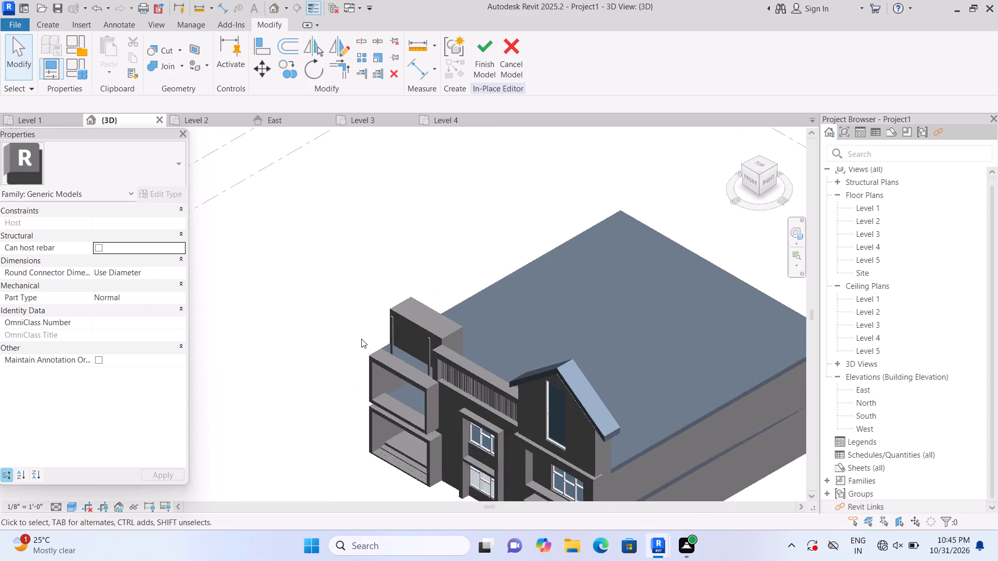
{"action": "scroll", "coordinate": [361, 339], "scroll_direction": "up", "scroll_amount": 2}
{"action": "middle_click_drag", "start_coordinate": [367, 327], "coordinate": [266, 333]}
{"action": "scroll", "coordinate": [317, 381], "scroll_direction": "up", "scroll_amount": 4}
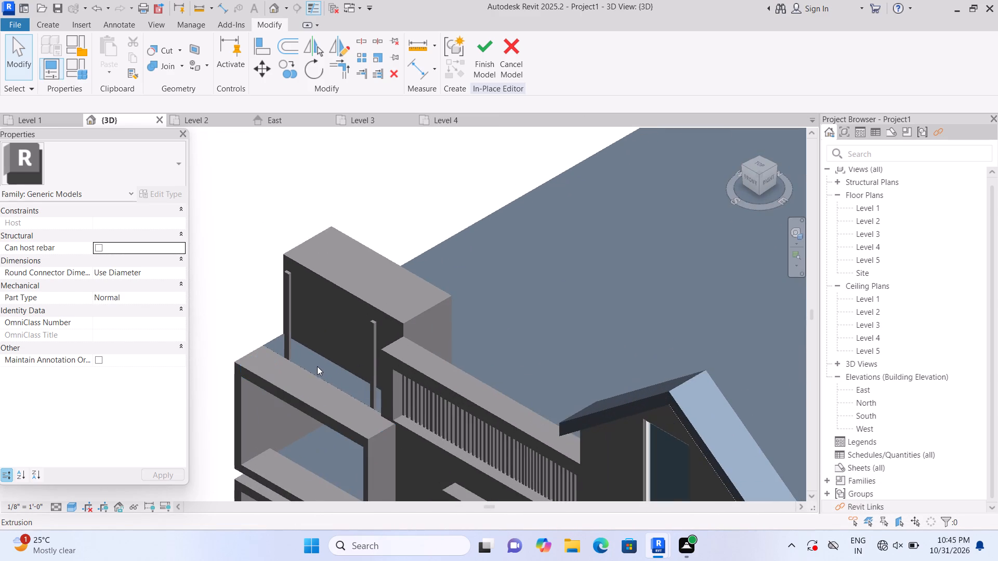
{"action": "scroll", "coordinate": [316, 359], "scroll_direction": "up", "scroll_amount": 1}
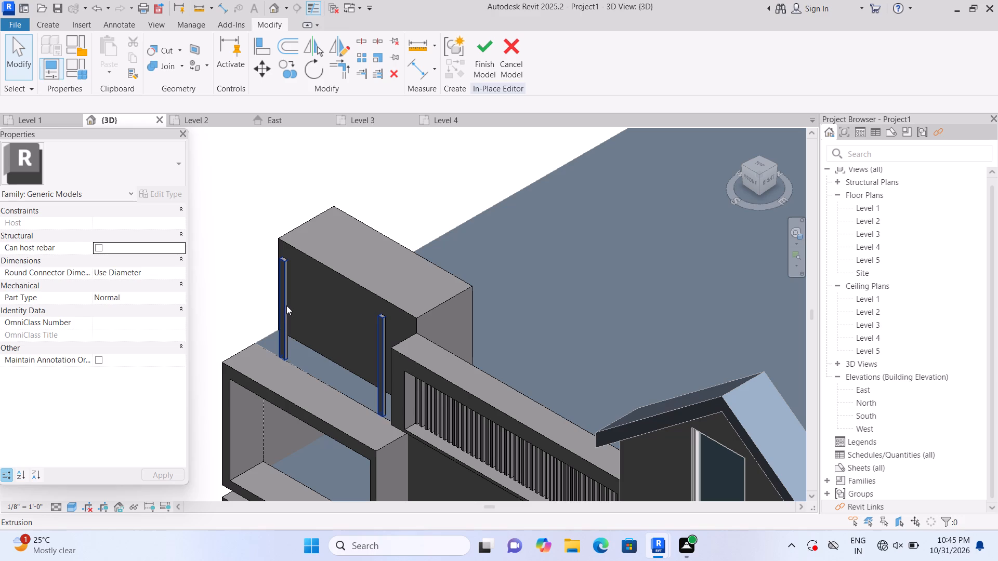
{"action": "left_click", "coordinate": [286, 305]}
{"action": "key", "text": "Delete"}
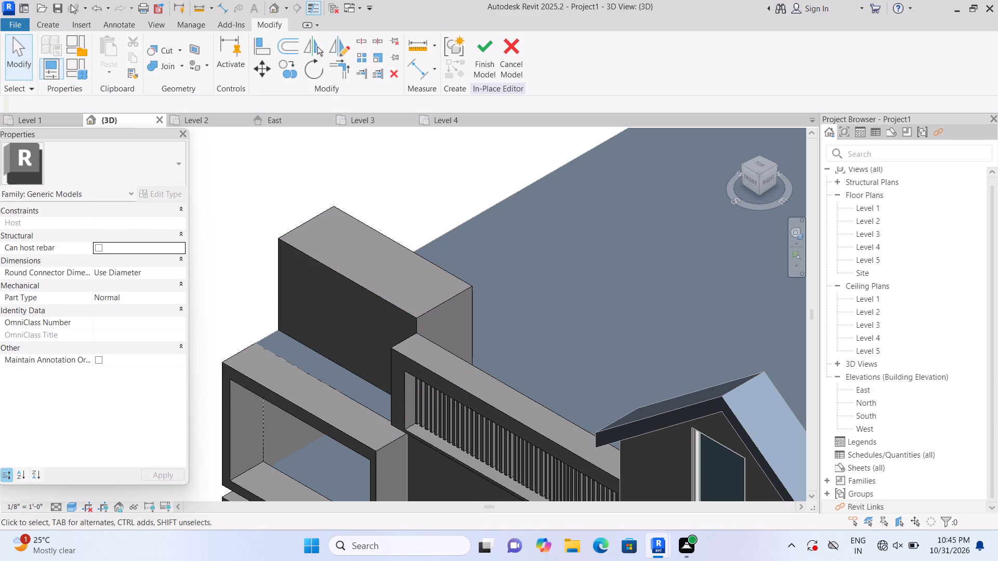
Delete the rooftop block extrusion behind the upper balcony frame.
{"action": "scroll", "coordinate": [463, 215], "scroll_direction": "up", "scroll_amount": 1}
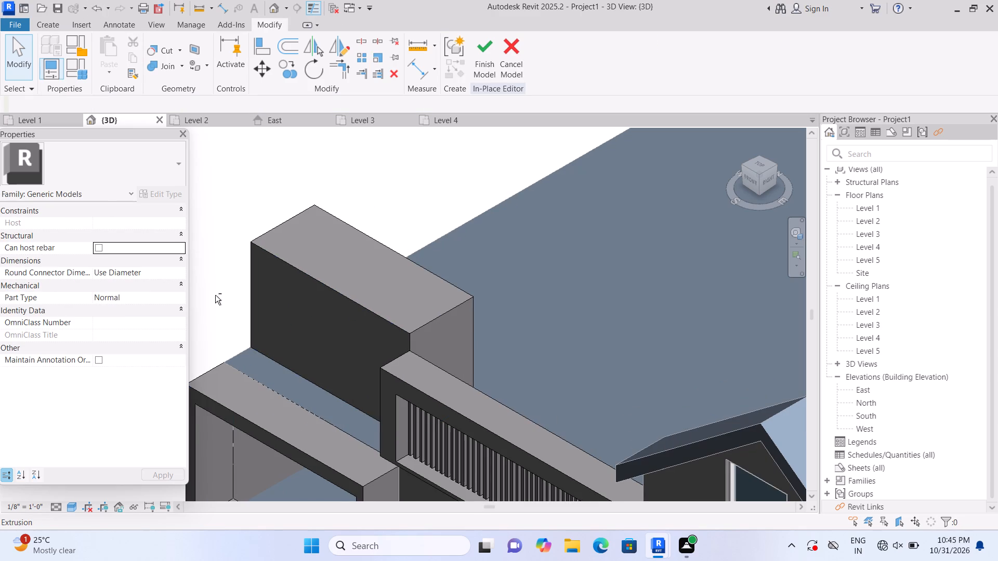
{"action": "middle_click_drag", "start_coordinate": [215, 295], "coordinate": [460, 343], "text": "shift"}
{"action": "middle_click_drag", "start_coordinate": [477, 312], "coordinate": [208, 362]}
{"action": "scroll", "coordinate": [349, 375], "scroll_direction": "down", "scroll_amount": 4}
{"action": "middle_click_drag", "start_coordinate": [558, 387], "coordinate": [289, 373]}
{"action": "middle_click_drag", "start_coordinate": [543, 371], "coordinate": [300, 431]}
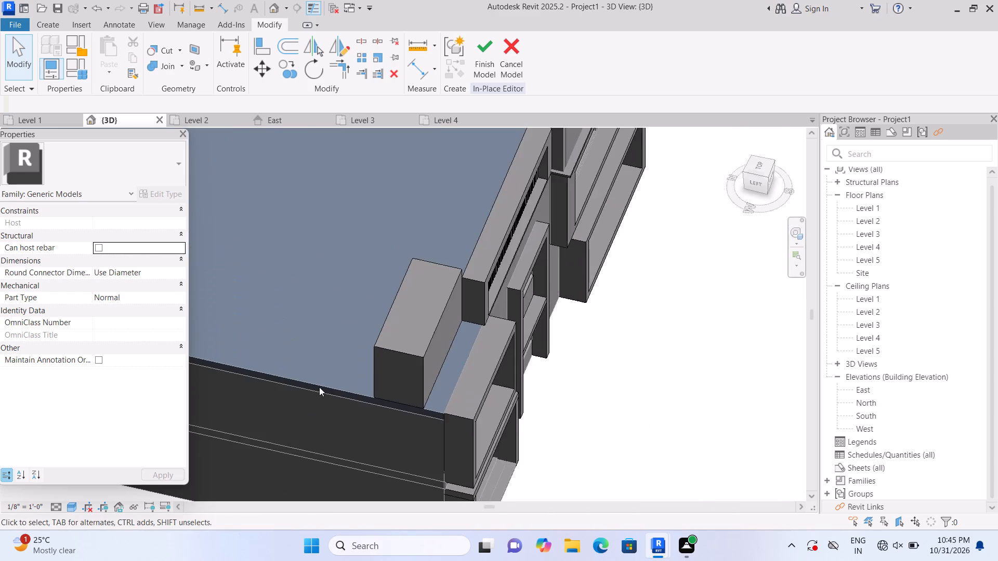
{"action": "scroll", "coordinate": [325, 378], "scroll_direction": "up", "scroll_amount": 3}
{"action": "left_click", "coordinate": [407, 355]}
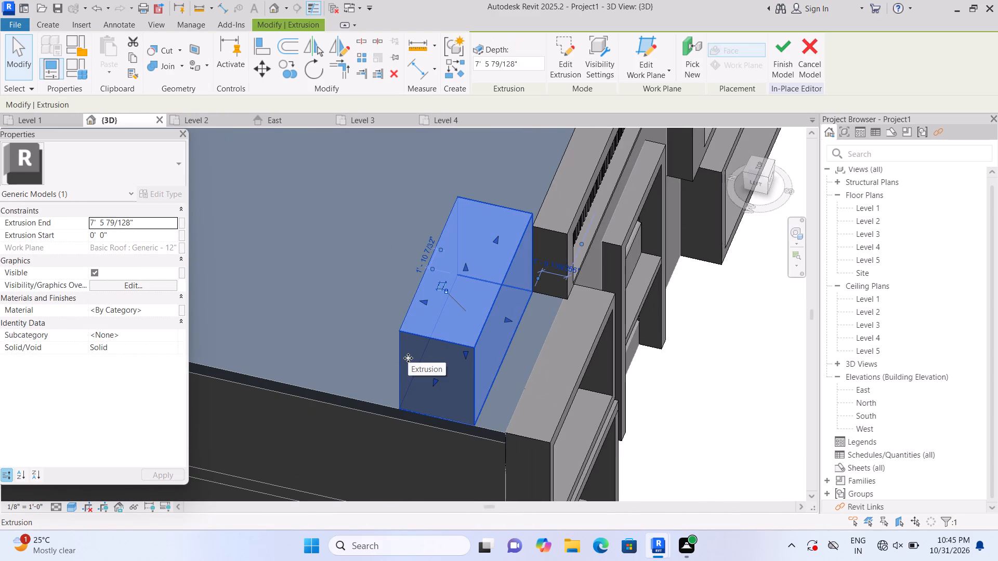
{"action": "key", "text": "Delete"}
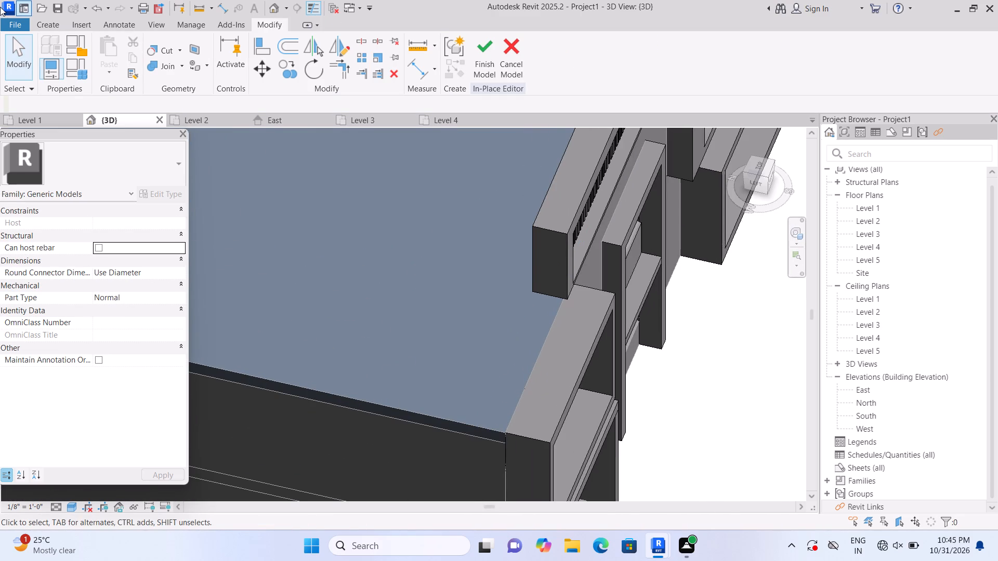
Create a rectangular extrusion about 6'-7" by 13'-0" on the roof surface, from the slatted parapet's end corner to the side wall edge.
{"action": "left_click", "coordinate": [47, 27]}
{"action": "left_click", "coordinate": [102, 55]}
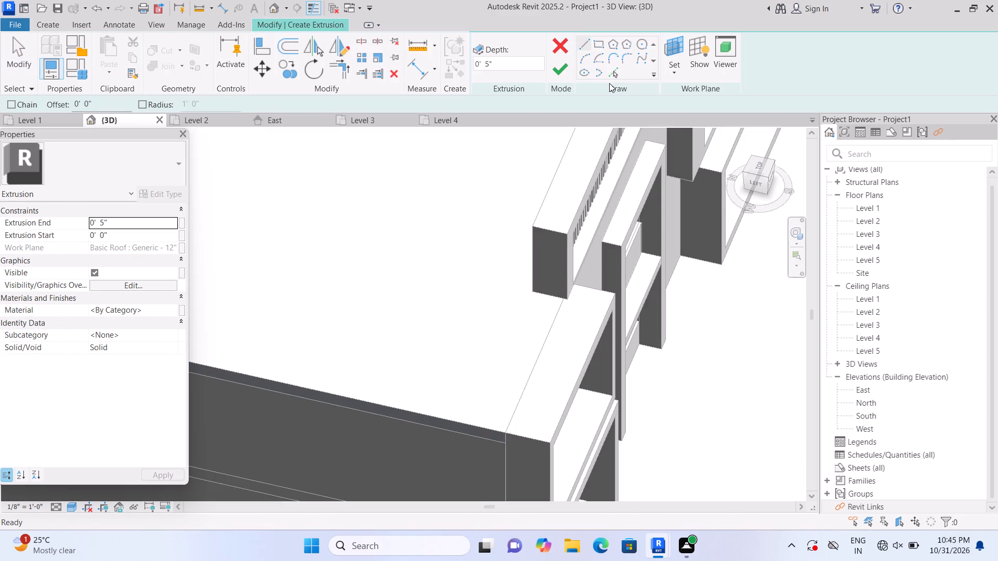
{"action": "left_click", "coordinate": [673, 76]}
{"action": "left_click", "coordinate": [682, 128]}
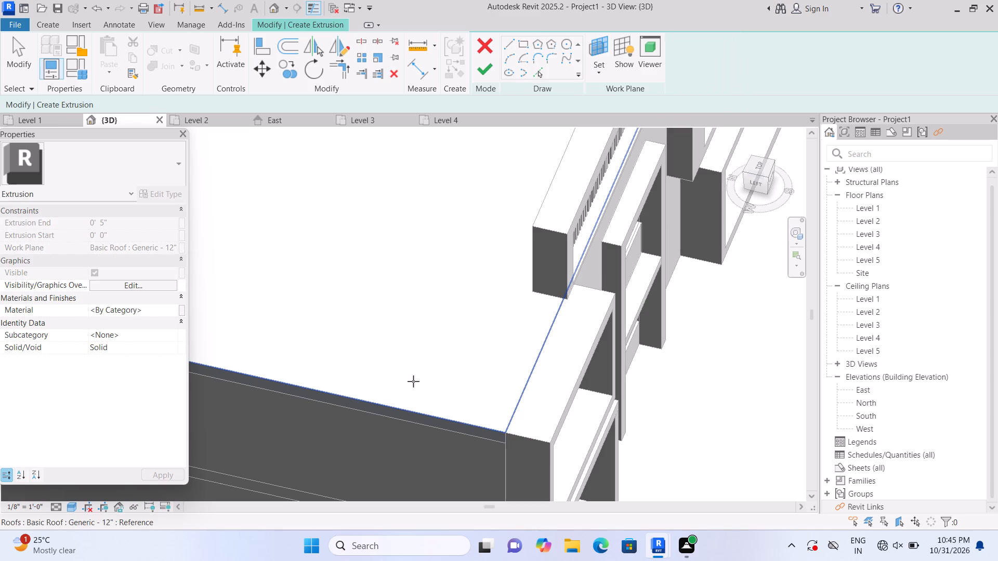
{"action": "left_click", "coordinate": [340, 376]}
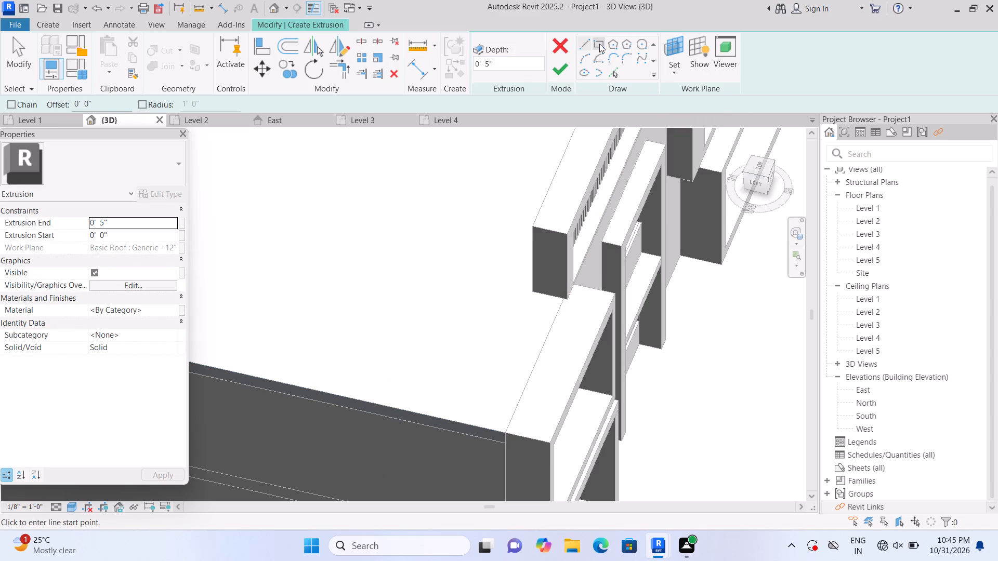
{"action": "left_click", "coordinate": [599, 44]}
{"action": "middle_click_drag", "start_coordinate": [375, 306], "coordinate": [428, 318], "text": "shift"}
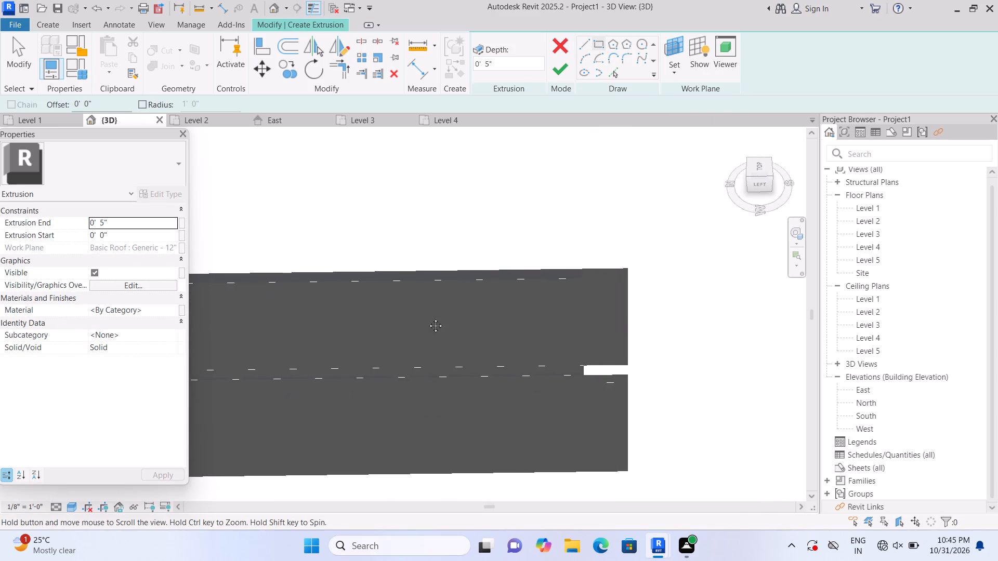
{"action": "middle_click_drag", "start_coordinate": [428, 318], "coordinate": [428, 303], "text": "shift"}
{"action": "middle_click_drag", "start_coordinate": [357, 248], "coordinate": [464, 419]}
{"action": "scroll", "coordinate": [603, 349], "scroll_direction": "up", "scroll_amount": 1}
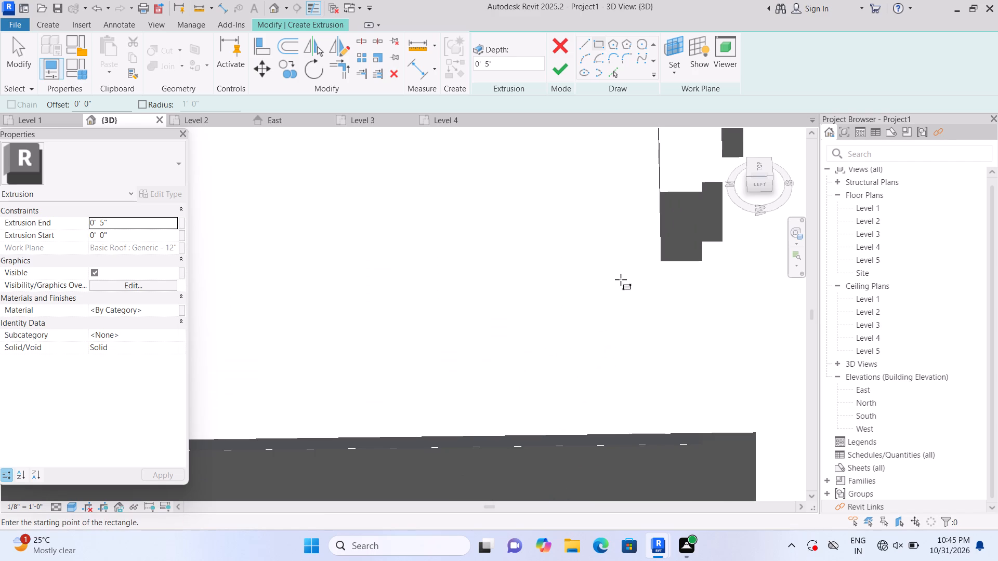
{"action": "left_click", "coordinate": [659, 261]}
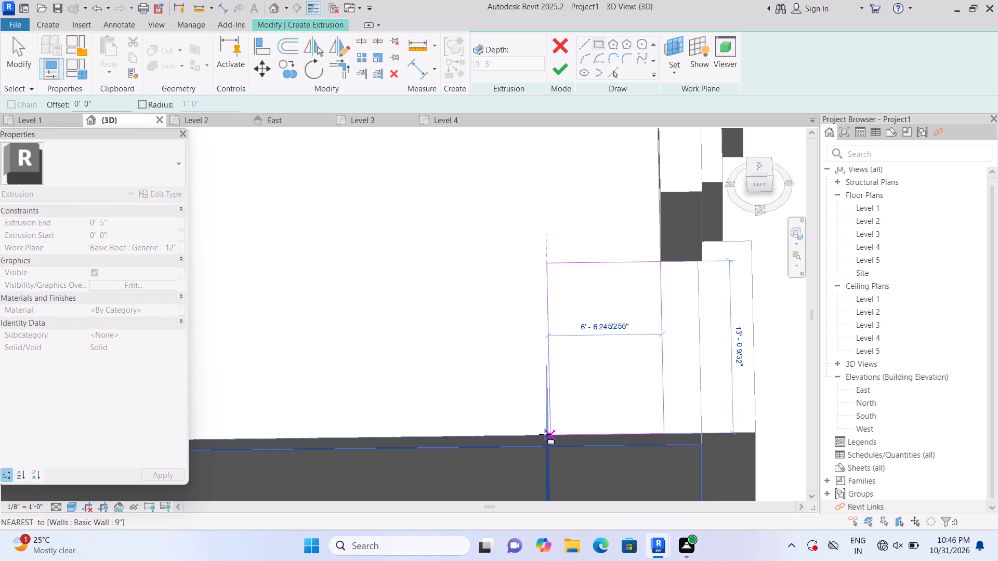
{"action": "left_click", "coordinate": [545, 434]}
{"action": "left_click", "coordinate": [568, 67]}
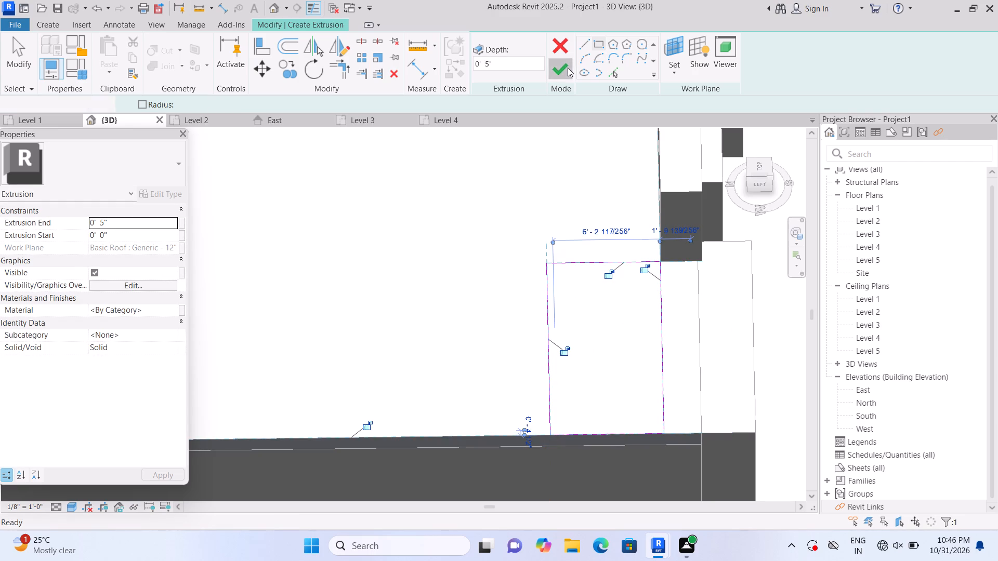
Stretch the new rooftop extrusion upward to a height of about 10'-0".
{"action": "scroll", "coordinate": [601, 263], "scroll_direction": "down", "scroll_amount": 3}
{"action": "left_click_drag", "start_coordinate": [585, 292], "coordinate": [581, 277]}
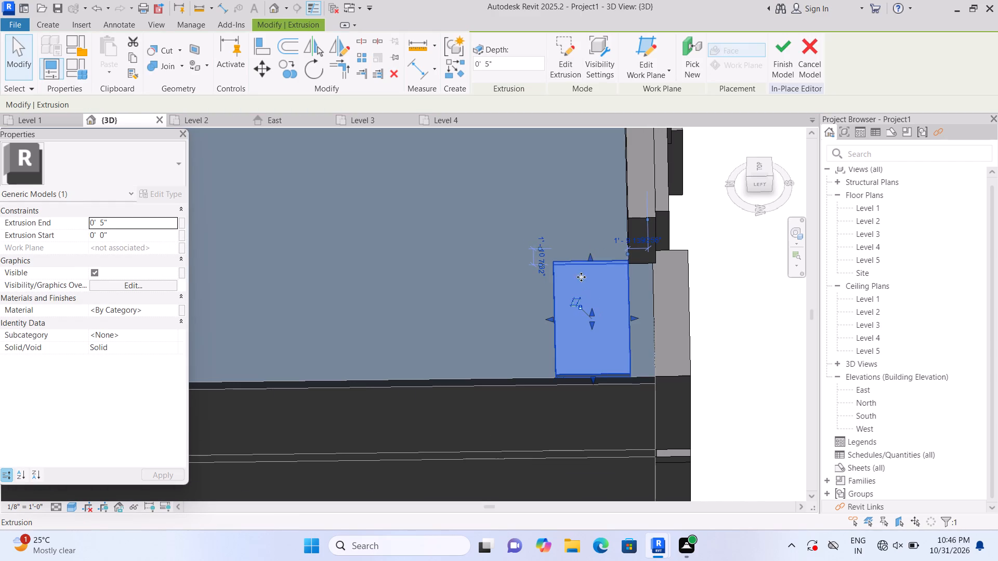
{"action": "left_click_drag", "start_coordinate": [581, 277], "coordinate": [581, 235]}
{"action": "left_click_drag", "start_coordinate": [593, 312], "coordinate": [592, 312]}
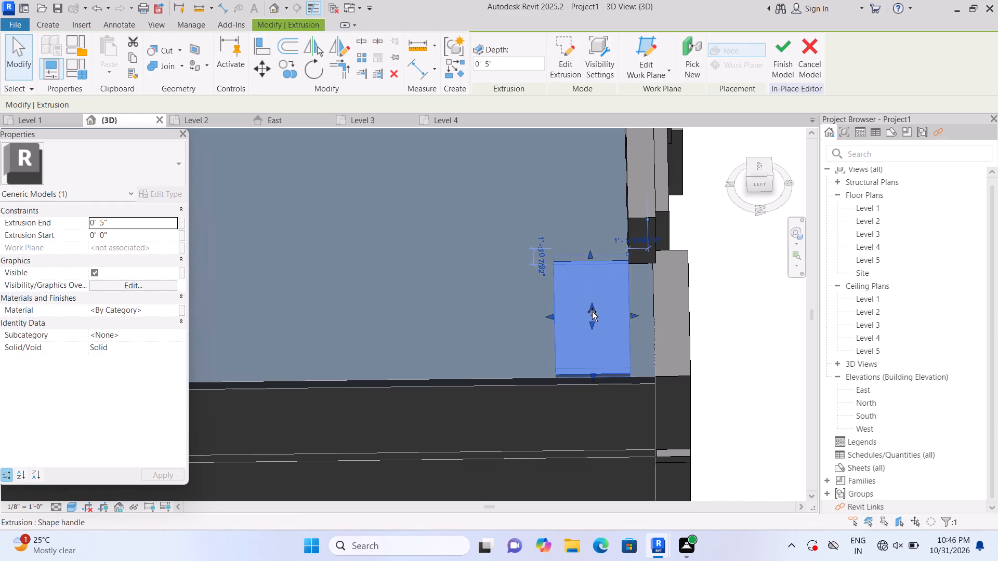
{"action": "left_click_drag", "start_coordinate": [592, 312], "coordinate": [594, 247]}
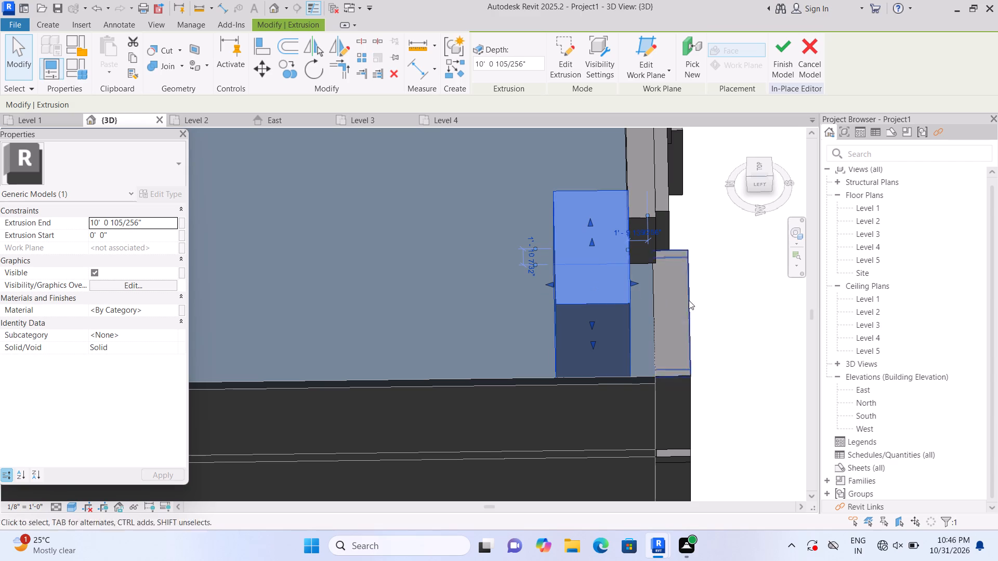
{"action": "left_click", "coordinate": [714, 298]}
Start an extrusion on the upper balcony frame's top face and sketch a 9" by 6" post rectangle near the side wall end.
{"action": "middle_click_drag", "start_coordinate": [727, 335], "coordinate": [671, 370], "text": "shift"}
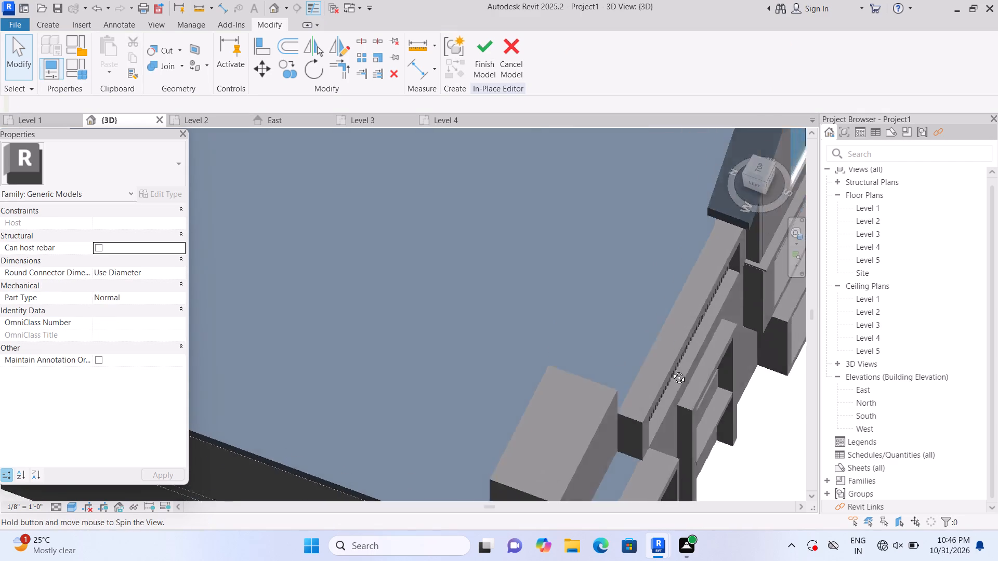
{"action": "middle_click_drag", "start_coordinate": [671, 370], "coordinate": [666, 371], "text": "shift"}
{"action": "middle_click_drag", "start_coordinate": [630, 368], "coordinate": [580, 192]}
{"action": "middle_click_drag", "start_coordinate": [483, 494], "coordinate": [458, 430]}
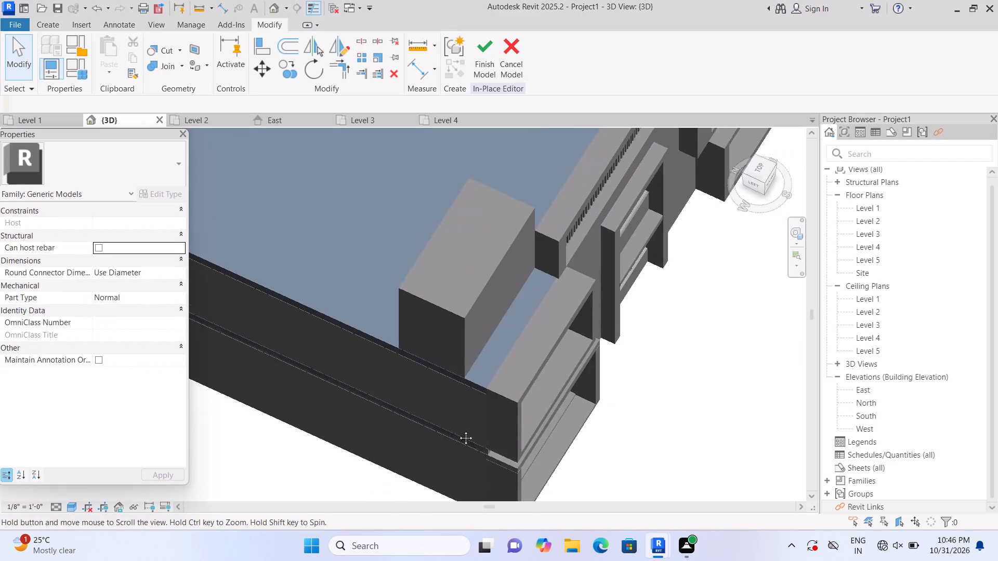
{"action": "middle_click_drag", "start_coordinate": [458, 430], "coordinate": [458, 429]}
{"action": "left_click", "coordinate": [47, 25]}
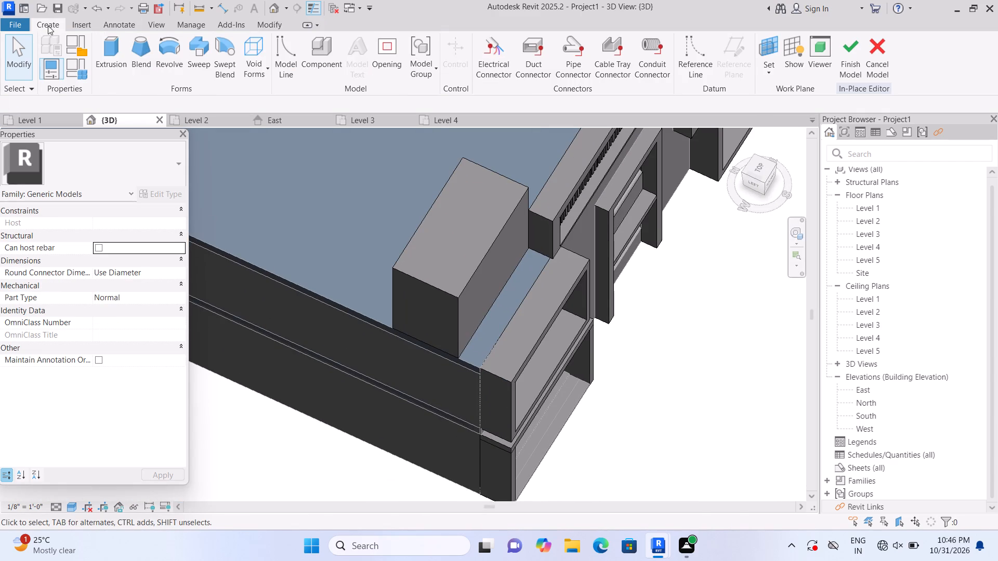
{"action": "left_click", "coordinate": [120, 44]}
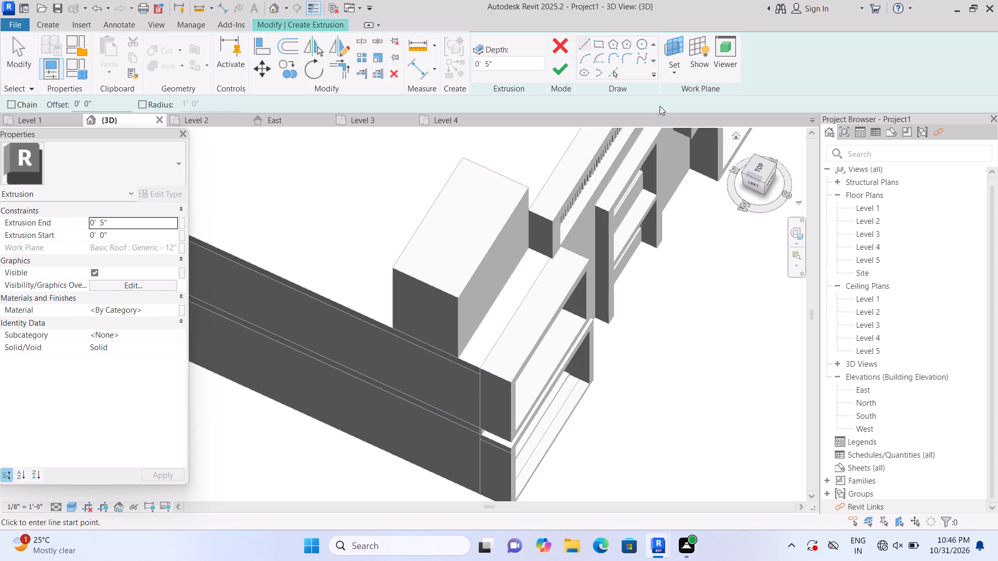
{"action": "left_click", "coordinate": [675, 71]}
{"action": "left_click", "coordinate": [695, 126]}
{"action": "scroll", "coordinate": [494, 361], "scroll_direction": "up", "scroll_amount": 1}
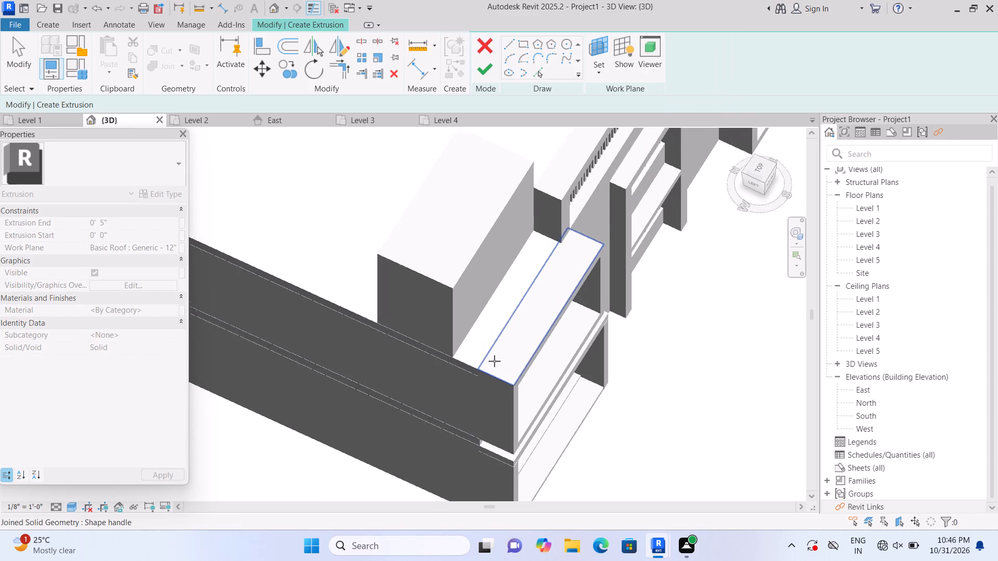
{"action": "scroll", "coordinate": [494, 361], "scroll_direction": "up", "scroll_amount": 1}
{"action": "left_click", "coordinate": [494, 361]}
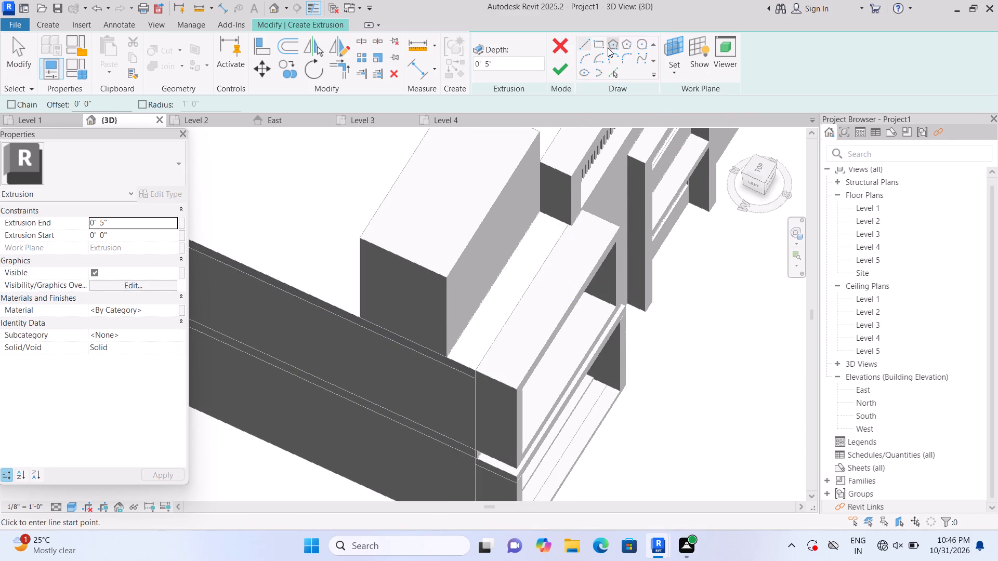
{"action": "left_click", "coordinate": [603, 46]}
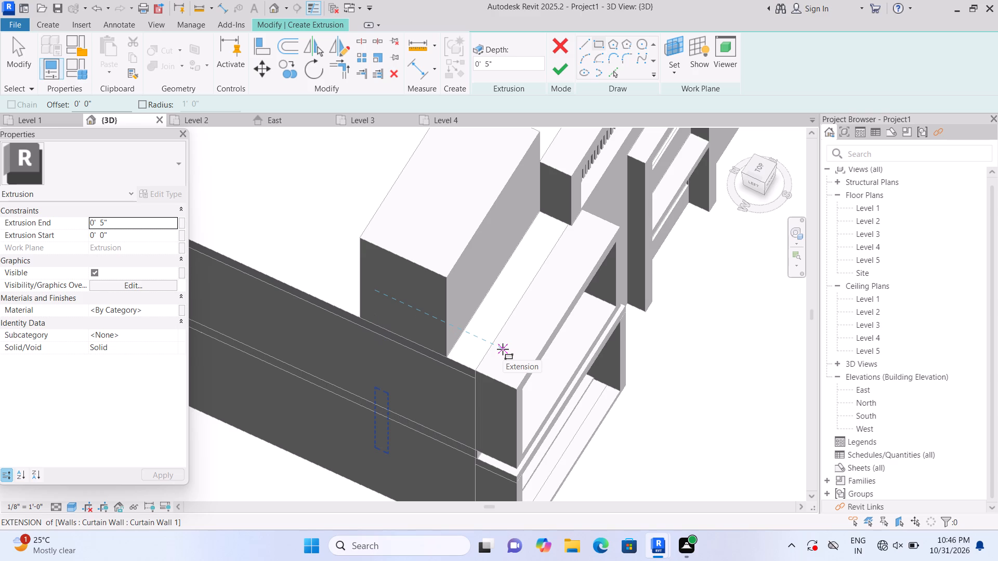
{"action": "left_click", "coordinate": [505, 346]}
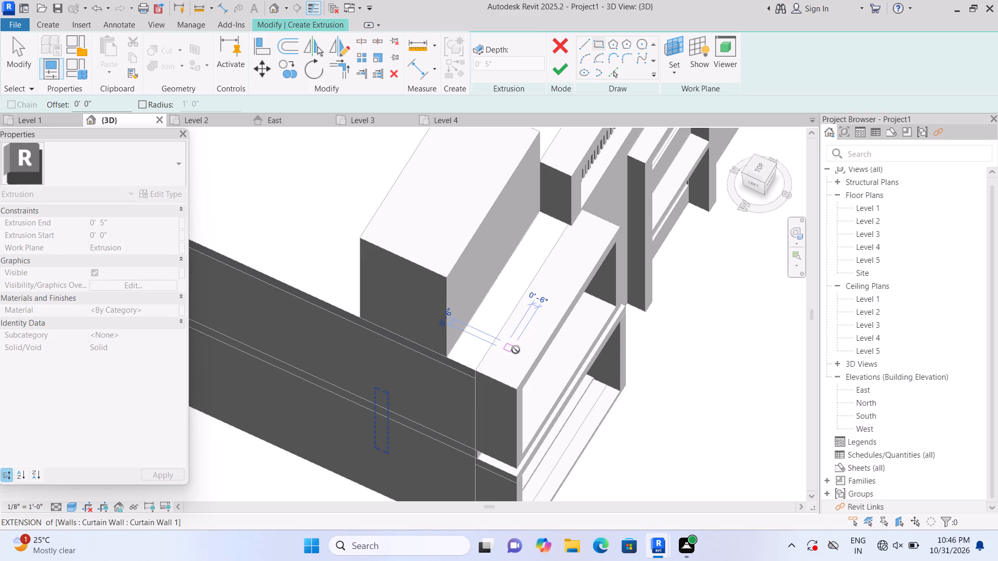
{"action": "scroll", "coordinate": [516, 350], "scroll_direction": "up", "scroll_amount": 6}
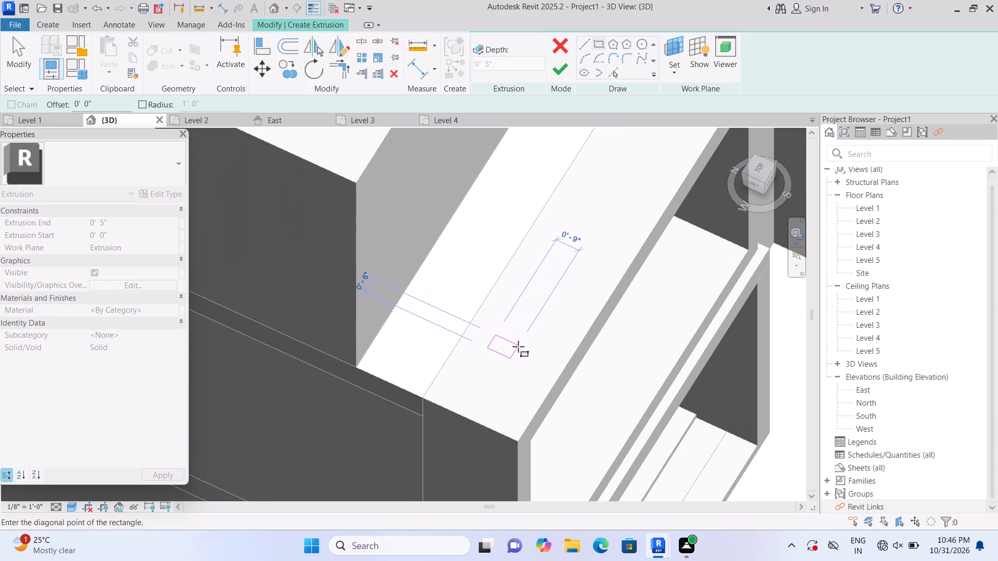
{"action": "left_click", "coordinate": [518, 344]}
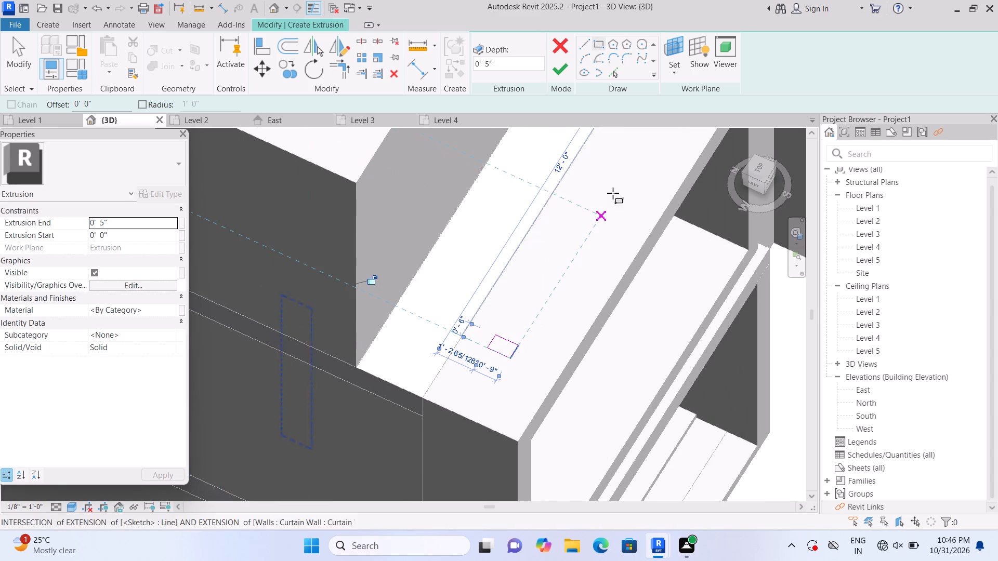
Add a second post rectangle about 5" deep near the parapet end, aligned with the first, and finish the extrusion sketch.
{"action": "scroll", "coordinate": [625, 170], "scroll_direction": "up", "scroll_amount": 1}
{"action": "middle_click_drag", "start_coordinate": [625, 172], "coordinate": [567, 262]}
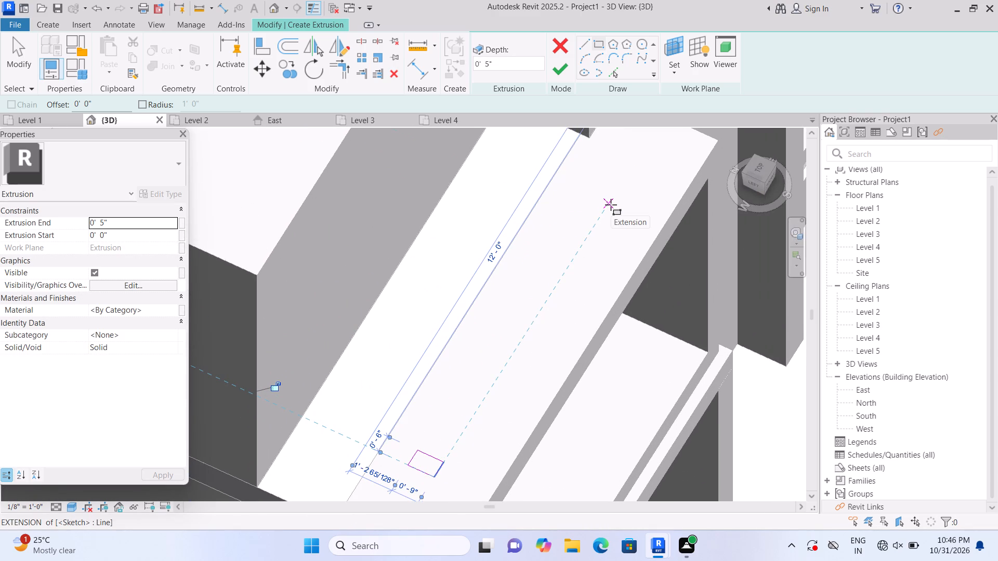
{"action": "left_click", "coordinate": [611, 203]}
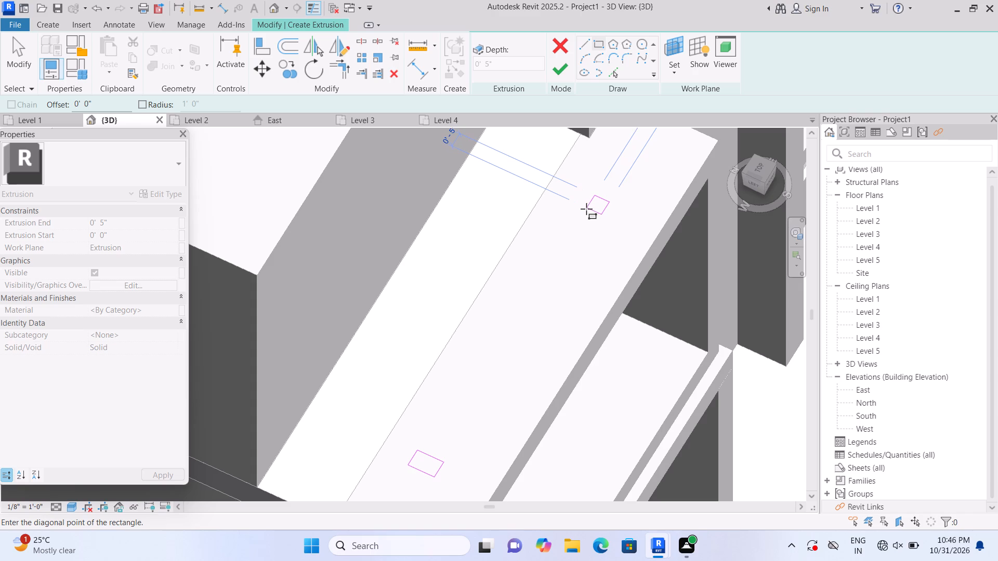
{"action": "left_click", "coordinate": [584, 208]}
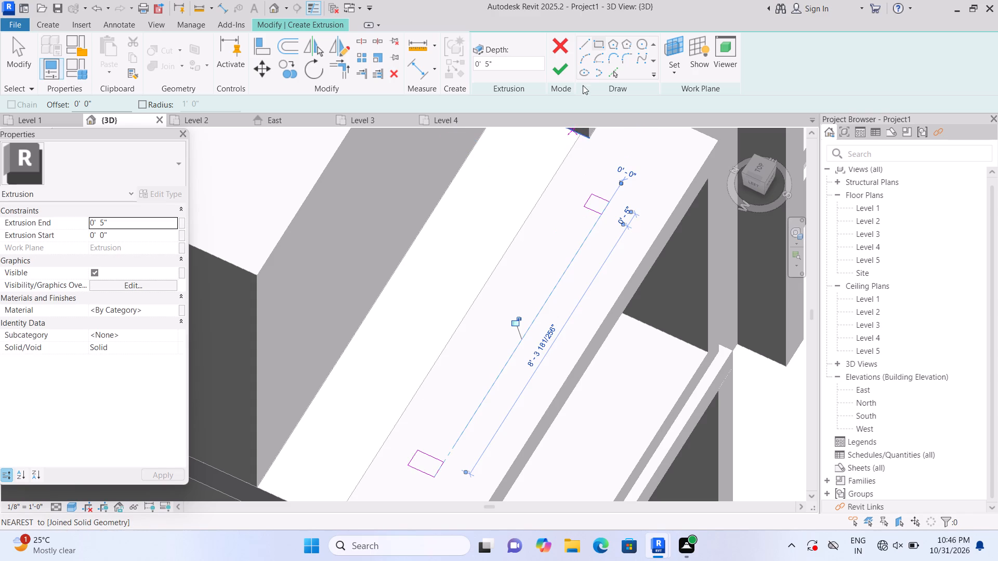
{"action": "left_click", "coordinate": [567, 67]}
Stretch the two-post extrusion on the upper balcony frame upward to a height of about 13'-3".
{"action": "scroll", "coordinate": [571, 127], "scroll_direction": "down", "scroll_amount": 7}
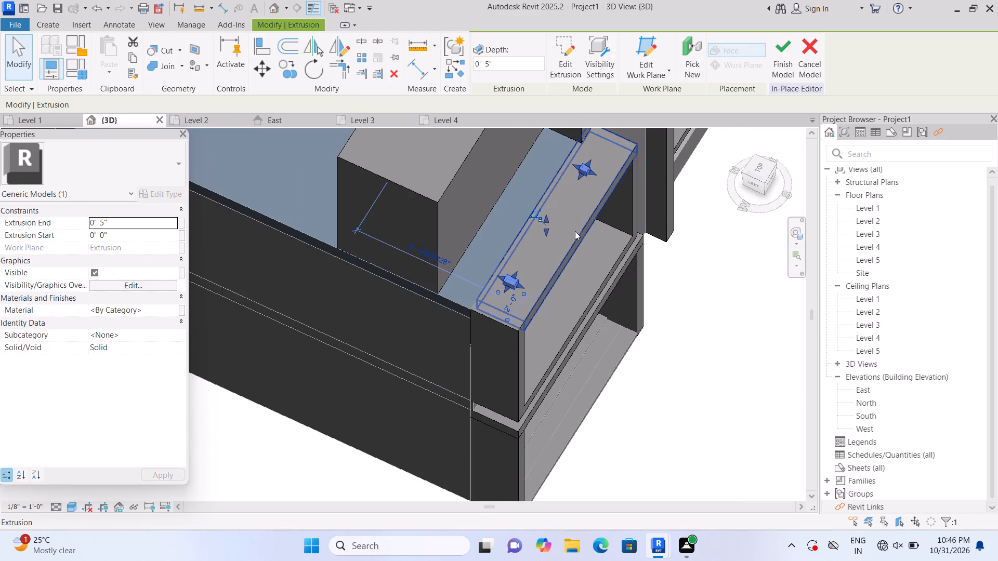
{"action": "middle_click", "coordinate": [526, 339]}
{"action": "scroll", "coordinate": [541, 244], "scroll_direction": "down", "scroll_amount": 1}
{"action": "middle_click_drag", "start_coordinate": [553, 218], "coordinate": [548, 330]}
{"action": "scroll", "coordinate": [548, 338], "scroll_direction": "up", "scroll_amount": 2}
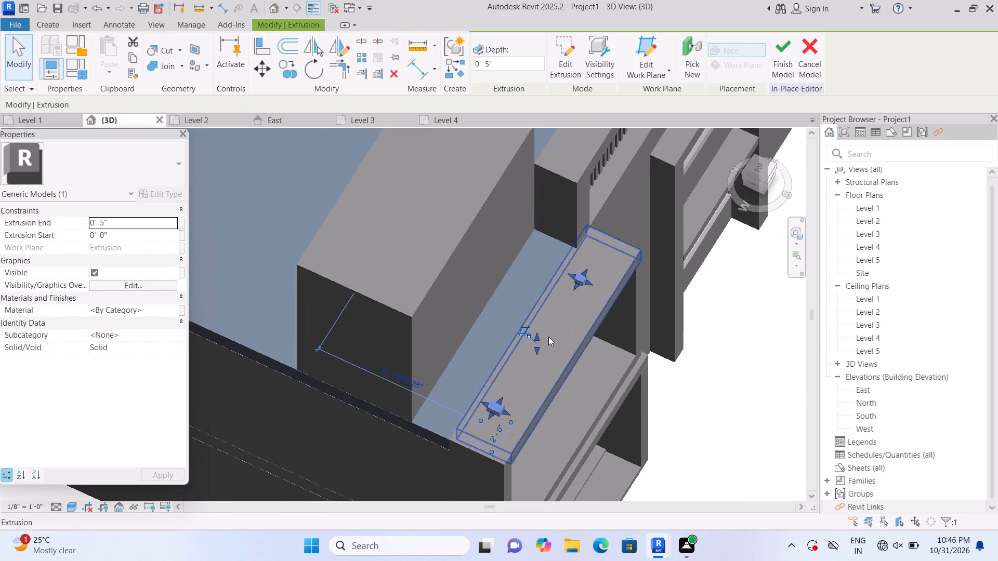
{"action": "left_click_drag", "start_coordinate": [536, 336], "coordinate": [530, 208]}
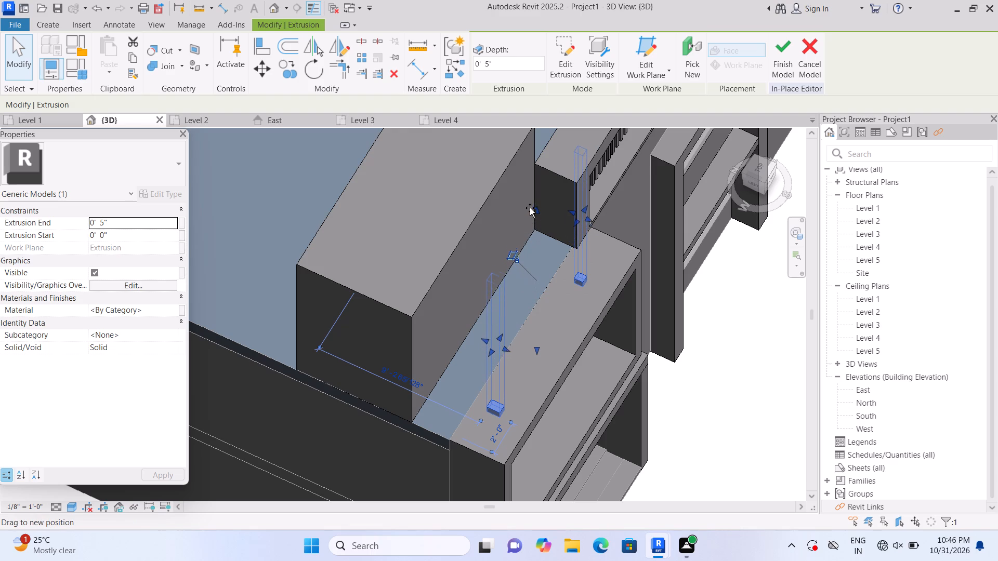
{"action": "left_click_drag", "start_coordinate": [530, 208], "coordinate": [530, 207]}
{"action": "scroll", "coordinate": [528, 227], "scroll_direction": "down", "scroll_amount": 3}
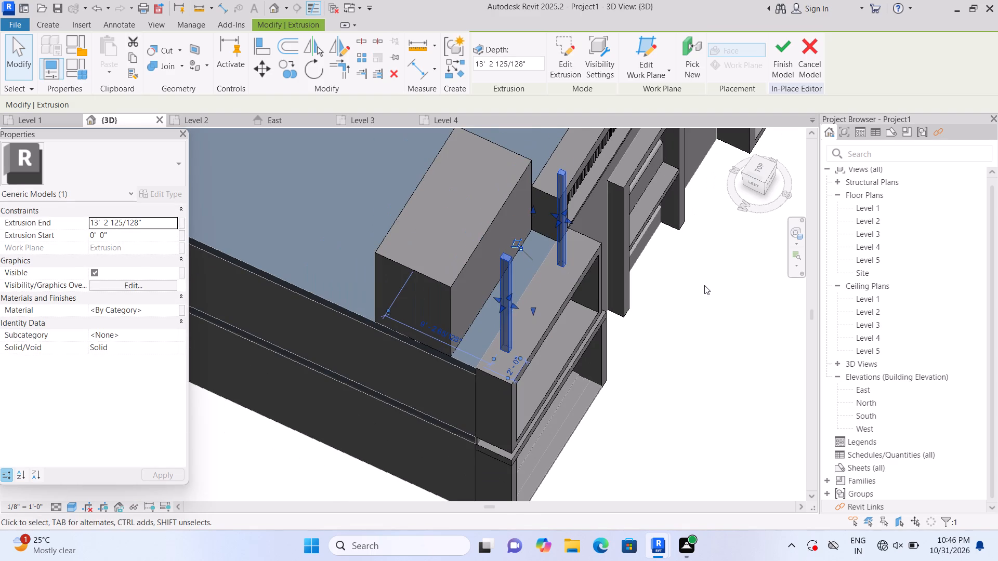
{"action": "left_click", "coordinate": [704, 285]}
Create a 5" deep extrusion on the posts' top face from a rectangle about 9" by 10'-0" spanning both posts.
{"action": "middle_click_drag", "start_coordinate": [700, 287], "coordinate": [584, 290]}
{"action": "scroll", "coordinate": [586, 290], "scroll_direction": "up", "scroll_amount": 1}
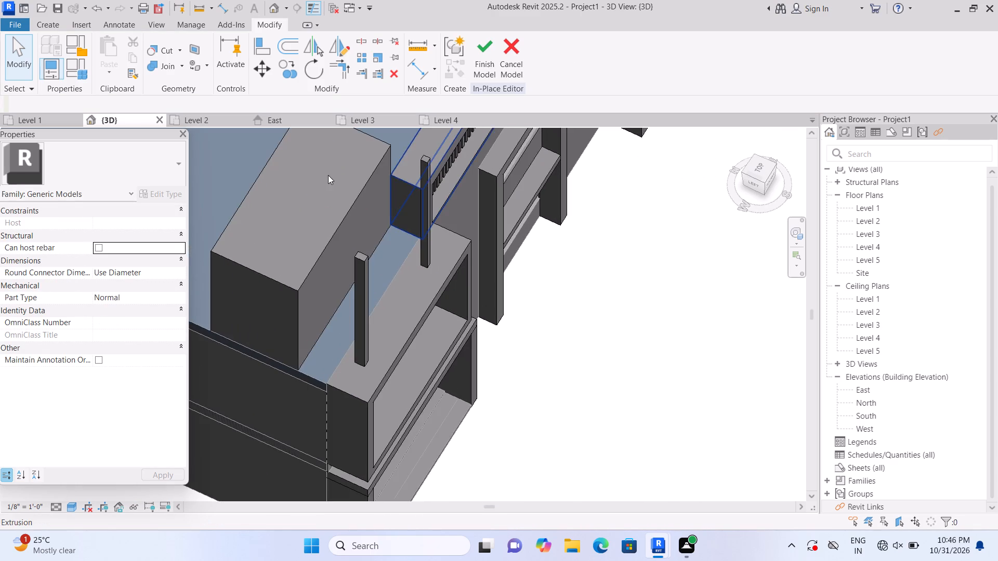
{"action": "middle_click_drag", "start_coordinate": [357, 215], "coordinate": [468, 299]}
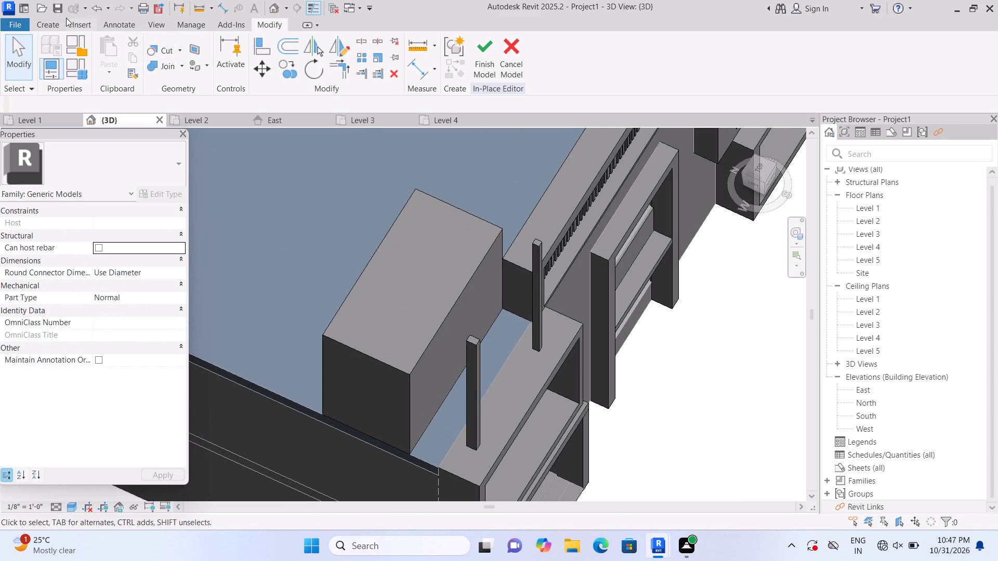
{"action": "left_click", "coordinate": [54, 25]}
{"action": "left_click", "coordinate": [115, 56]}
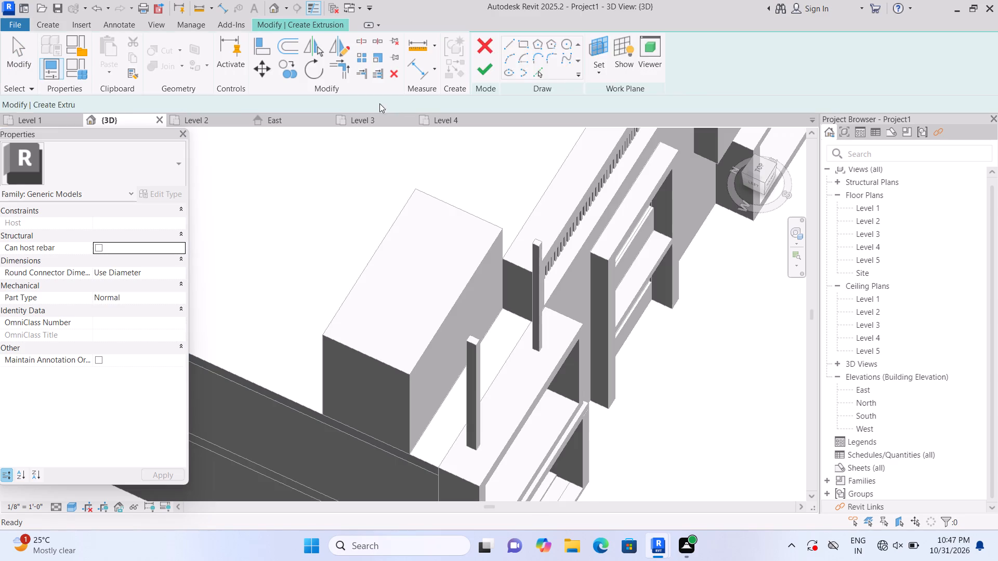
{"action": "left_click", "coordinate": [671, 74]}
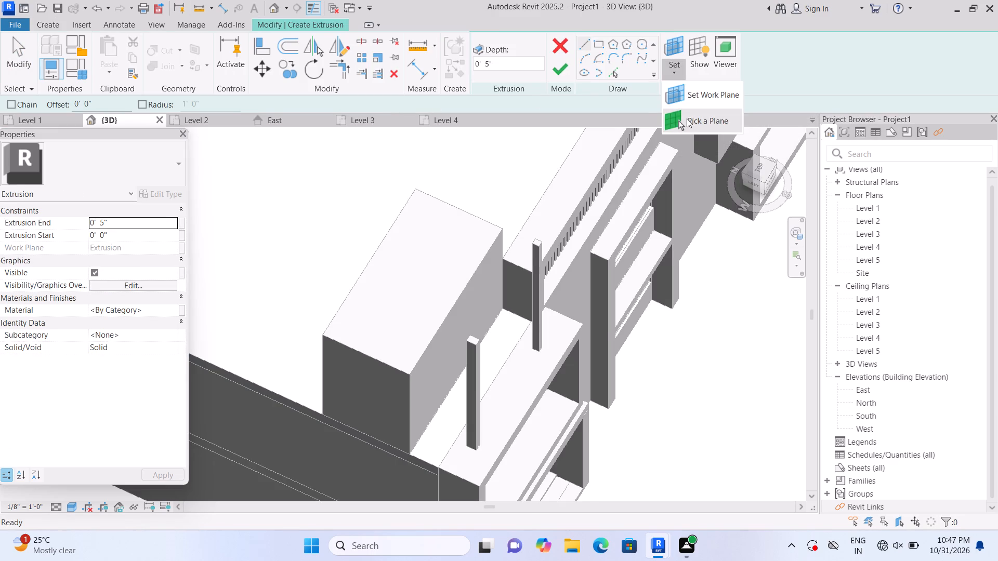
{"action": "double_click", "coordinate": [687, 118]}
{"action": "scroll", "coordinate": [563, 246], "scroll_direction": "up", "scroll_amount": 1}
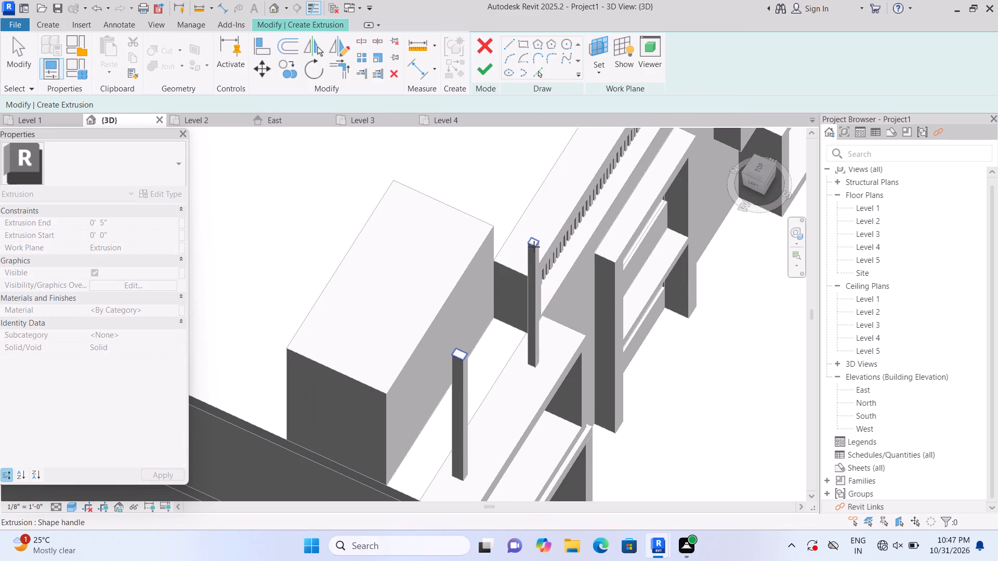
{"action": "left_click", "coordinate": [534, 247]}
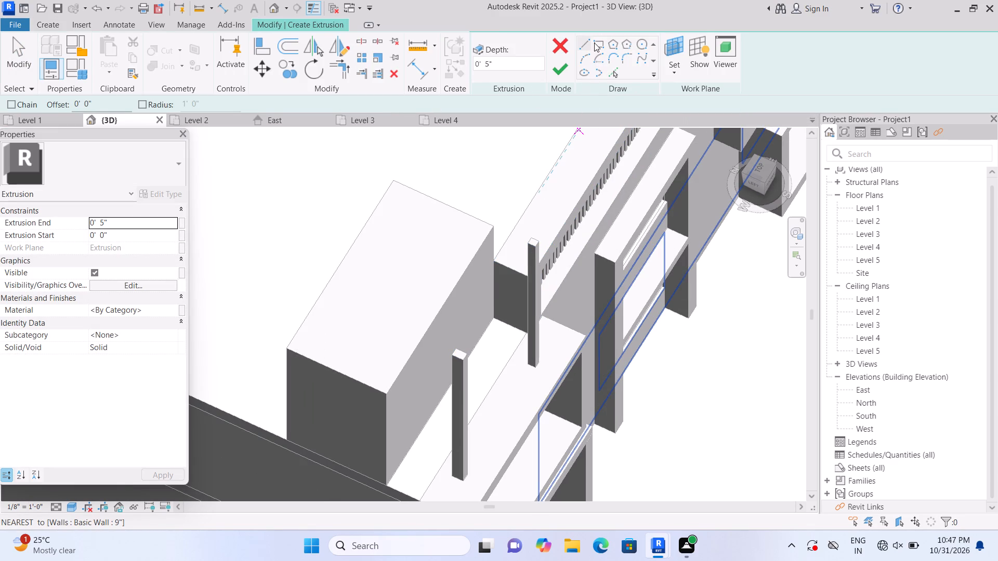
{"action": "left_click", "coordinate": [594, 42]}
{"action": "left_click_drag", "start_coordinate": [535, 239], "coordinate": [540, 242]}
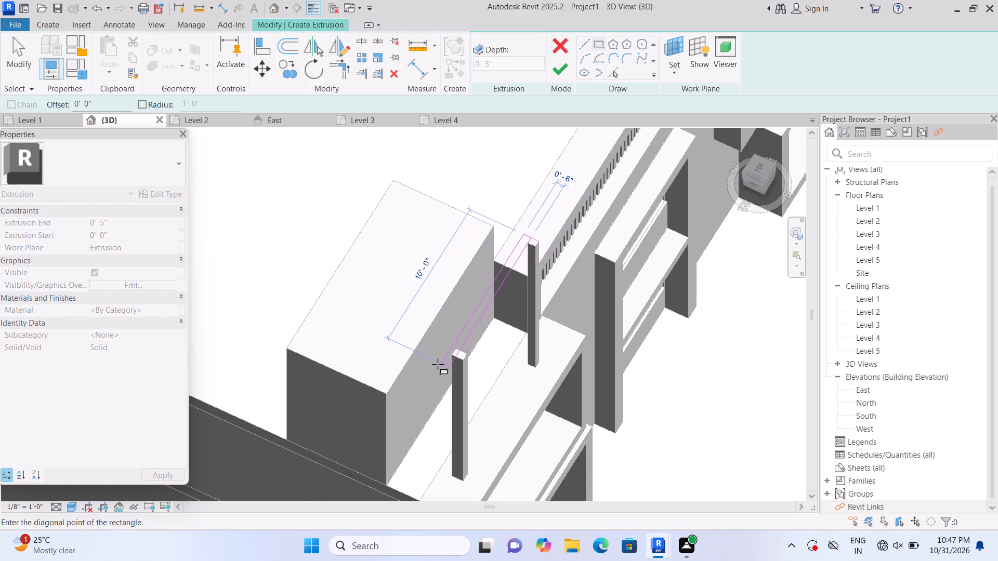
{"action": "left_click", "coordinate": [457, 372]}
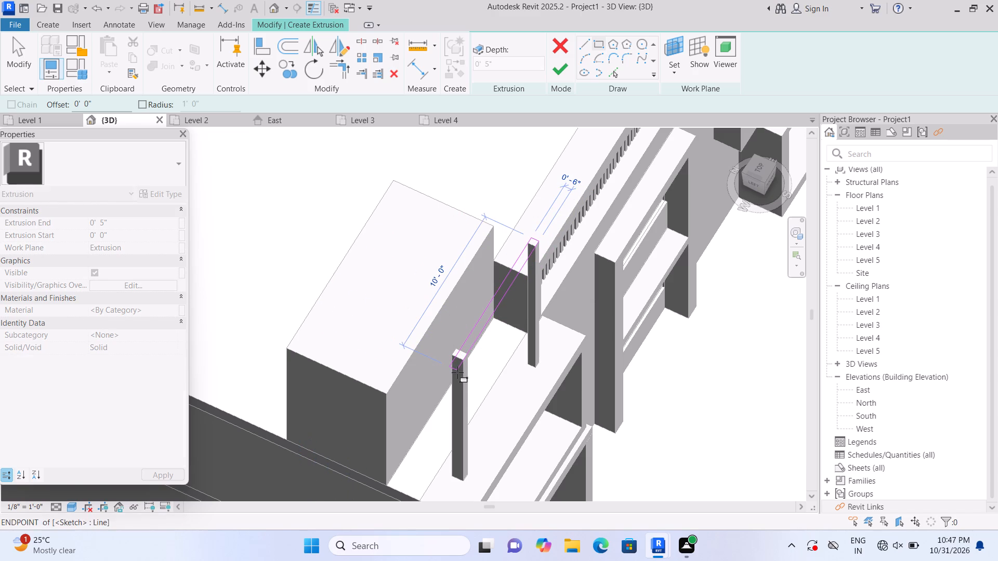
{"action": "left_click", "coordinate": [560, 71]}
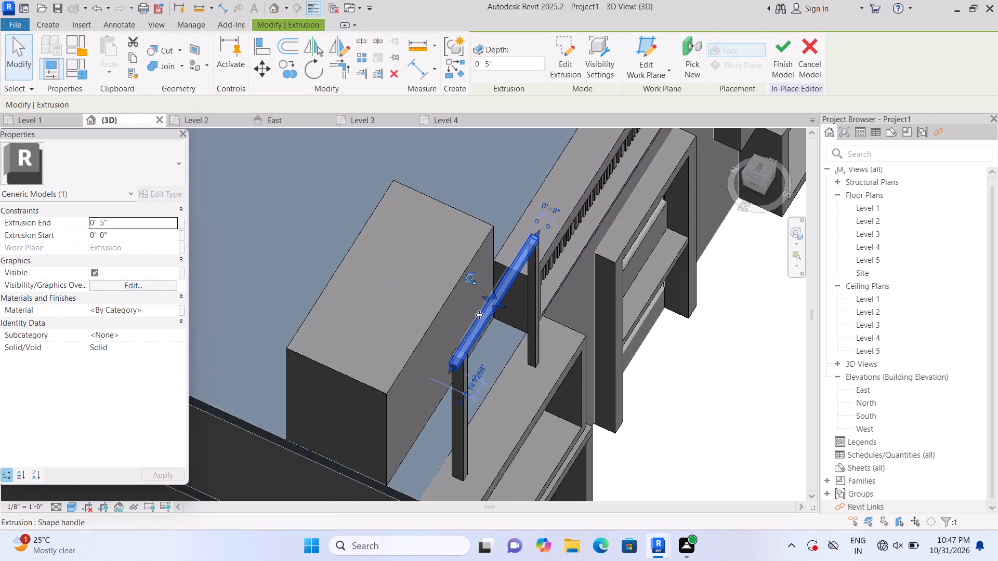
Stretch the new slab's rear edge back over the rooftop block to a width of about 10'-4".
{"action": "scroll", "coordinate": [479, 315], "scroll_direction": "up", "scroll_amount": 1}
{"action": "left_click_drag", "start_coordinate": [485, 294], "coordinate": [320, 244]}
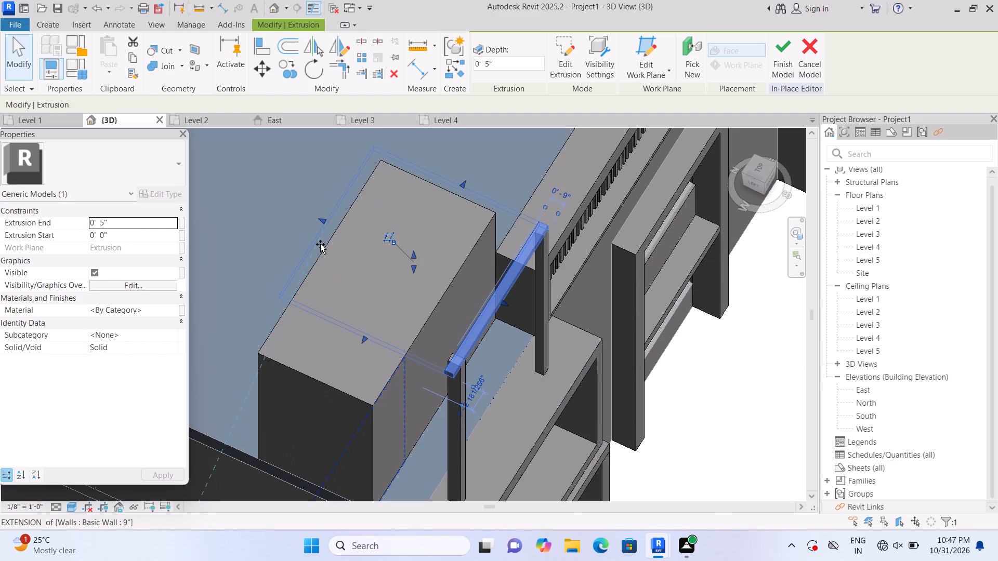
{"action": "left_click_drag", "start_coordinate": [320, 244], "coordinate": [320, 244]}
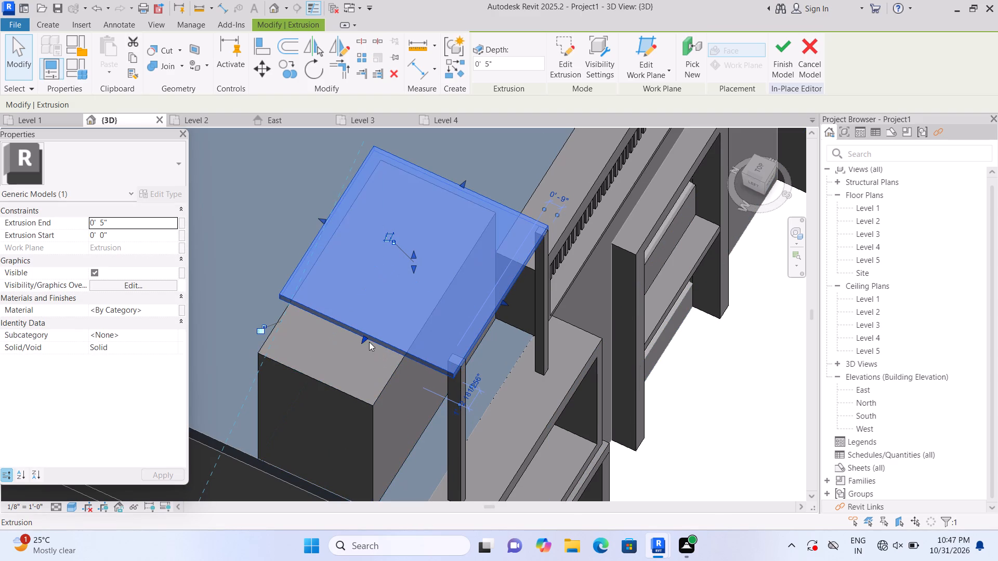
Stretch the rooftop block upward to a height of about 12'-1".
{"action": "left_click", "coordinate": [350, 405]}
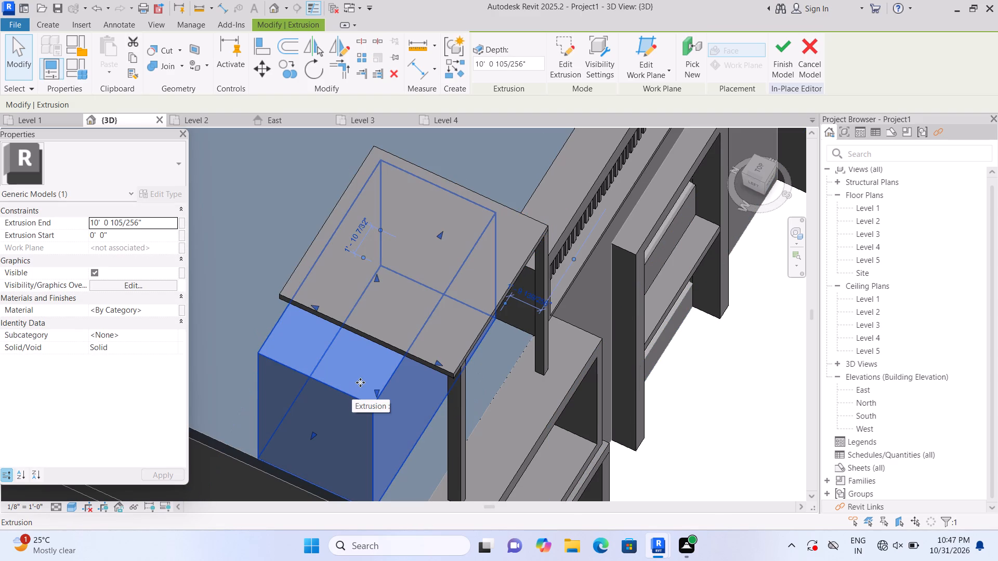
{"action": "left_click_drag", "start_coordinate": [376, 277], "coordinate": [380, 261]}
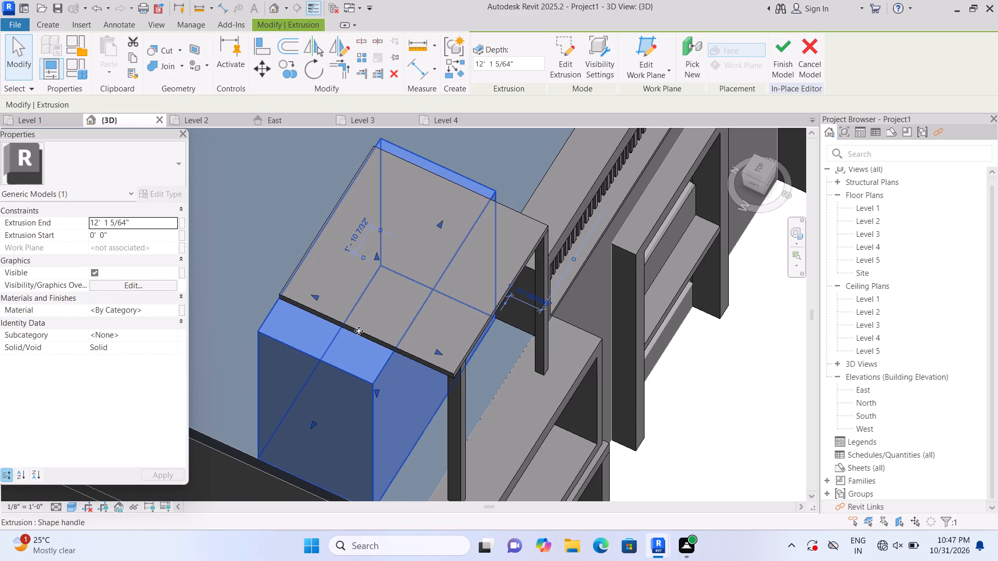
Stretch the slab's side-wall end and parapet end outward so it extends past both ends of the rooftop block.
{"action": "scroll", "coordinate": [360, 330], "scroll_direction": "up", "scroll_amount": 1}
{"action": "left_click", "coordinate": [404, 322]}
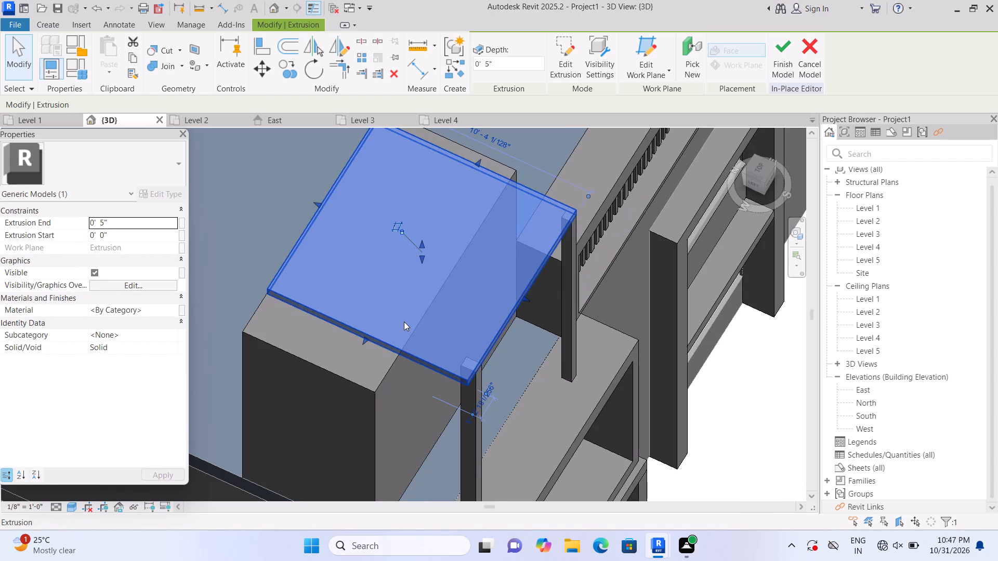
{"action": "left_click_drag", "start_coordinate": [363, 340], "coordinate": [271, 400]}
{"action": "middle_click_drag", "start_coordinate": [402, 285], "coordinate": [366, 355]}
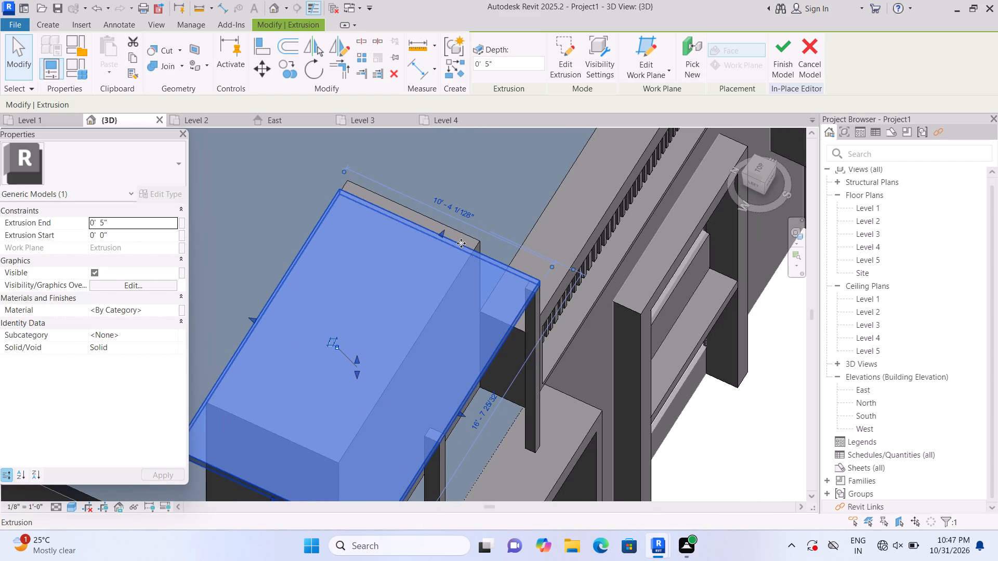
{"action": "left_click_drag", "start_coordinate": [440, 232], "coordinate": [462, 205]}
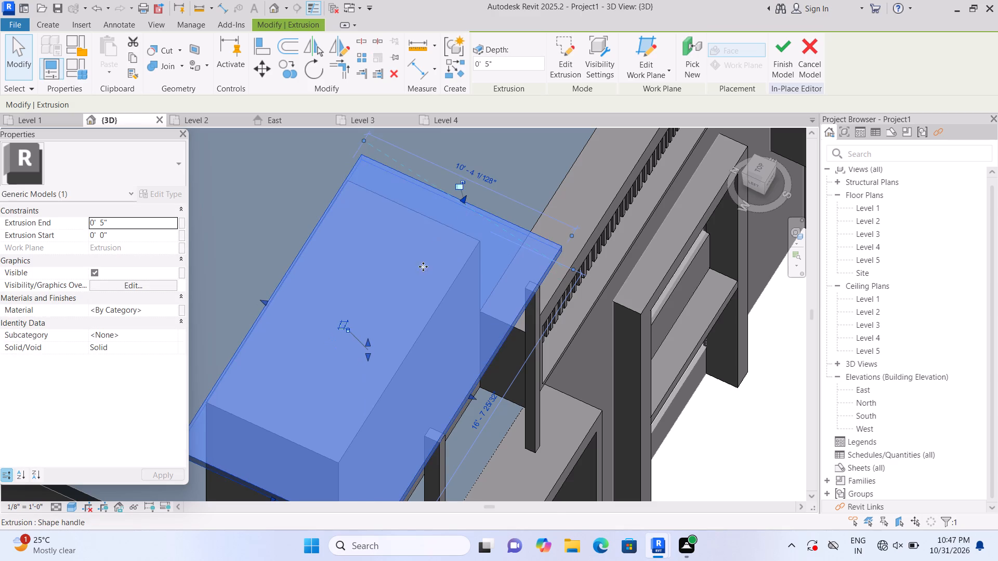
Extend the slab's rear edge, side-wall end and front edge further outward, reaching a width of about 11'-10".
{"action": "scroll", "coordinate": [390, 309], "scroll_direction": "down", "scroll_amount": 2}
{"action": "left_click_drag", "start_coordinate": [295, 300], "coordinate": [290, 297]}
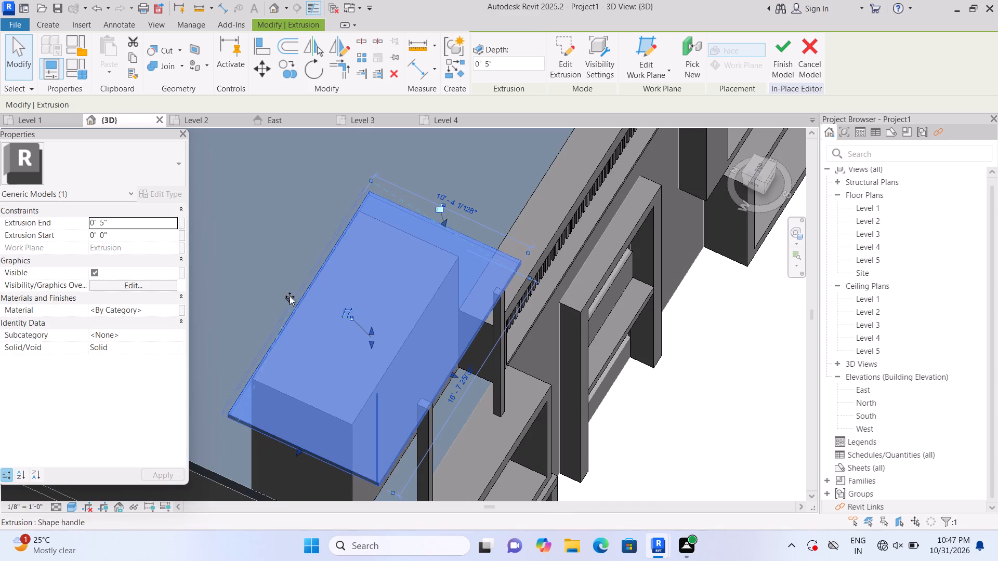
{"action": "left_click_drag", "start_coordinate": [290, 297], "coordinate": [273, 286]}
{"action": "middle_click_drag", "start_coordinate": [286, 417], "coordinate": [377, 338]}
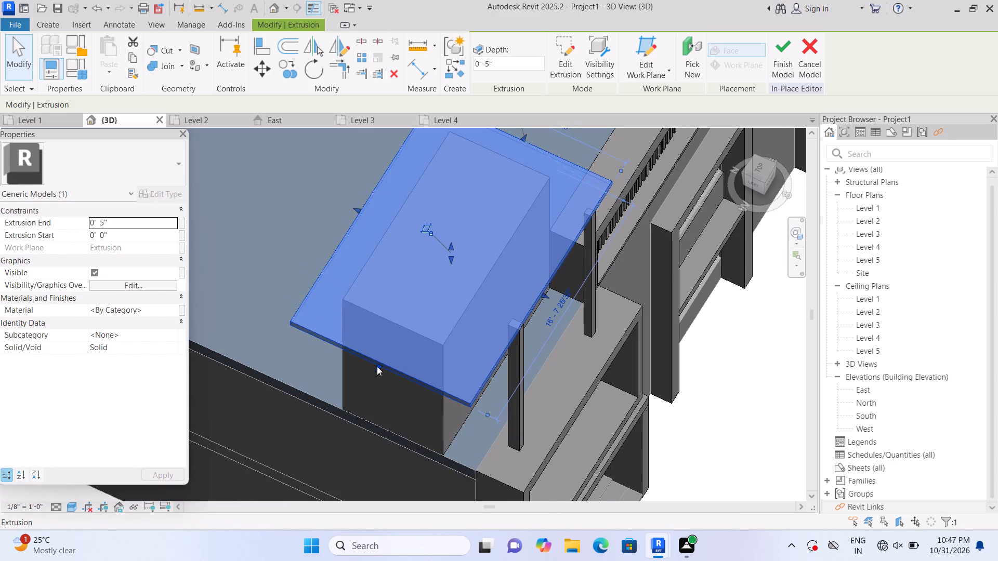
{"action": "left_click_drag", "start_coordinate": [377, 366], "coordinate": [371, 376]}
{"action": "double_click", "coordinate": [371, 376]}
{"action": "scroll", "coordinate": [359, 388], "scroll_direction": "down", "scroll_amount": 4}
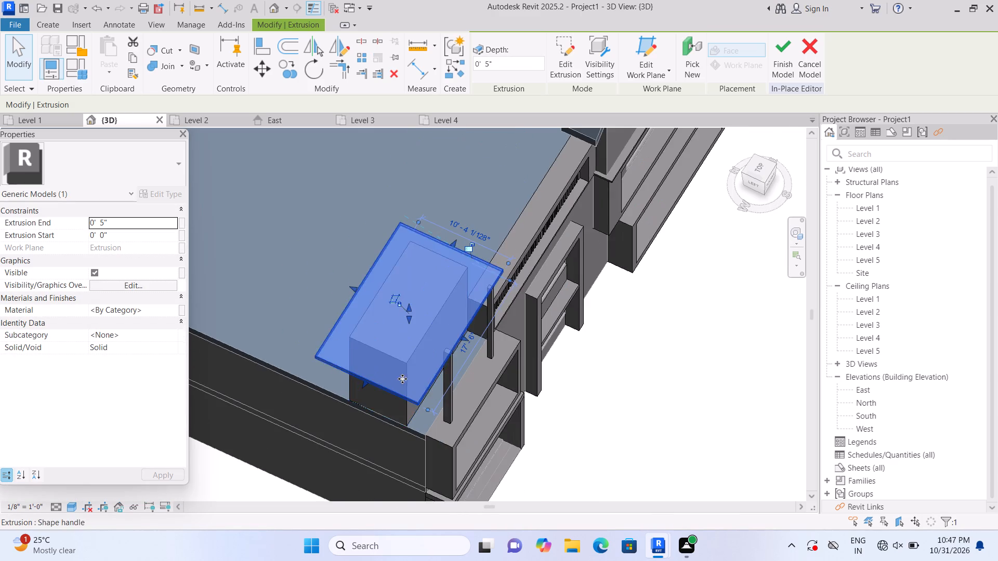
{"action": "scroll", "coordinate": [412, 372], "scroll_direction": "up", "scroll_amount": 2}
{"action": "left_click_drag", "start_coordinate": [479, 324], "coordinate": [494, 327]}
{"action": "left_click", "coordinate": [618, 351]}
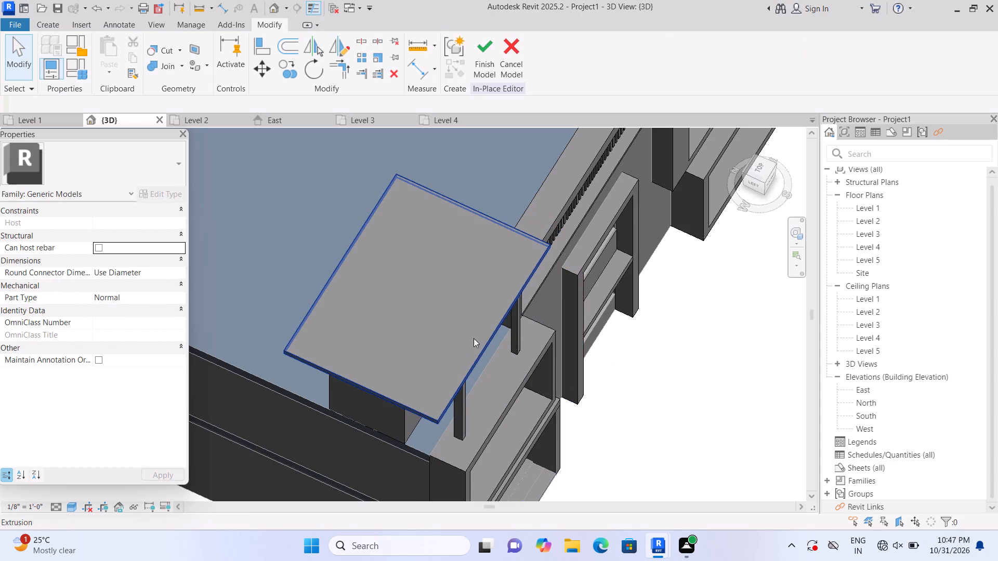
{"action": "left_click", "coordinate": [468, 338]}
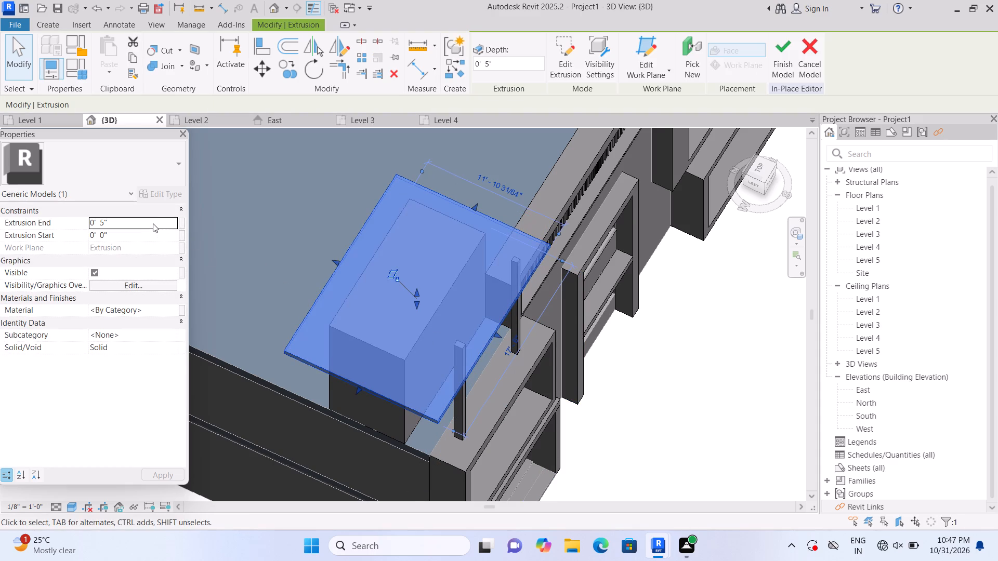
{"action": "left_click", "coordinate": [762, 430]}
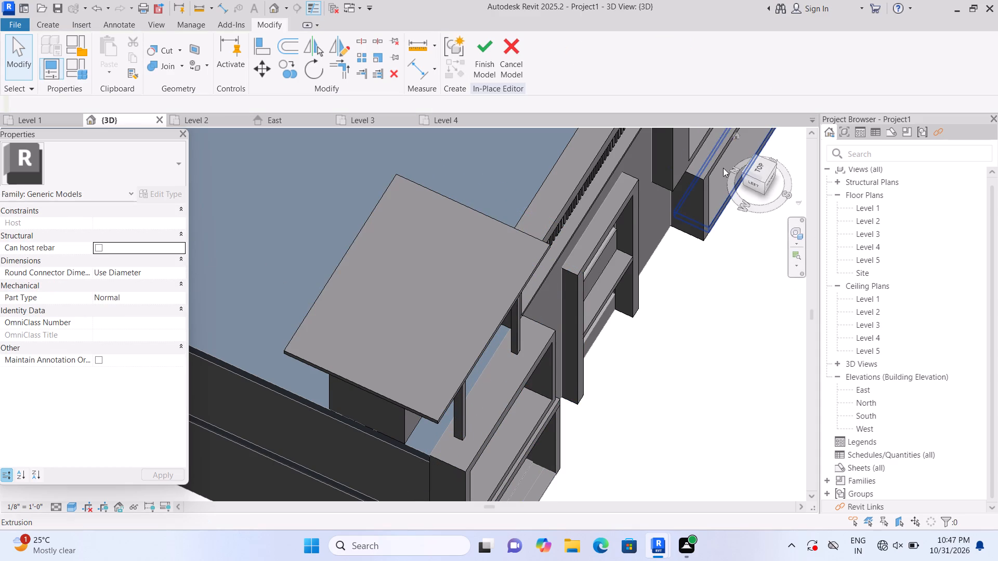
Lower the top of the rooftop block beneath the slab to a height of 9'-0".
{"action": "left_click", "coordinate": [736, 133]}
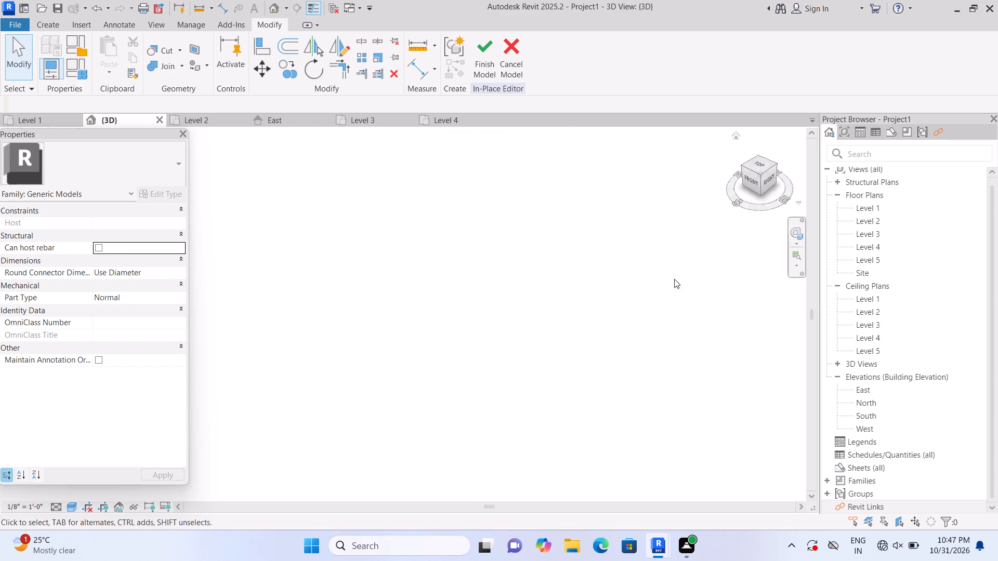
{"action": "scroll", "coordinate": [374, 421], "scroll_direction": "up", "scroll_amount": 3}
{"action": "scroll", "coordinate": [271, 390], "scroll_direction": "up", "scroll_amount": 2}
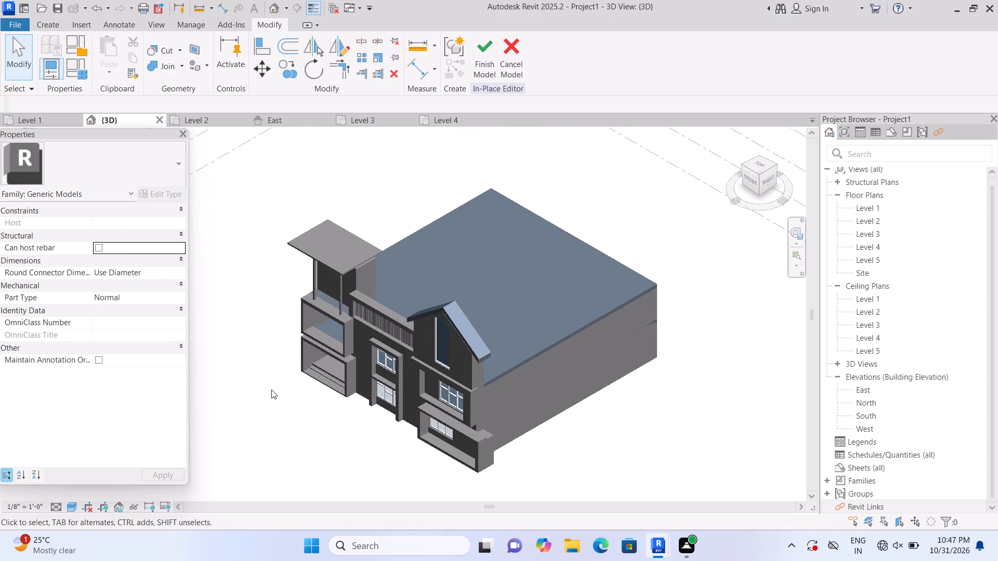
{"action": "scroll", "coordinate": [271, 390], "scroll_direction": "up", "scroll_amount": 2}
{"action": "middle_click_drag", "start_coordinate": [273, 397], "coordinate": [240, 493]}
{"action": "scroll", "coordinate": [327, 379], "scroll_direction": "up", "scroll_amount": 3}
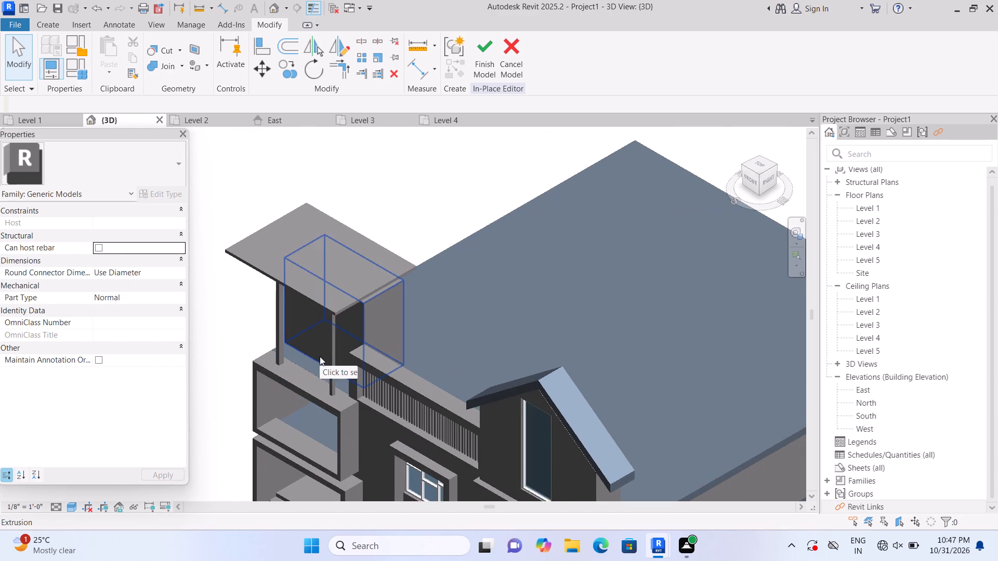
{"action": "scroll", "coordinate": [320, 356], "scroll_direction": "up", "scroll_amount": 2}
{"action": "left_click", "coordinate": [298, 344]}
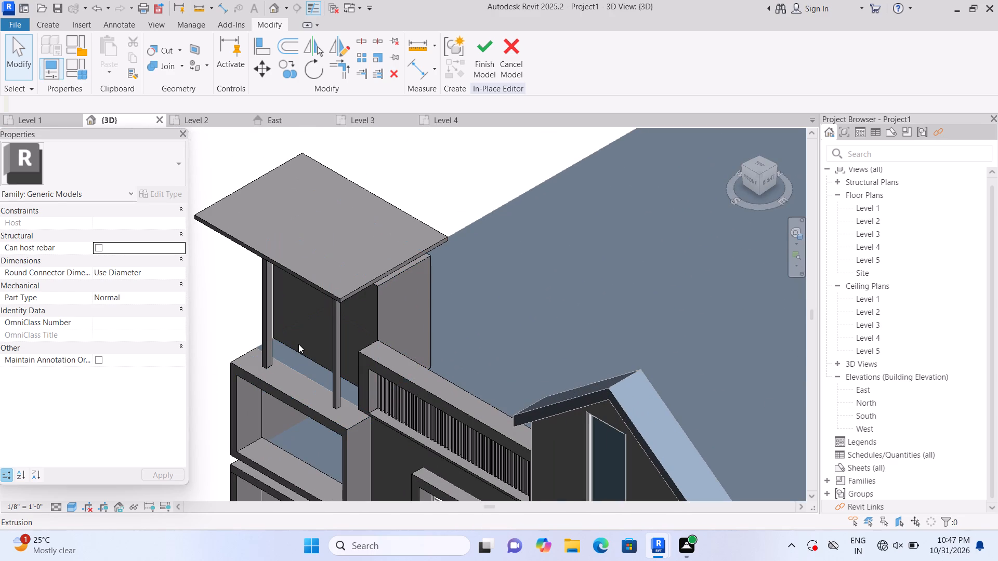
{"action": "left_click_drag", "start_coordinate": [351, 232], "coordinate": [355, 252]}
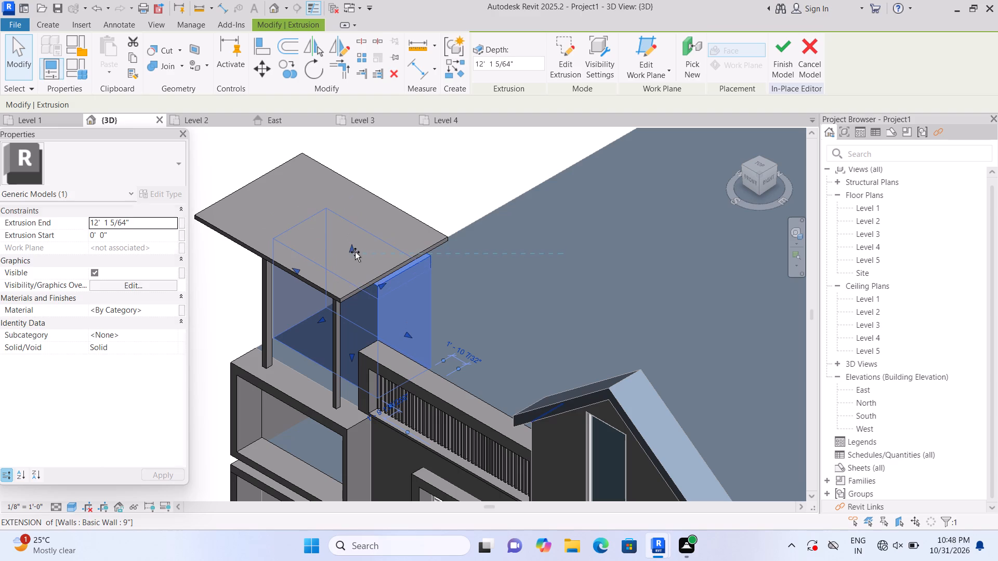
{"action": "left_click_drag", "start_coordinate": [355, 252], "coordinate": [355, 271]}
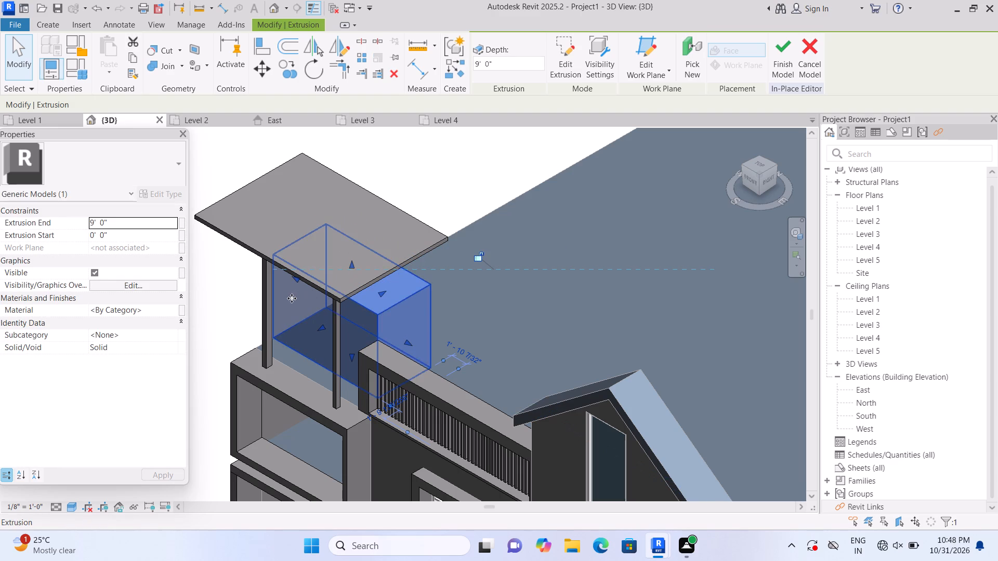
{"action": "double_click", "coordinate": [238, 306]}
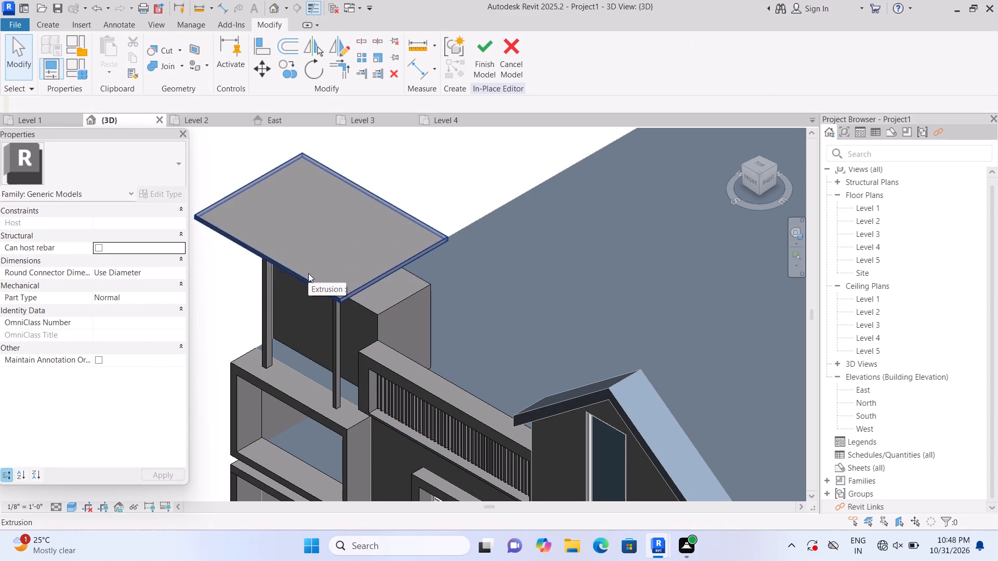
Lower the tops of the two front posts beneath the roof slab to a height of 10'-3".
{"action": "left_click", "coordinate": [308, 273]}
{"action": "double_click", "coordinate": [337, 322]}
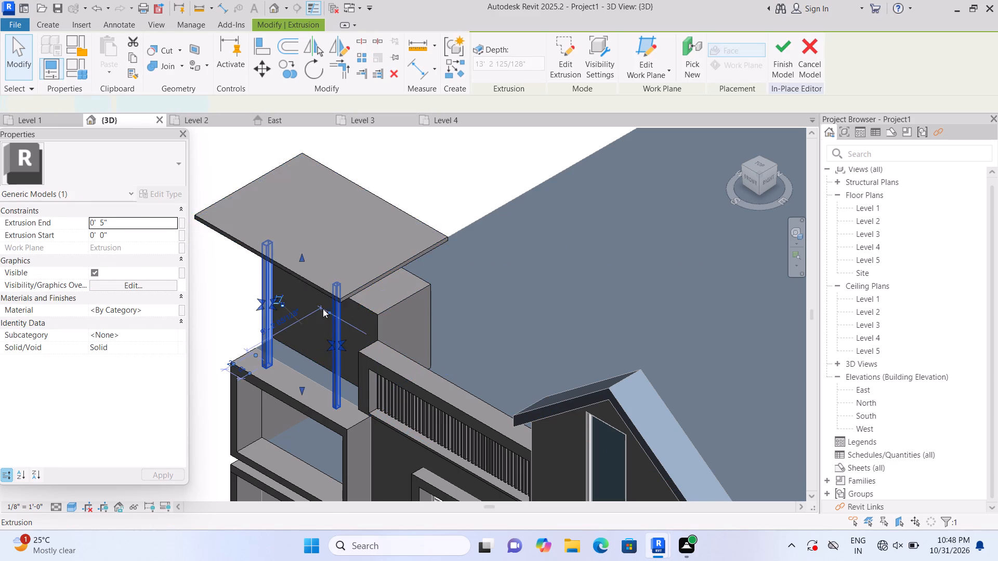
{"action": "left_click", "coordinate": [489, 78]}
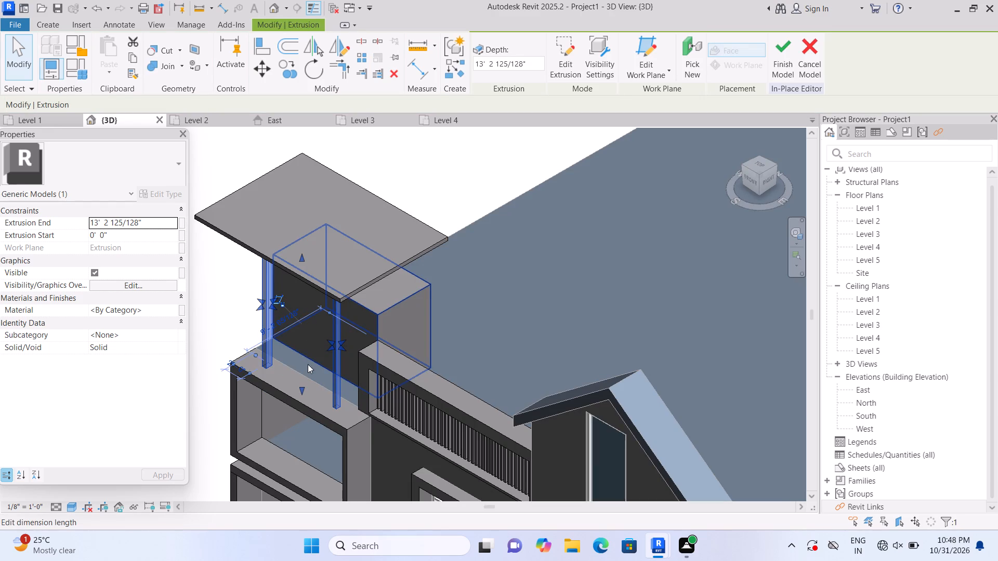
{"action": "scroll", "coordinate": [306, 366], "scroll_direction": "up", "scroll_amount": 1}
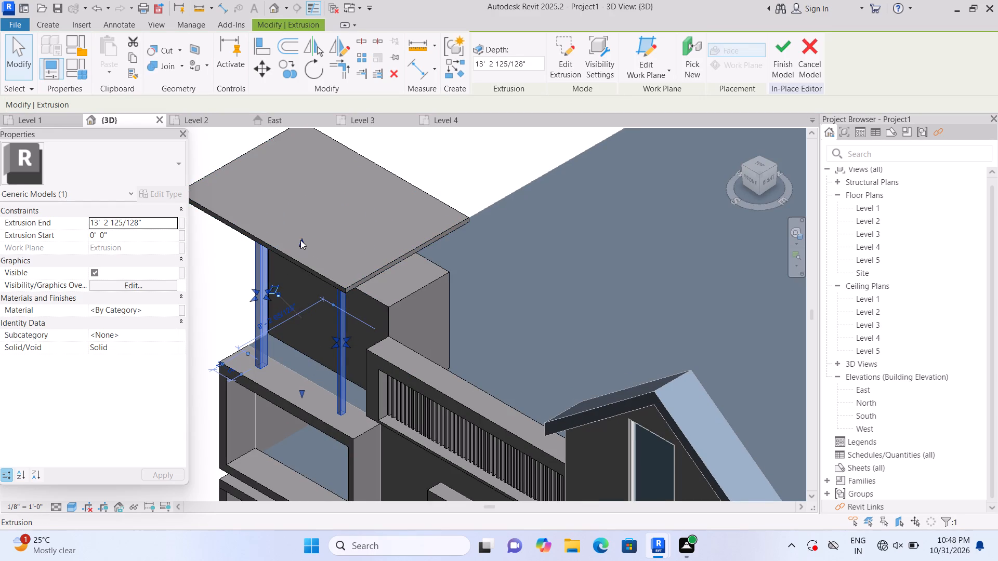
{"action": "left_click_drag", "start_coordinate": [300, 240], "coordinate": [298, 279]}
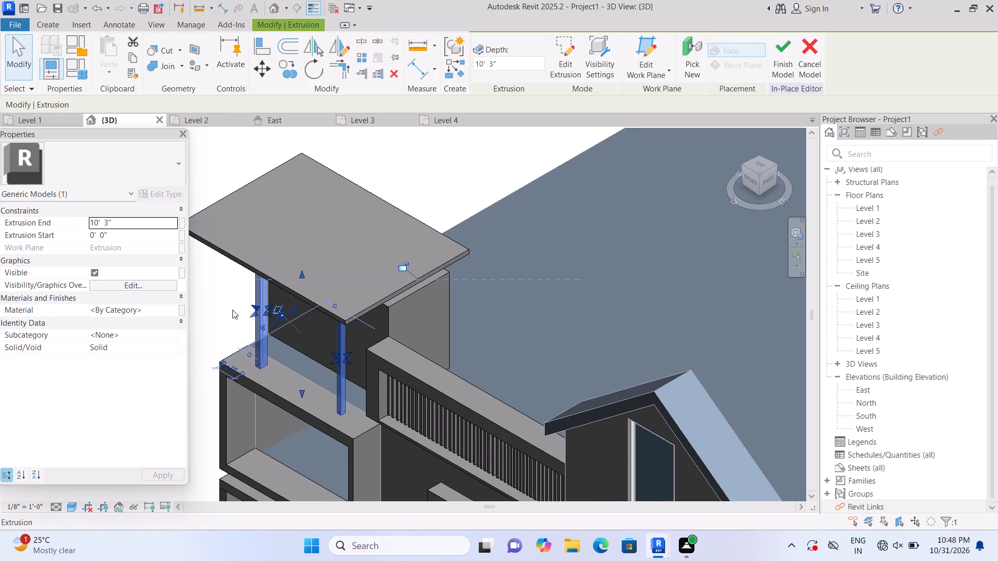
{"action": "scroll", "coordinate": [214, 310], "scroll_direction": "down", "scroll_amount": 3}
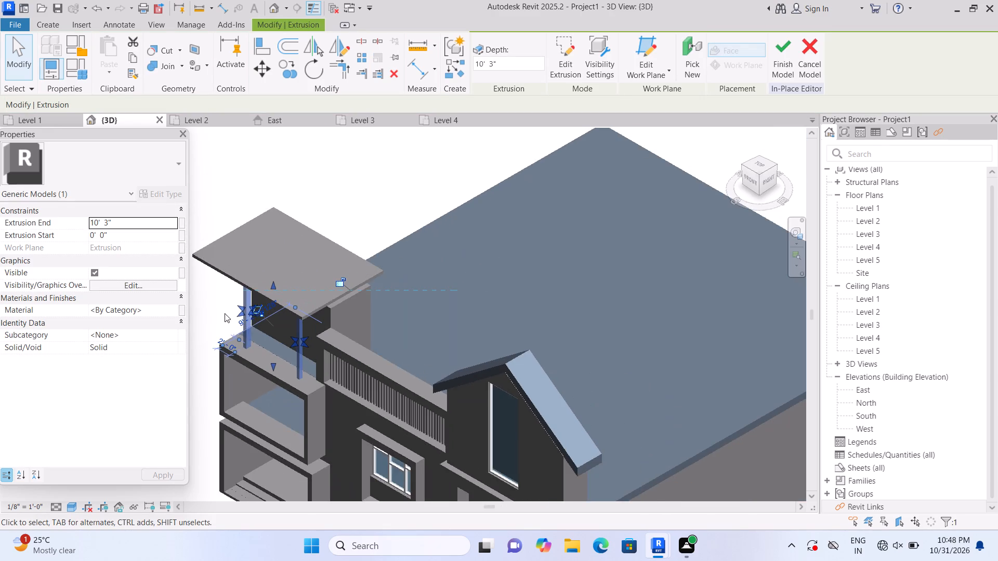
{"action": "middle_click_drag", "start_coordinate": [251, 319], "coordinate": [275, 323]}
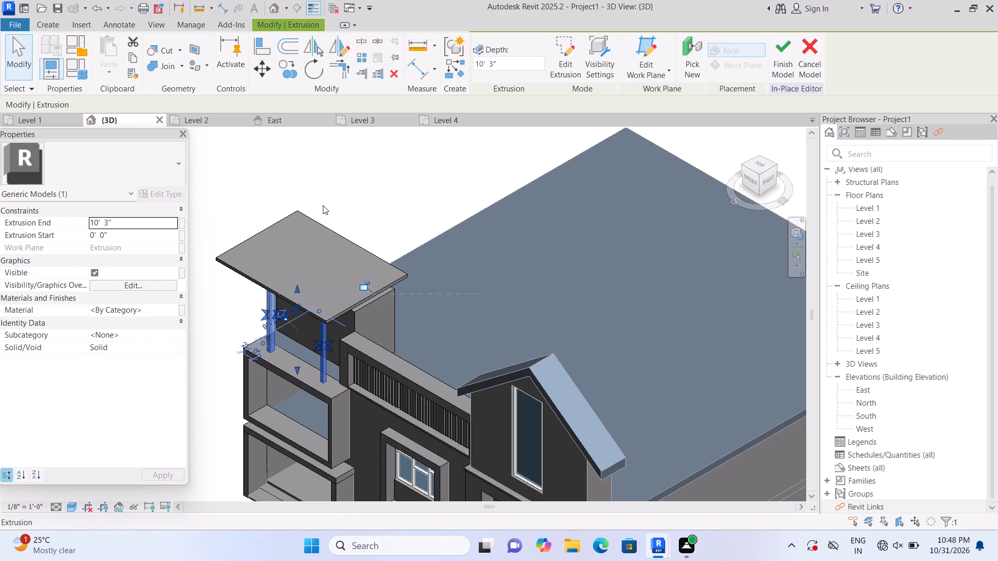
{"action": "key", "text": "Escape"}
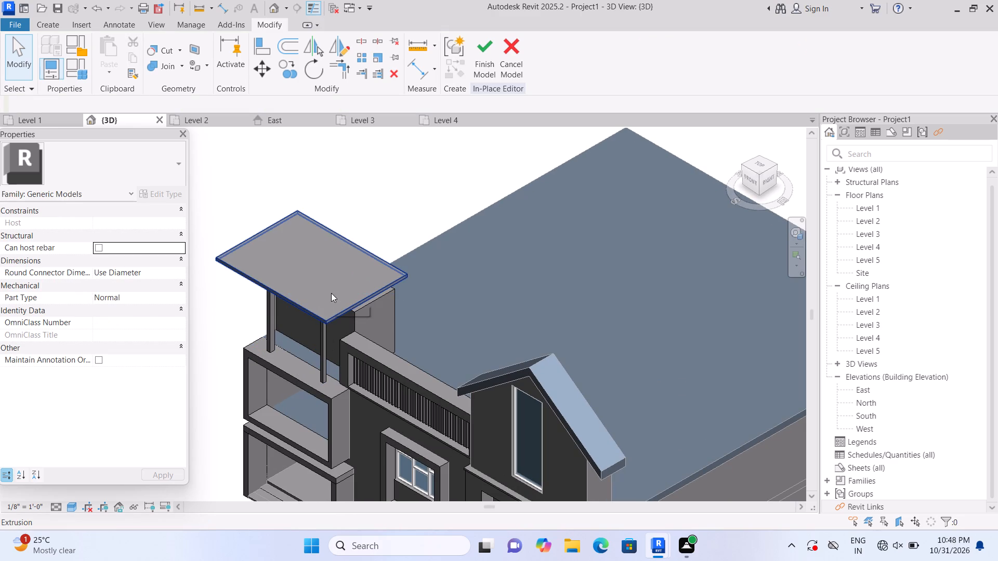
Stretch the roof slab's parapet end outward and pull its side-wall end inward, closer to the rooftop block.
{"action": "left_click", "coordinate": [331, 293]}
{"action": "left_click_drag", "start_coordinate": [370, 297], "coordinate": [393, 309]}
{"action": "left_click", "coordinate": [393, 309]}
{"action": "left_click", "coordinate": [245, 312]}
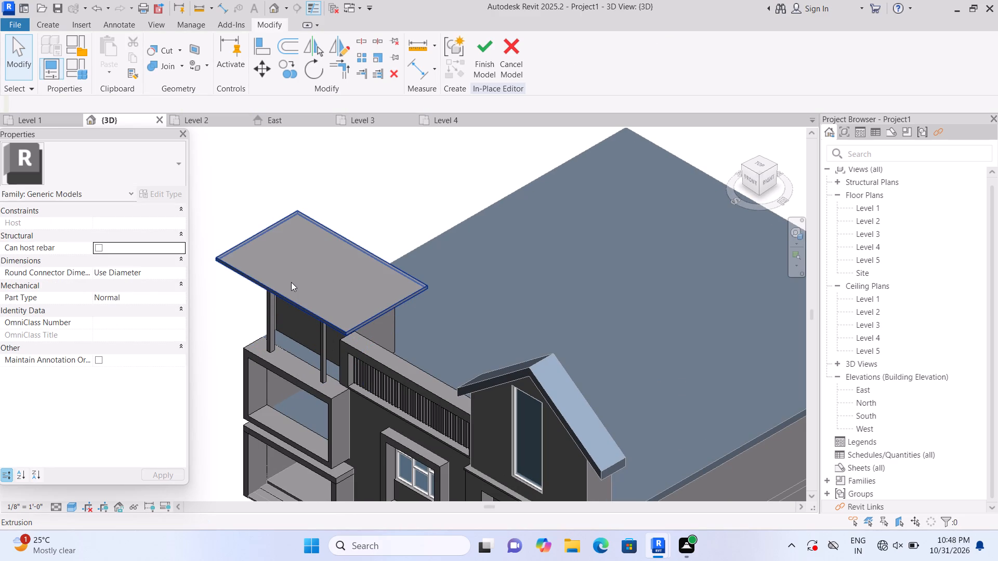
{"action": "left_click", "coordinate": [338, 236]}
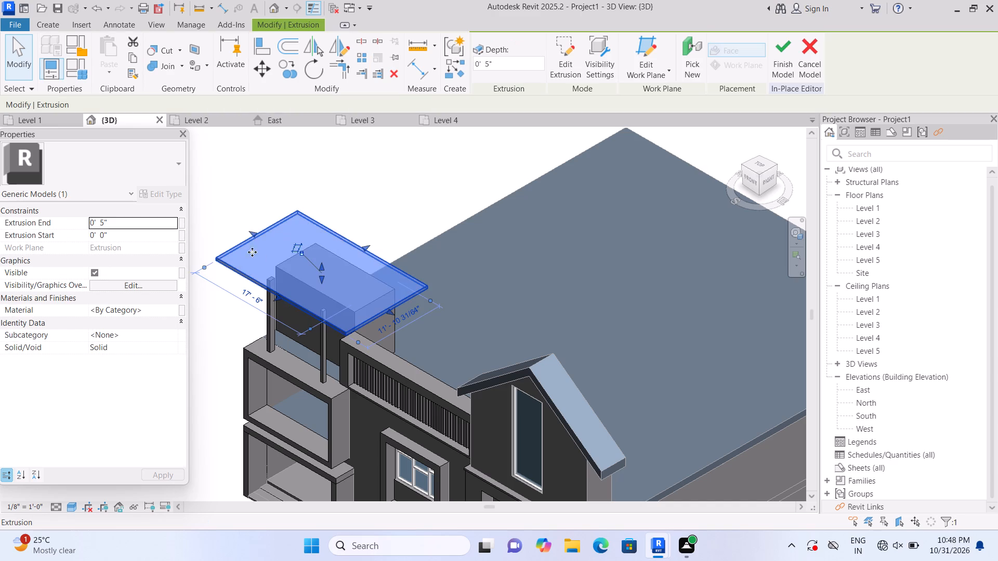
{"action": "left_click_drag", "start_coordinate": [253, 233], "coordinate": [282, 247]}
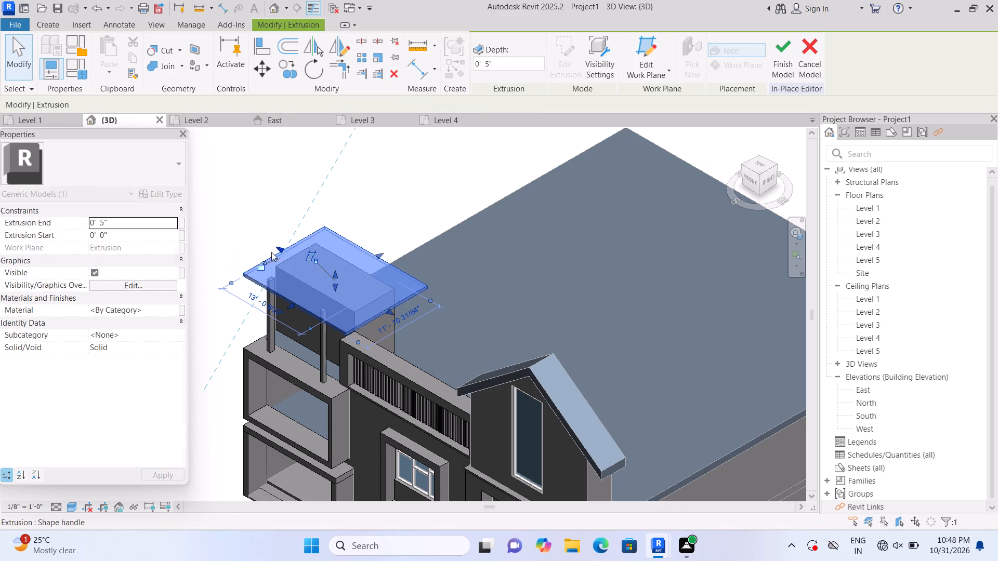
{"action": "left_click", "coordinate": [219, 315]}
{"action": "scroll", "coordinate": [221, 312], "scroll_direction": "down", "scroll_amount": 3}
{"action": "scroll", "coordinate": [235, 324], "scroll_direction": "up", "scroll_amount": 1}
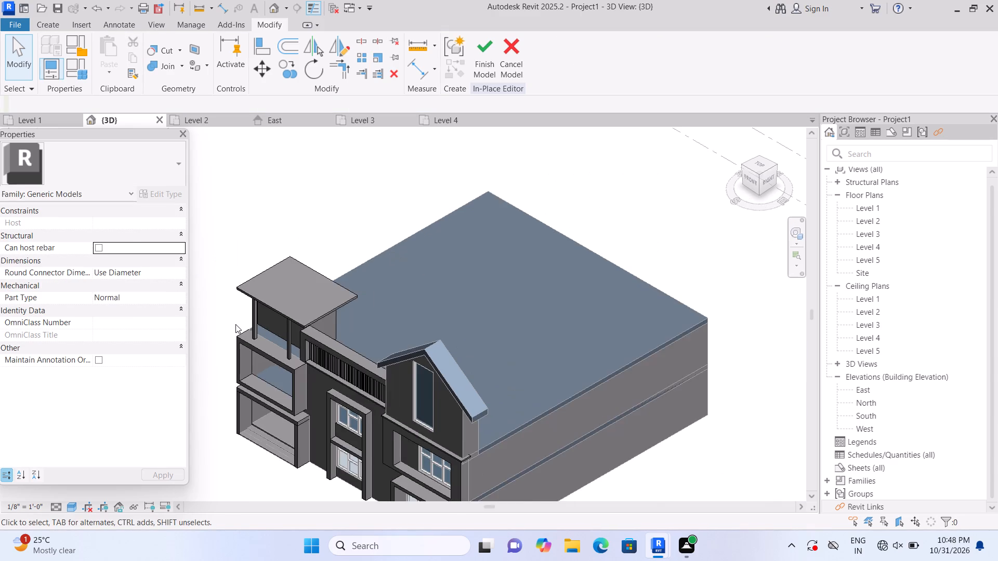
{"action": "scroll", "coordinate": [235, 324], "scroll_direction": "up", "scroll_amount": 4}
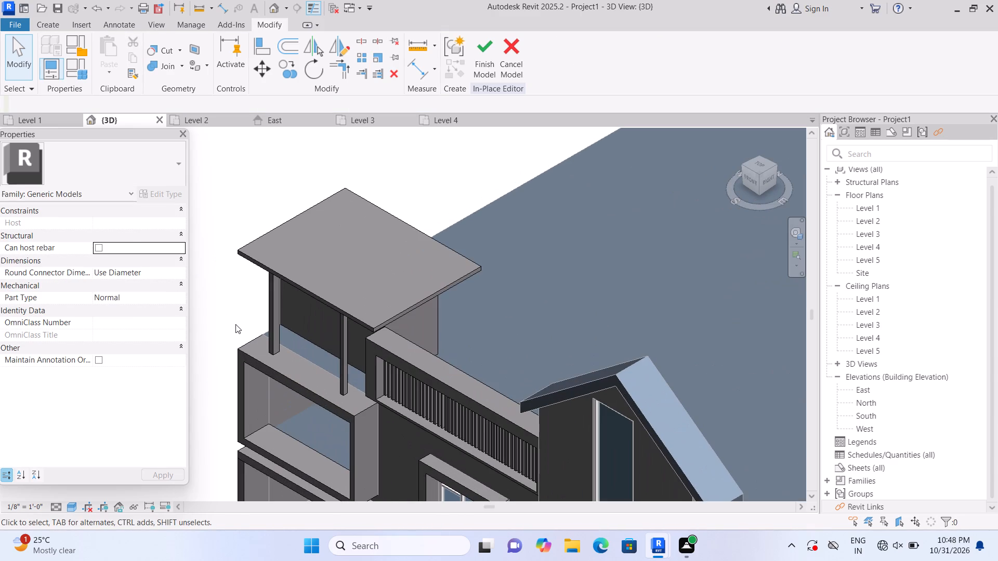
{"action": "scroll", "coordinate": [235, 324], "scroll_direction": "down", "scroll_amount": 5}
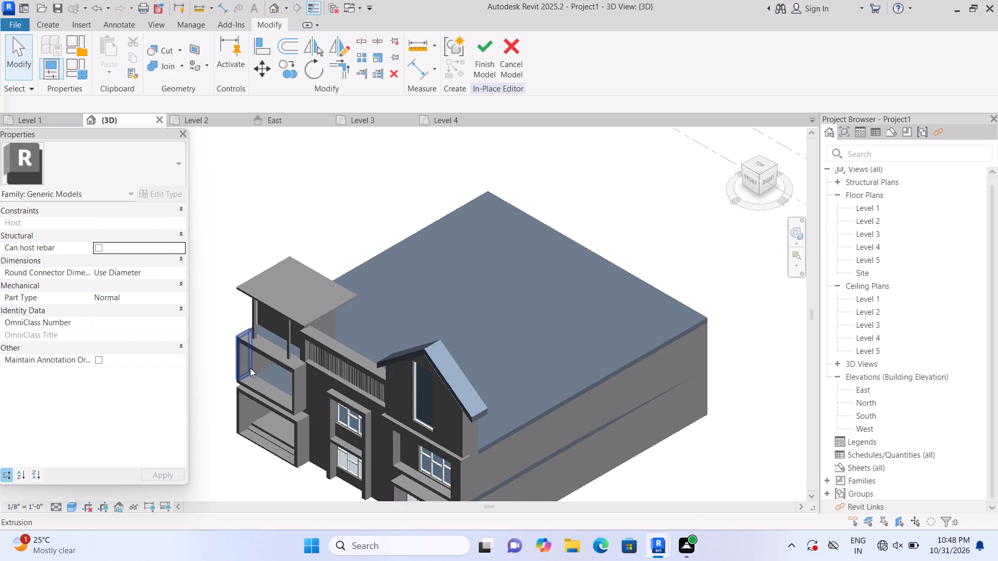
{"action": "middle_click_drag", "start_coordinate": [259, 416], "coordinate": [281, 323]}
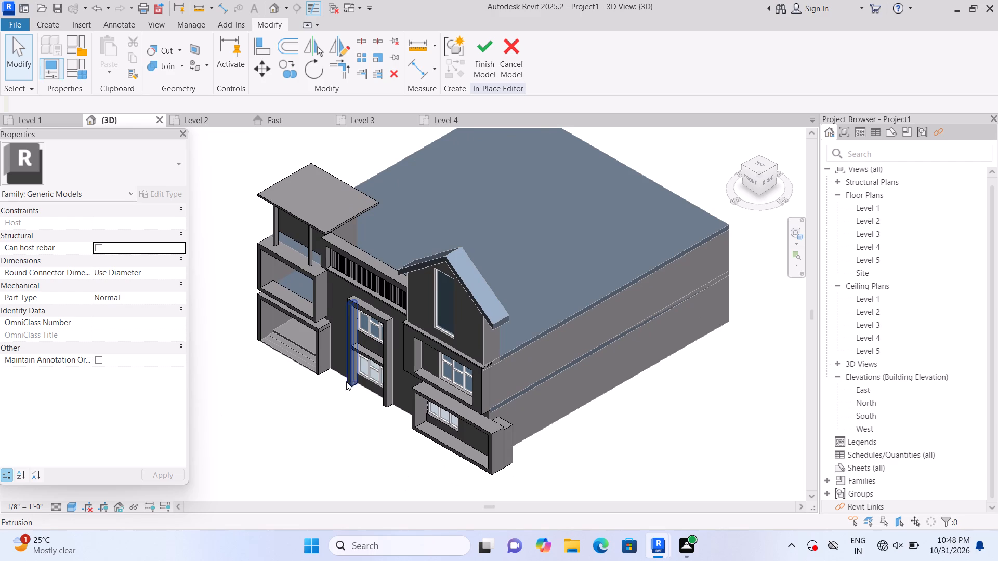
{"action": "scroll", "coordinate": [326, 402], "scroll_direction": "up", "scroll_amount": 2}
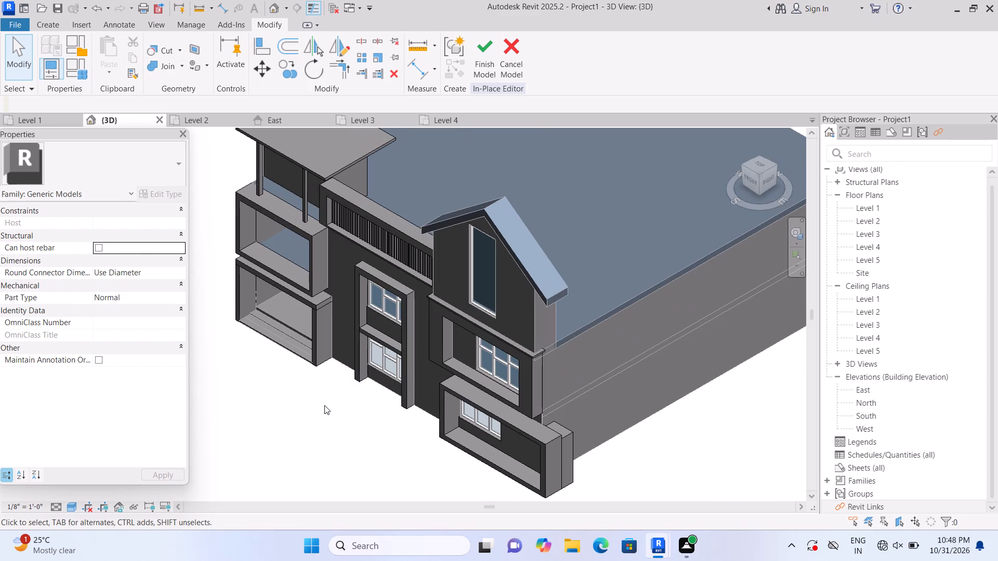
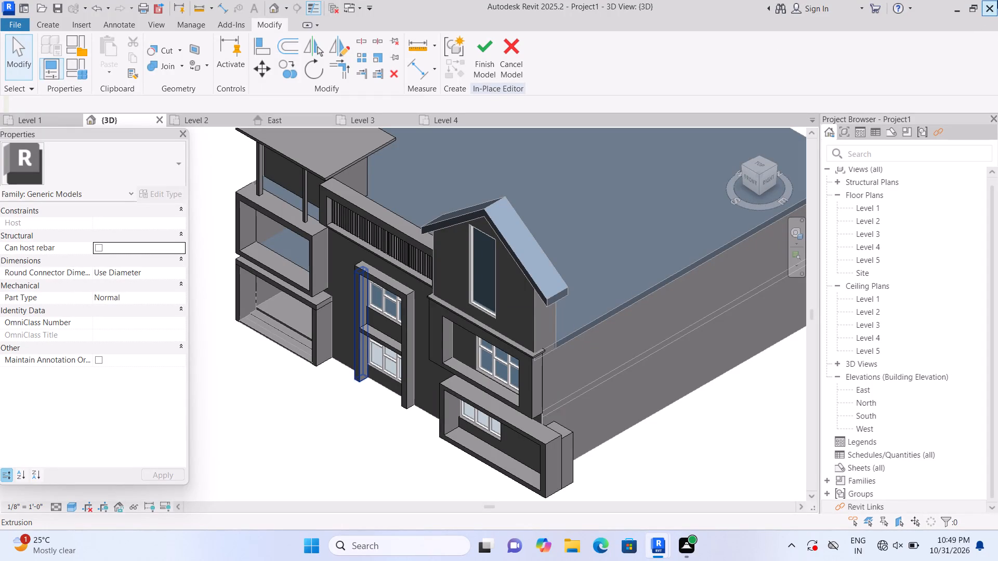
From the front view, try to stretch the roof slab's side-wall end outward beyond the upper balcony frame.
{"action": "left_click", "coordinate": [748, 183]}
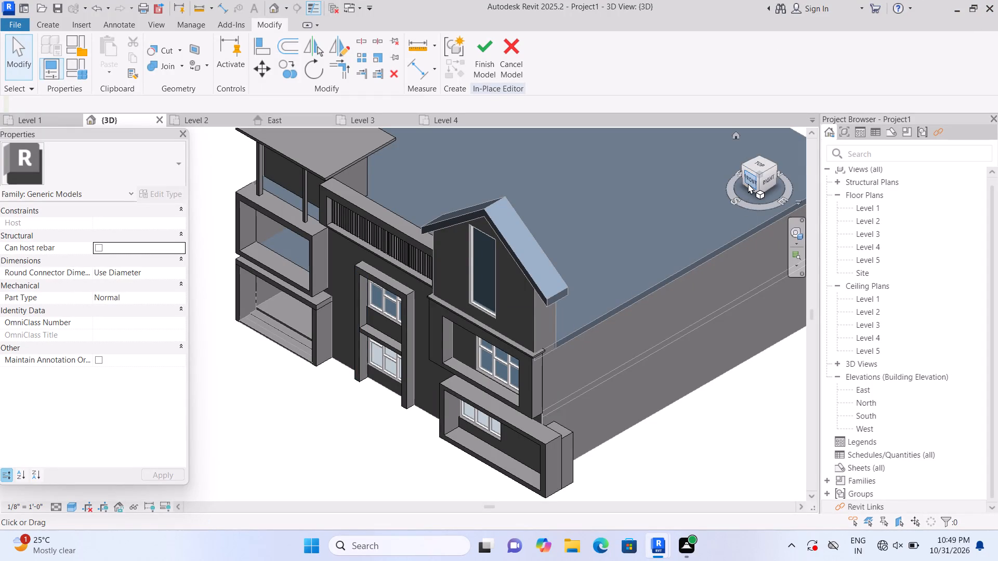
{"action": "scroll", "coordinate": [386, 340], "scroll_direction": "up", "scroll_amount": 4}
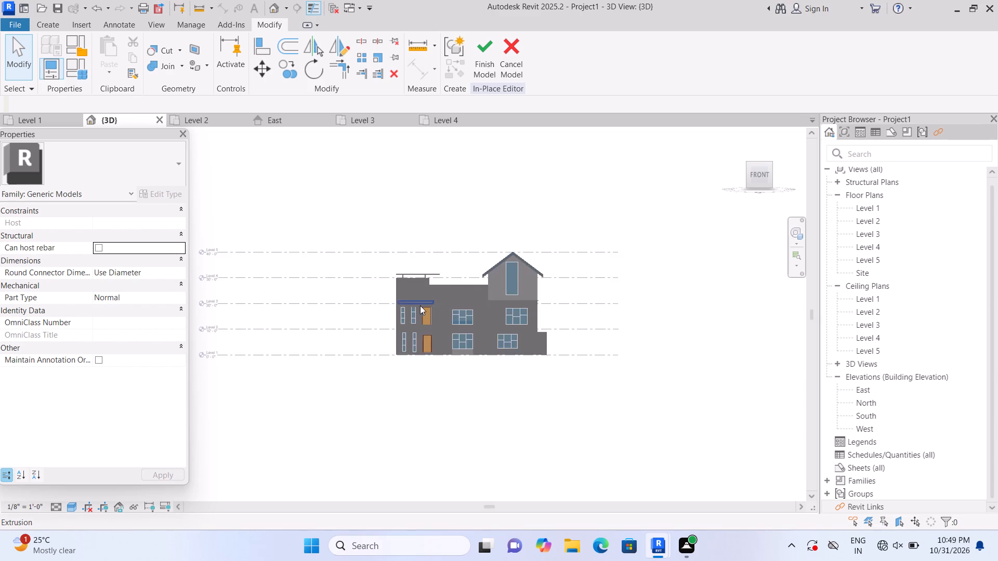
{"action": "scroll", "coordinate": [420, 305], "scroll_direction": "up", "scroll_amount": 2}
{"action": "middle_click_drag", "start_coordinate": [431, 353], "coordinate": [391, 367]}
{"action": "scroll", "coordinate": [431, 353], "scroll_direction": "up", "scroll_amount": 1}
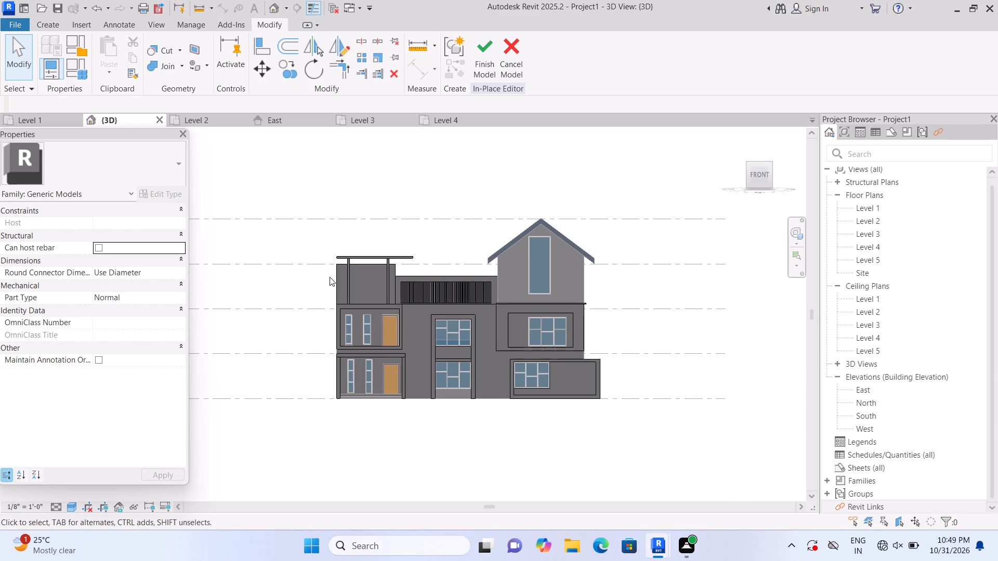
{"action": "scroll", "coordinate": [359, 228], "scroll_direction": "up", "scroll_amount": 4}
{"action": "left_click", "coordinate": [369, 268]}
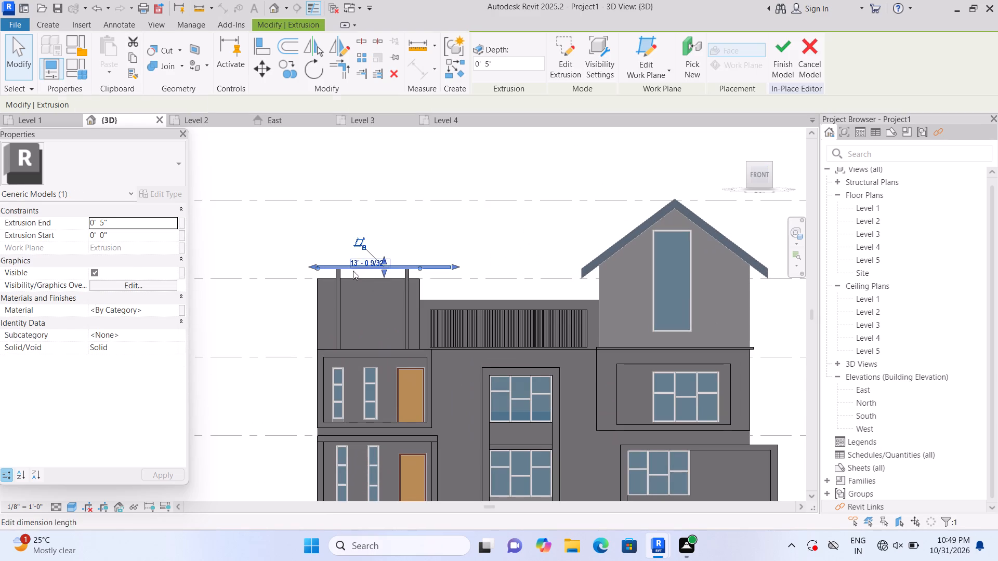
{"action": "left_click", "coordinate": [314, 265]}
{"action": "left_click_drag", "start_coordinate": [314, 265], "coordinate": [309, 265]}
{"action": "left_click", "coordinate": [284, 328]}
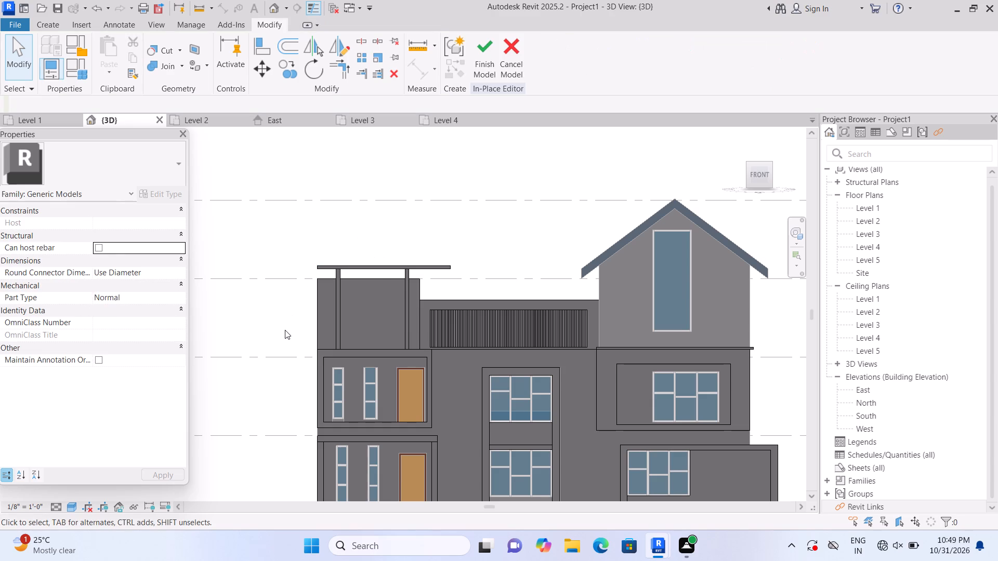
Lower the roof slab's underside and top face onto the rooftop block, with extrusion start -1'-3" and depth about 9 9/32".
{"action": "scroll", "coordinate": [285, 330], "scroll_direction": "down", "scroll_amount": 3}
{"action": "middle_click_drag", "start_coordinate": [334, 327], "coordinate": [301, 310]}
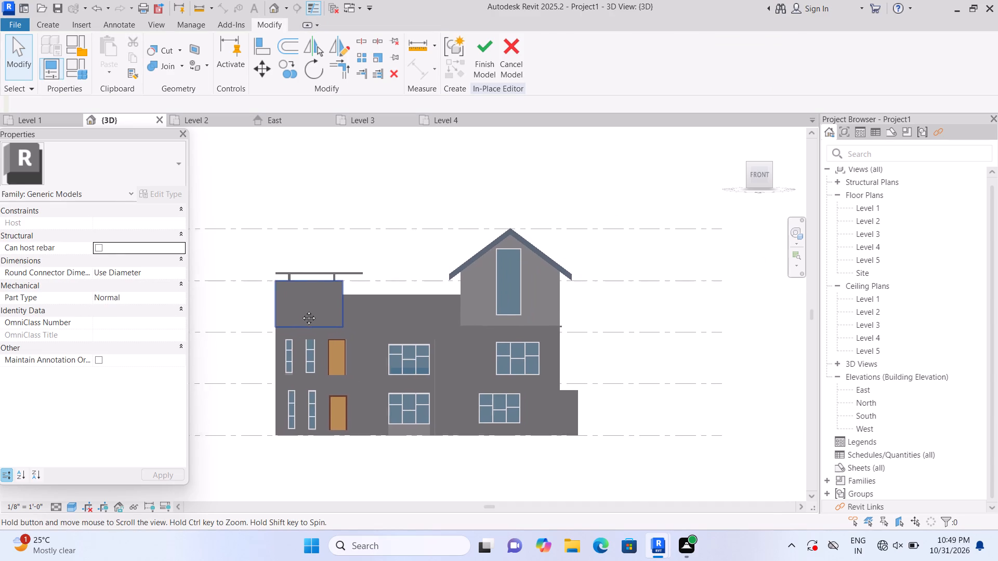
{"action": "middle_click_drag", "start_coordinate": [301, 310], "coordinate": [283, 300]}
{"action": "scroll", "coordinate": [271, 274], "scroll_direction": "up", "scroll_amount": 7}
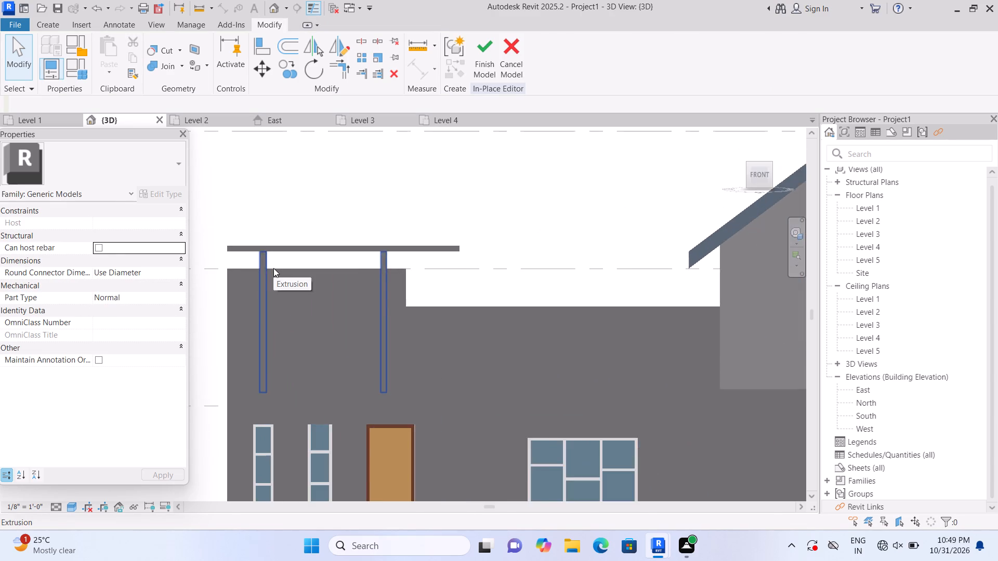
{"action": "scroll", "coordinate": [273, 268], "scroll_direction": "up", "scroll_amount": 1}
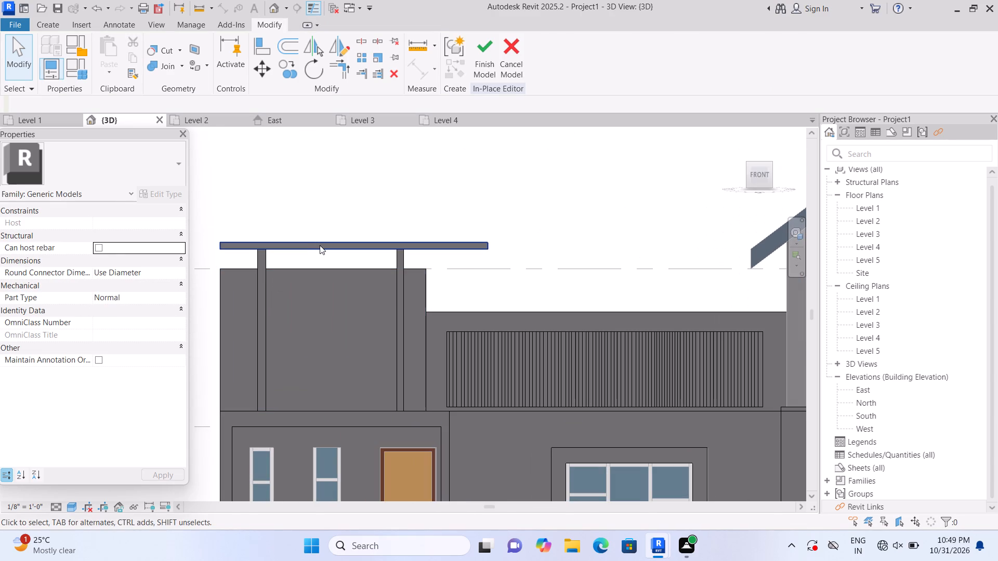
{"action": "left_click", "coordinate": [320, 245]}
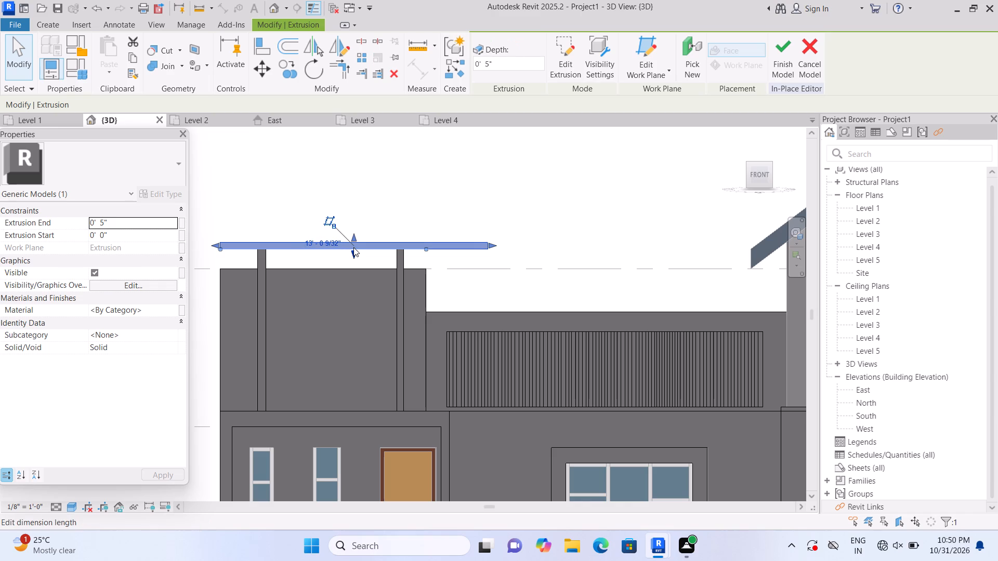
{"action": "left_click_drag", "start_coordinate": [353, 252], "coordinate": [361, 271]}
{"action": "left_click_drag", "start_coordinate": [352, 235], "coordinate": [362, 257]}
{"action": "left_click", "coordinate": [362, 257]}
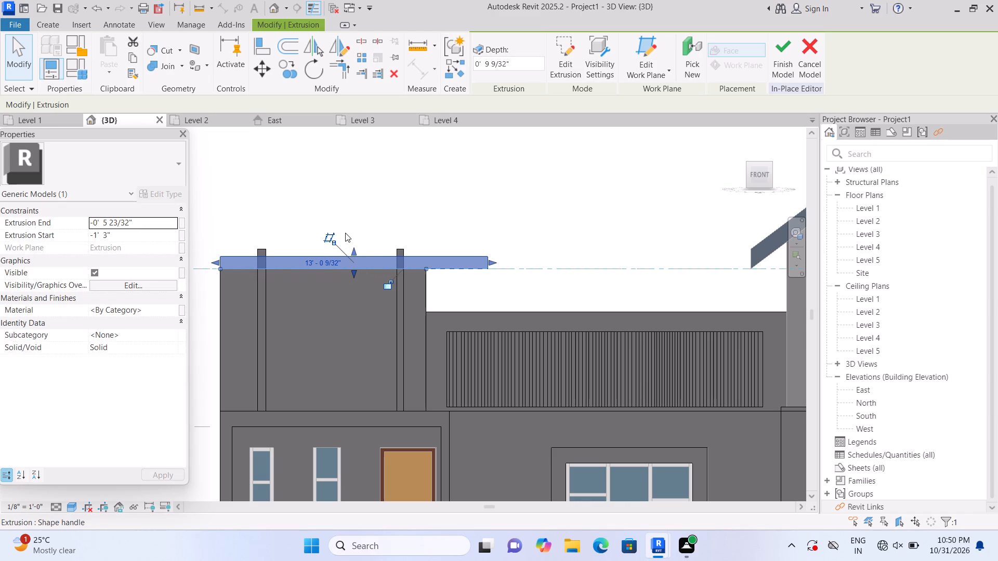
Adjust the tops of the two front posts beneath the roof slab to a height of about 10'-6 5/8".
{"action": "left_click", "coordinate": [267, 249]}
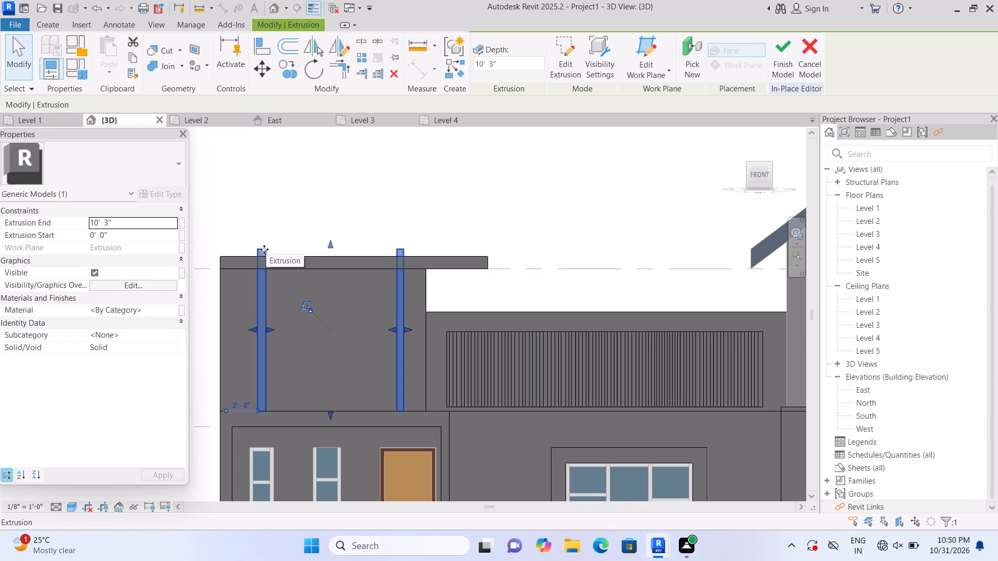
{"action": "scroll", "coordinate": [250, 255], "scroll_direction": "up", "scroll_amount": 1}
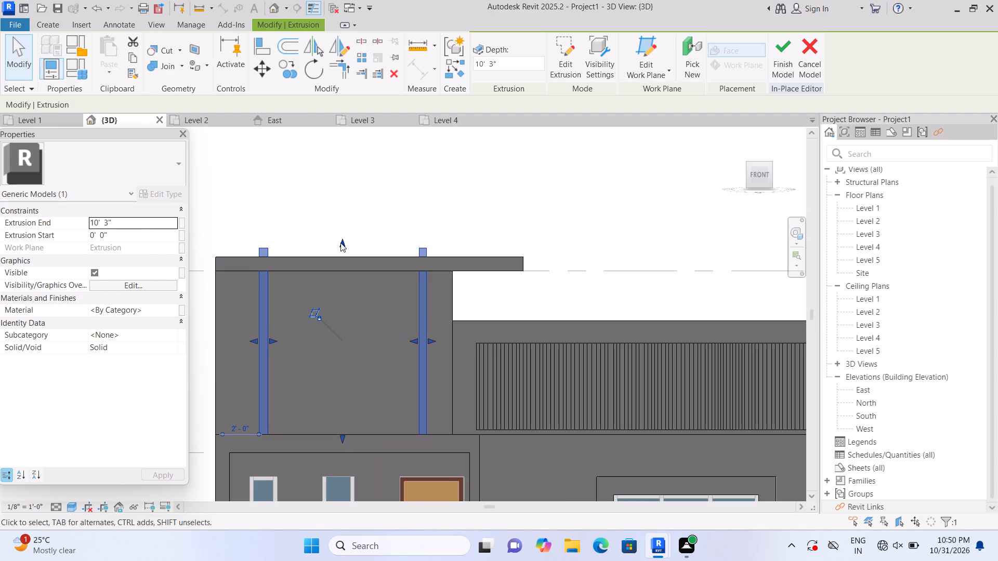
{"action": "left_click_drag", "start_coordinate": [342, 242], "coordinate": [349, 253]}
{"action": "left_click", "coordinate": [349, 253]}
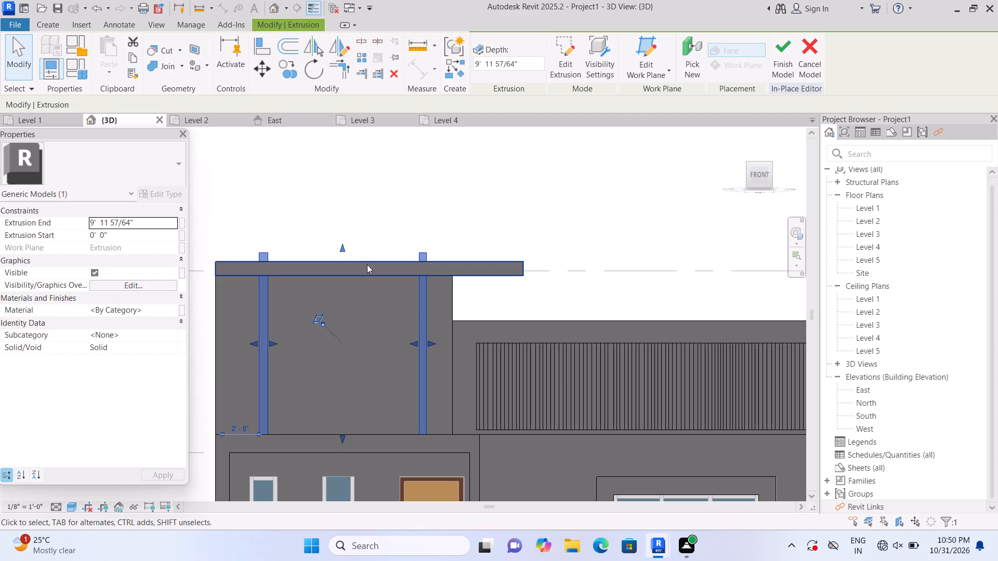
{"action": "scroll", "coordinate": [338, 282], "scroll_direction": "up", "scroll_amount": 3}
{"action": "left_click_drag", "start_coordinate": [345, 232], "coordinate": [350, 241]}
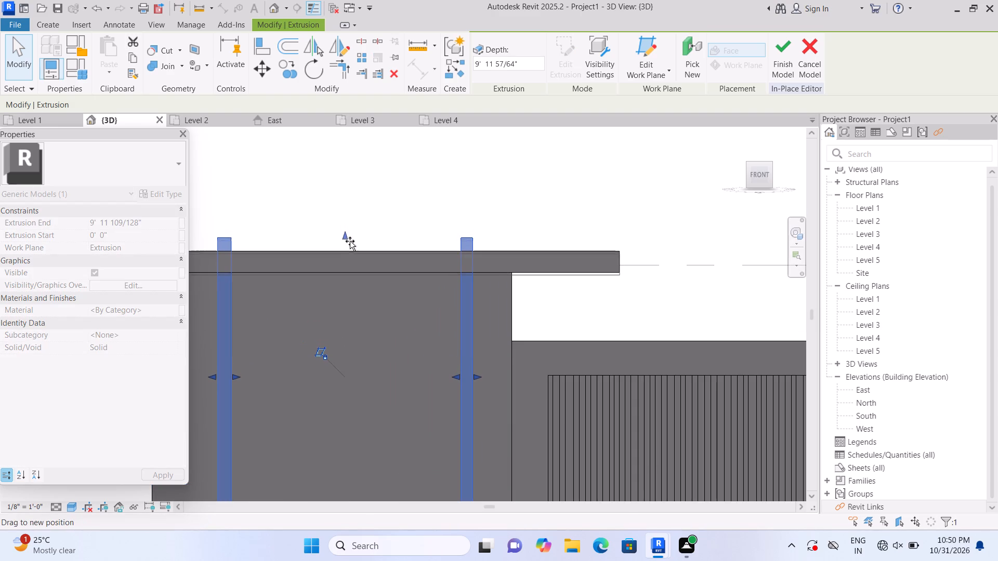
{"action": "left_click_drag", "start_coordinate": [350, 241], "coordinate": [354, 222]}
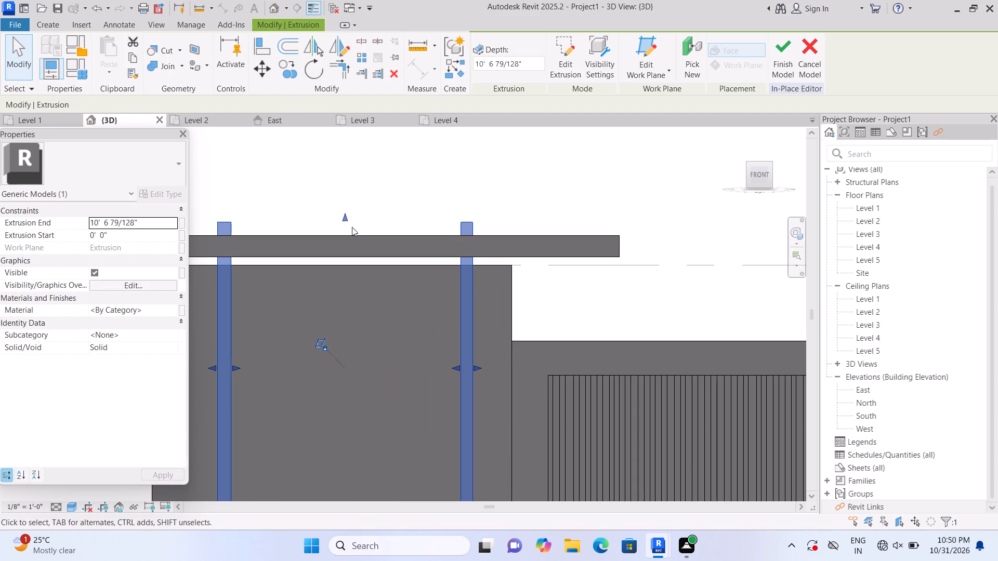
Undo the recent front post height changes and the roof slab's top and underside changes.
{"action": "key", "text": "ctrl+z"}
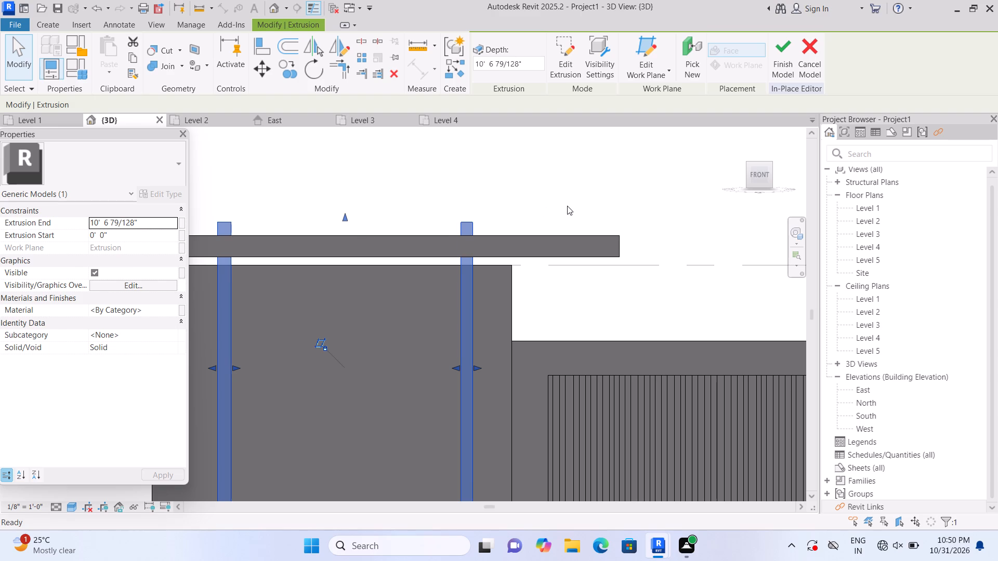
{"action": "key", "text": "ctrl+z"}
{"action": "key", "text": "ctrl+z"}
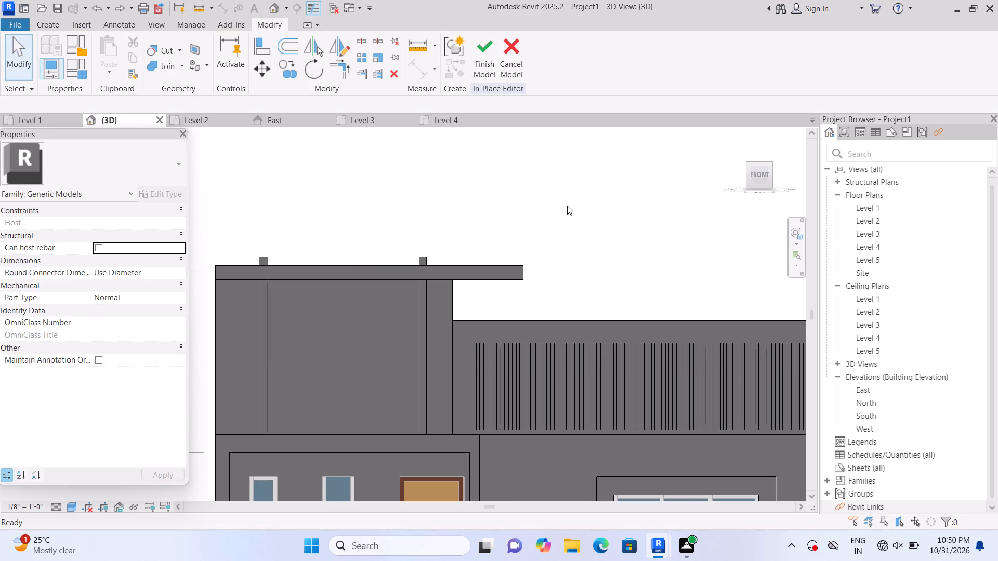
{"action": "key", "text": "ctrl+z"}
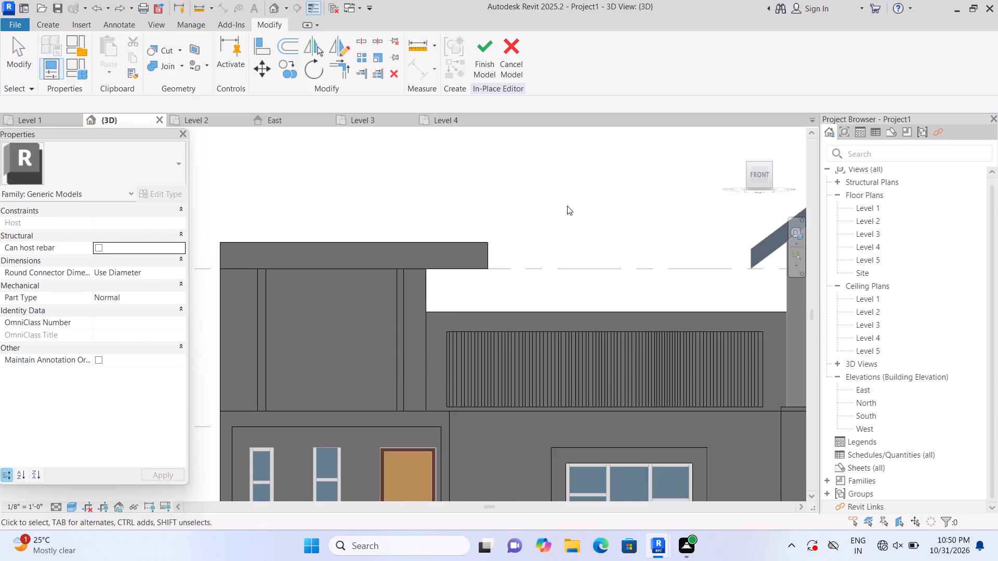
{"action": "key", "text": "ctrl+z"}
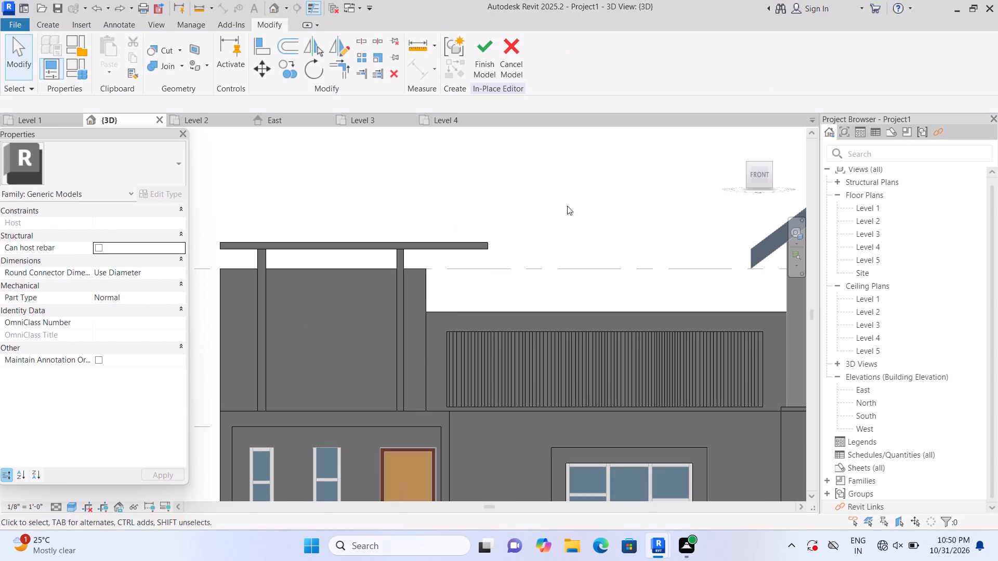
Lower the tops of the two front posts to the rooftop block's top, bringing the roof slab down onto the block.
{"action": "scroll", "coordinate": [163, 316], "scroll_direction": "up", "scroll_amount": 1}
{"action": "scroll", "coordinate": [232, 282], "scroll_direction": "up", "scroll_amount": 4}
{"action": "left_click", "coordinate": [284, 231]}
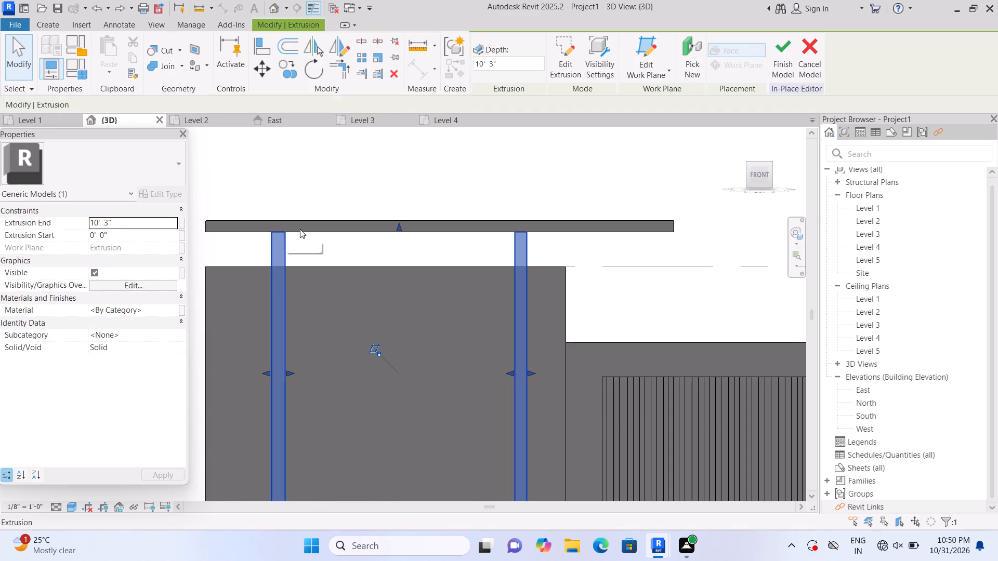
{"action": "left_click_drag", "start_coordinate": [398, 226], "coordinate": [409, 258]}
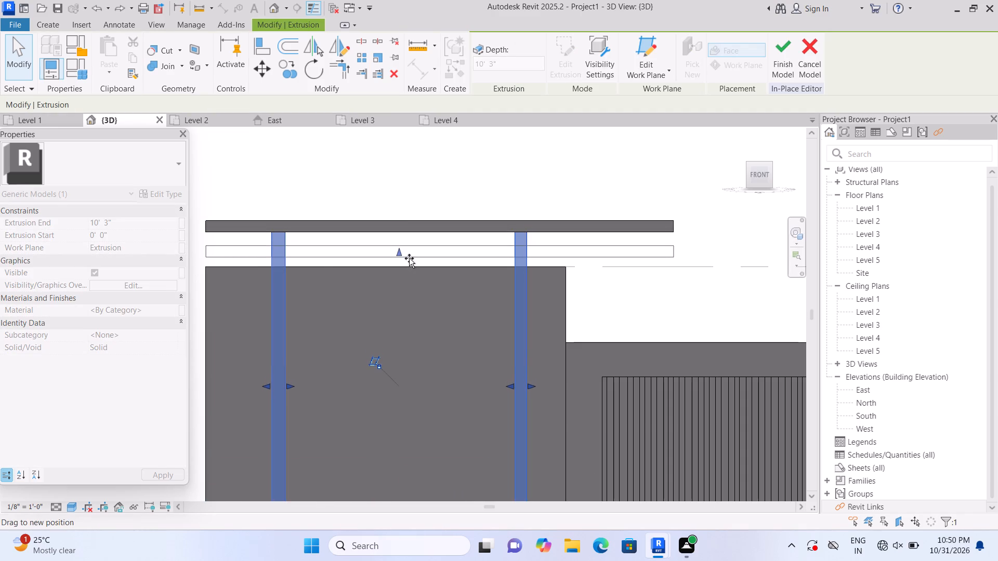
{"action": "left_click_drag", "start_coordinate": [409, 258], "coordinate": [409, 263]}
{"action": "left_click", "coordinate": [398, 206]}
{"action": "scroll", "coordinate": [398, 206], "scroll_direction": "down", "scroll_amount": 2}
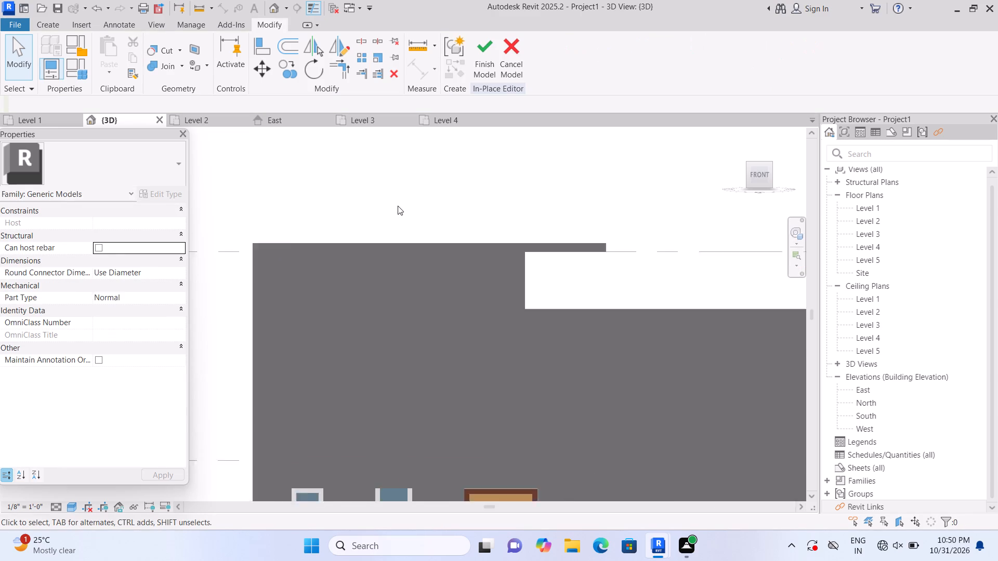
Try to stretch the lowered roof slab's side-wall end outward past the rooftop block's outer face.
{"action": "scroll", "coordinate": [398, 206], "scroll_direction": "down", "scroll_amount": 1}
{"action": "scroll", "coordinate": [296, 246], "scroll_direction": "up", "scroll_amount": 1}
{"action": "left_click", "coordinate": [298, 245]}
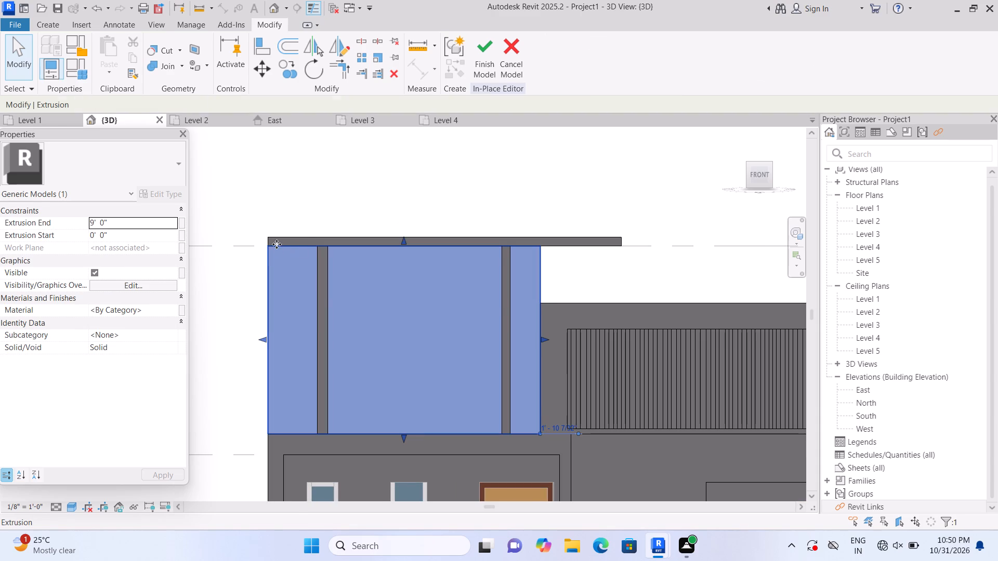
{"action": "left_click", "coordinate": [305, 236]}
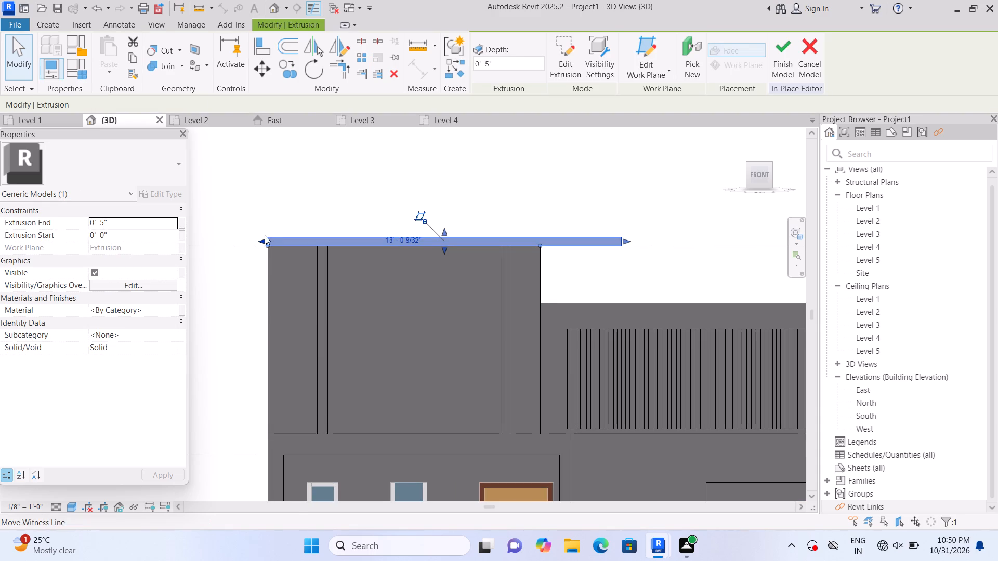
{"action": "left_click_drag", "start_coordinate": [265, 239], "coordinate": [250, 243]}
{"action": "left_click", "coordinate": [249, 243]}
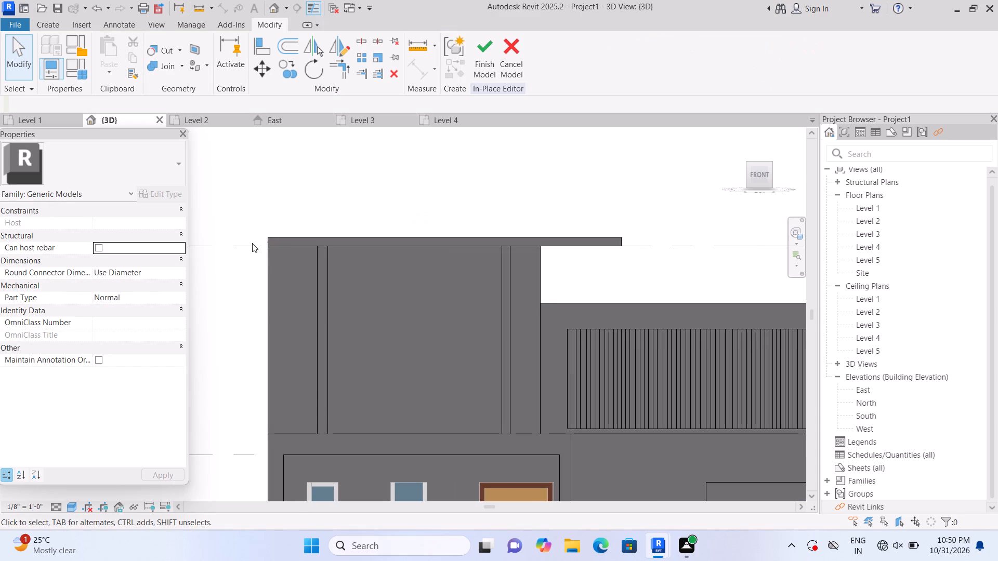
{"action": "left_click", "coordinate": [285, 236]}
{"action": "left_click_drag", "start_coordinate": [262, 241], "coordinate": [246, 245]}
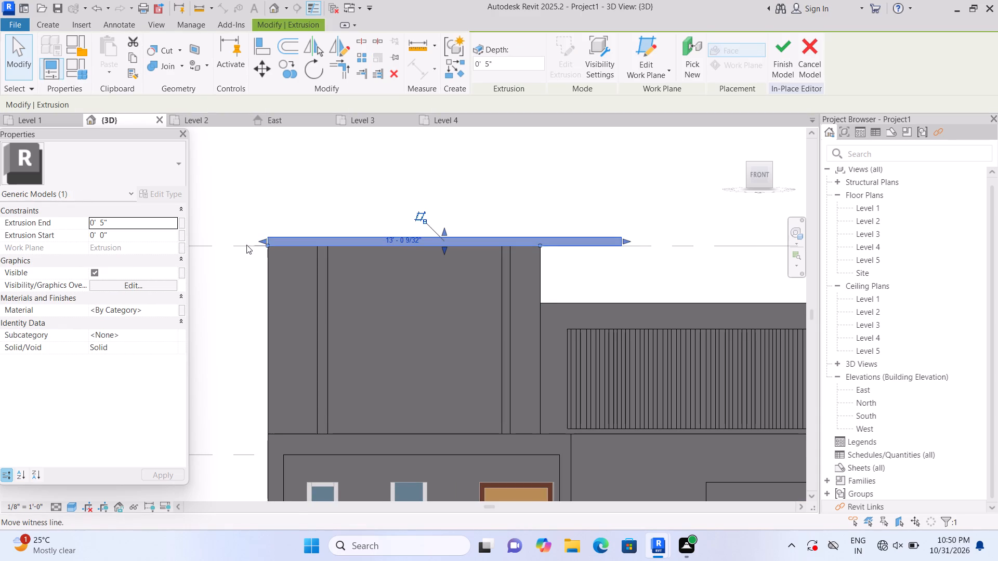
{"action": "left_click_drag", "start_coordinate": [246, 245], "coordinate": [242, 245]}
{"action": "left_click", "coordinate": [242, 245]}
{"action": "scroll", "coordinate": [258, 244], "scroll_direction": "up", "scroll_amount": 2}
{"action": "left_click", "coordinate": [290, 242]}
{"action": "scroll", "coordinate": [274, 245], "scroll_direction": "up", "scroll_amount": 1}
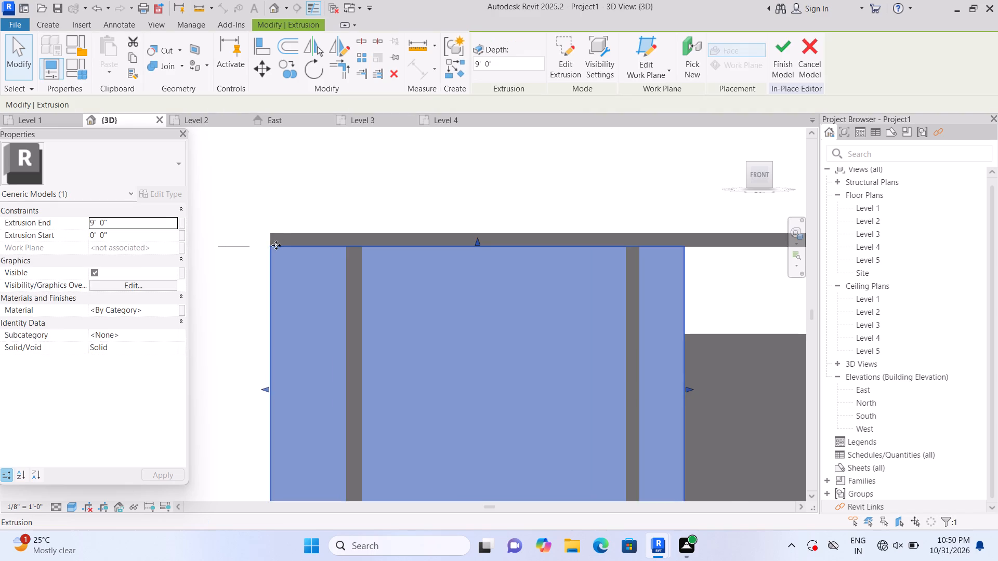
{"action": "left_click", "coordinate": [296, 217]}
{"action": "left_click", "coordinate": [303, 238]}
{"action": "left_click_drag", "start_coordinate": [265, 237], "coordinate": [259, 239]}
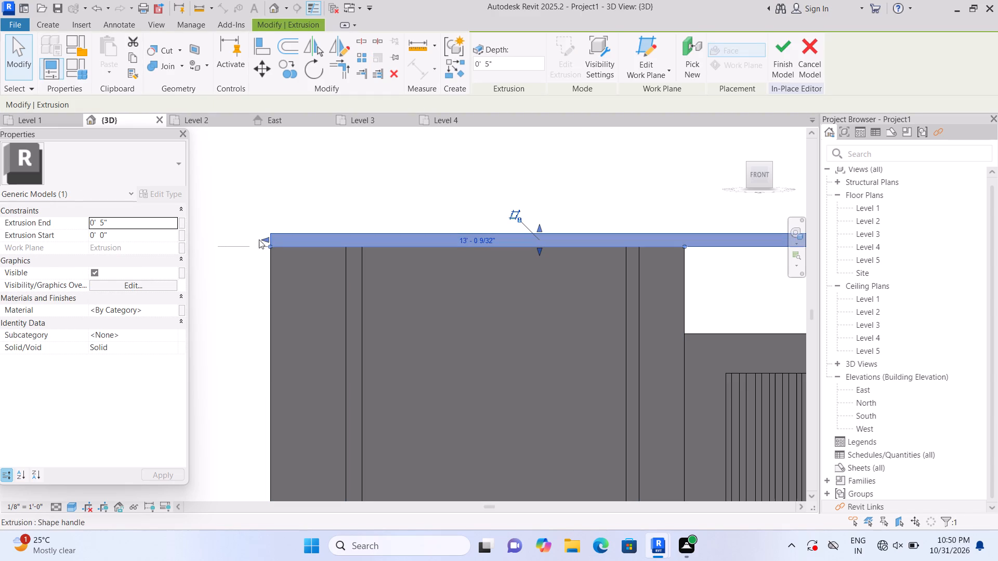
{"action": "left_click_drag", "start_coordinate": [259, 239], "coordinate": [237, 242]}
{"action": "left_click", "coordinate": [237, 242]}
Examine the roof slab's fit and overhang above the rooftop block and front posts from the front corner and the side-wall side.
{"action": "scroll", "coordinate": [241, 238], "scroll_direction": "down", "scroll_amount": 5}
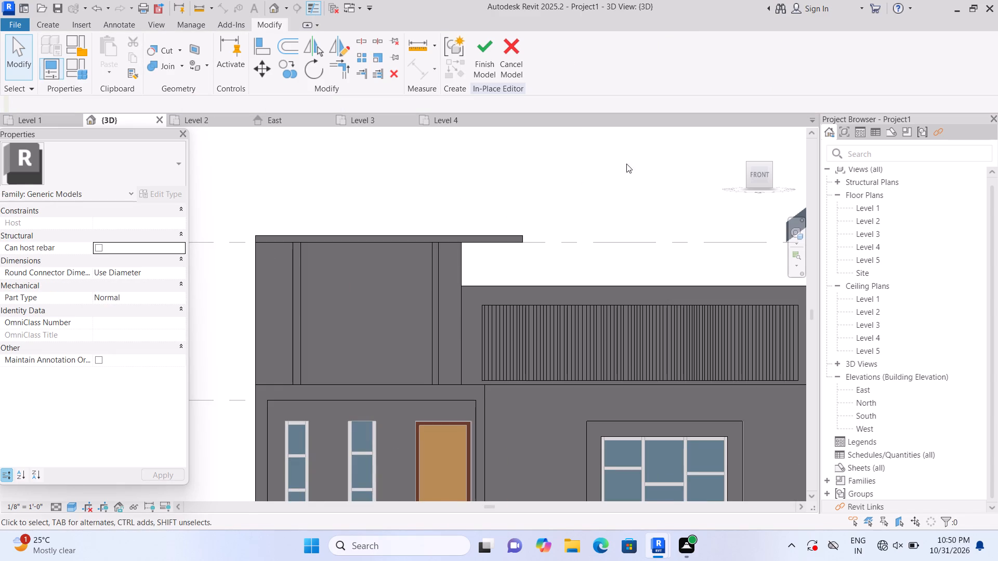
{"action": "scroll", "coordinate": [636, 165], "scroll_direction": "down", "scroll_amount": 3}
{"action": "middle_click_drag", "start_coordinate": [634, 238], "coordinate": [513, 235]}
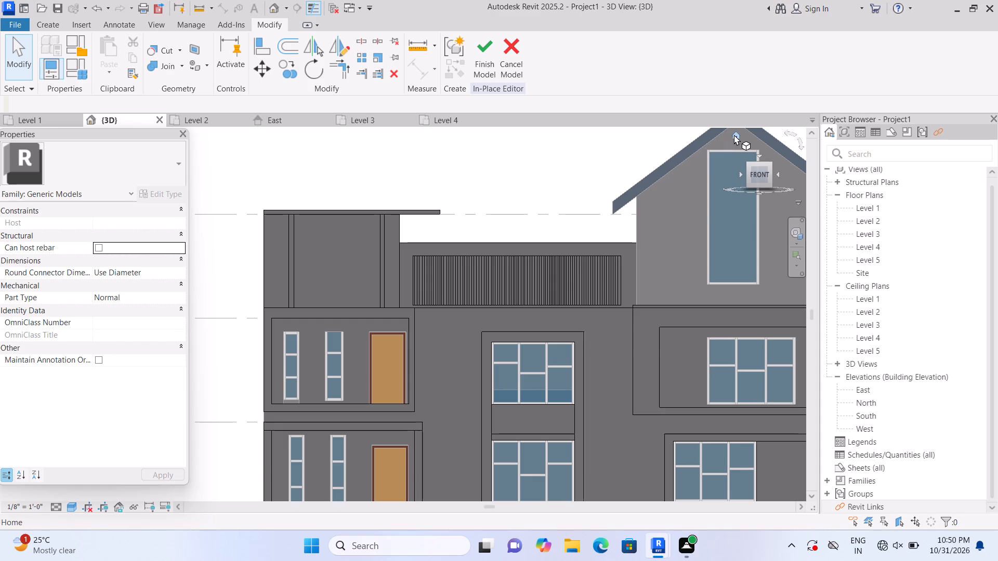
{"action": "left_click", "coordinate": [735, 135]}
{"action": "scroll", "coordinate": [298, 408], "scroll_direction": "up", "scroll_amount": 3}
{"action": "scroll", "coordinate": [351, 335], "scroll_direction": "up", "scroll_amount": 1}
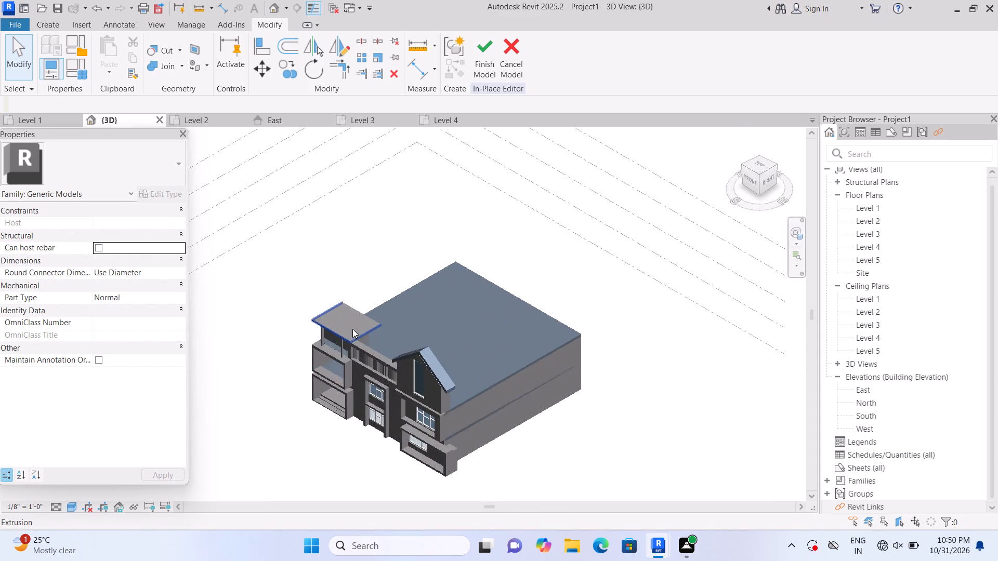
{"action": "scroll", "coordinate": [352, 329], "scroll_direction": "up", "scroll_amount": 7}
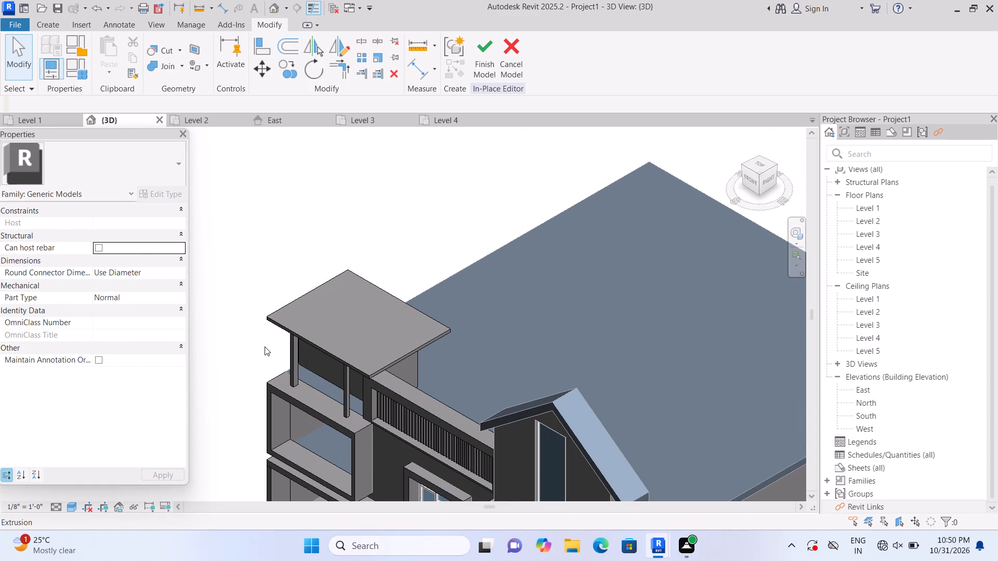
{"action": "scroll", "coordinate": [190, 289], "scroll_direction": "up", "scroll_amount": 1}
{"action": "middle_click_drag", "start_coordinate": [189, 289], "coordinate": [233, 322], "text": "shift"}
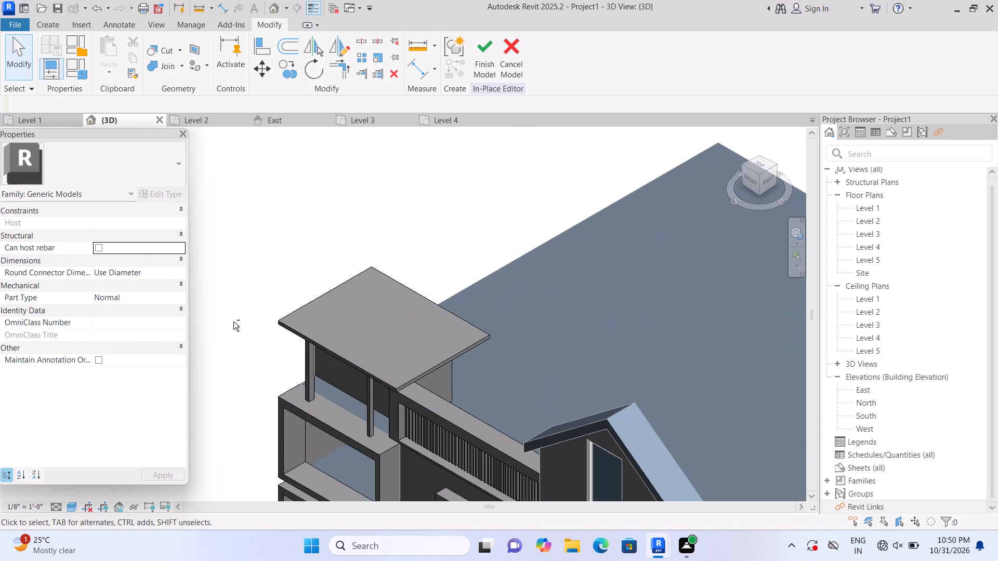
{"action": "middle_click_drag", "start_coordinate": [233, 322], "coordinate": [344, 337], "text": "shift"}
{"action": "middle_click_drag", "start_coordinate": [230, 321], "coordinate": [458, 367], "text": "shift"}
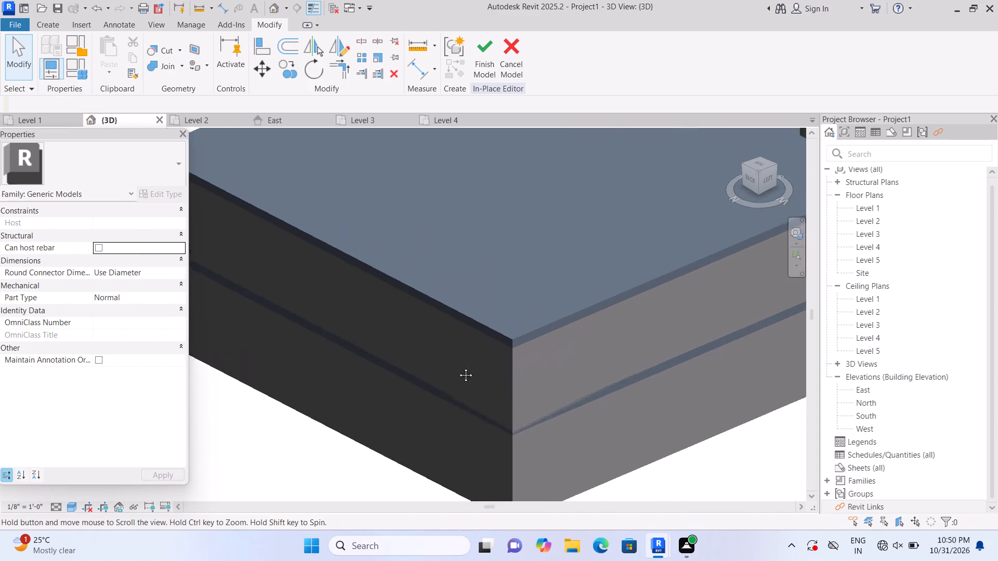
{"action": "middle_click_drag", "start_coordinate": [458, 367], "coordinate": [456, 367], "text": "shift"}
{"action": "scroll", "coordinate": [458, 364], "scroll_direction": "up", "scroll_amount": 1}
{"action": "middle_click_drag", "start_coordinate": [501, 338], "coordinate": [382, 375], "text": "shift"}
{"action": "middle_click_drag", "start_coordinate": [663, 311], "coordinate": [361, 283]}
{"action": "scroll", "coordinate": [378, 296], "scroll_direction": "down", "scroll_amount": 1}
{"action": "middle_click_drag", "start_coordinate": [577, 252], "coordinate": [447, 274]}
{"action": "scroll", "coordinate": [447, 274], "scroll_direction": "up", "scroll_amount": 1}
{"action": "scroll", "coordinate": [522, 278], "scroll_direction": "up", "scroll_amount": 1}
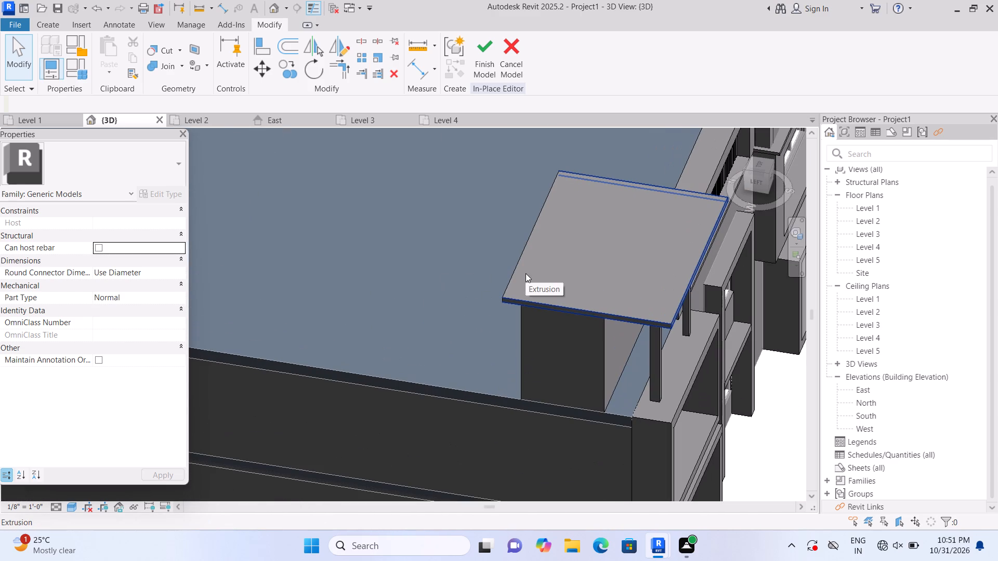
Stretch the roof slab's side-wall edge slightly outward past the rooftop block's outer face.
{"action": "left_click", "coordinate": [526, 273]}
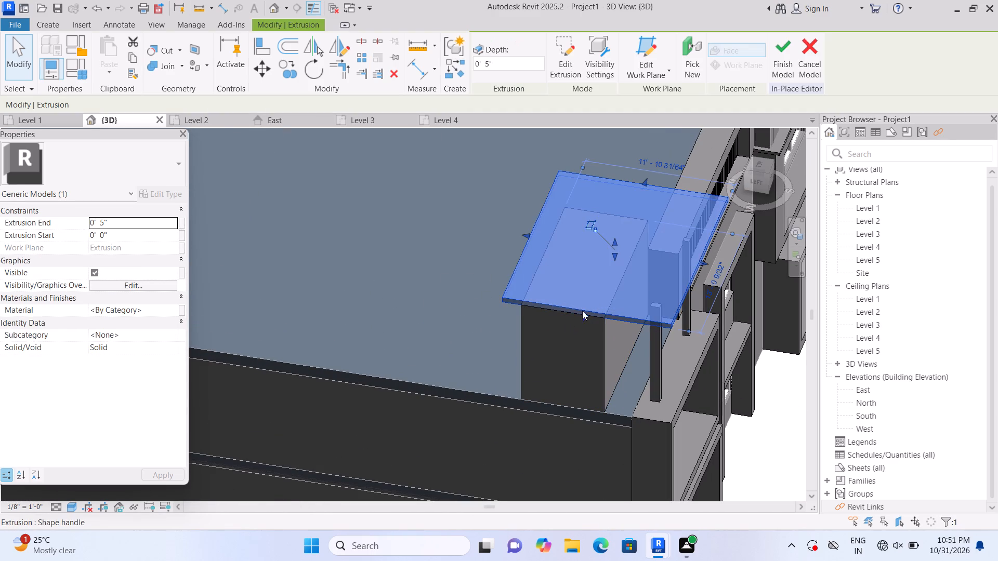
{"action": "left_click_drag", "start_coordinate": [585, 315], "coordinate": [576, 324]}
{"action": "scroll", "coordinate": [574, 323], "scroll_direction": "down", "scroll_amount": 2}
{"action": "left_click", "coordinate": [777, 366]}
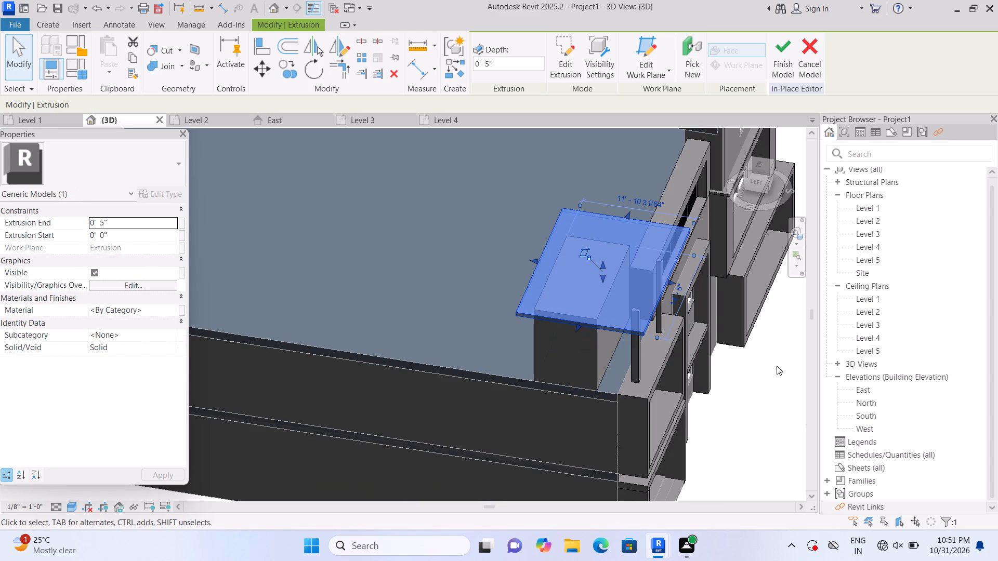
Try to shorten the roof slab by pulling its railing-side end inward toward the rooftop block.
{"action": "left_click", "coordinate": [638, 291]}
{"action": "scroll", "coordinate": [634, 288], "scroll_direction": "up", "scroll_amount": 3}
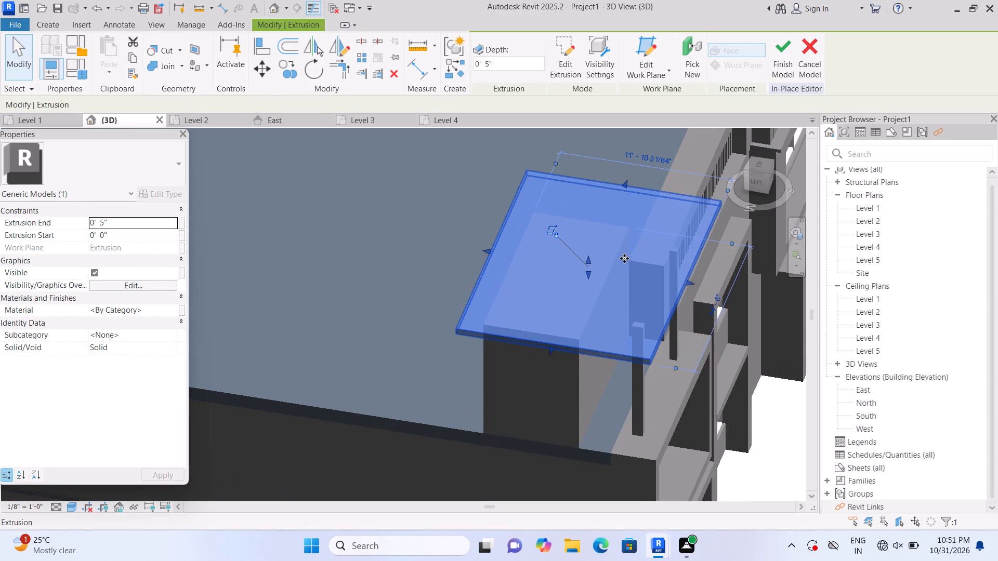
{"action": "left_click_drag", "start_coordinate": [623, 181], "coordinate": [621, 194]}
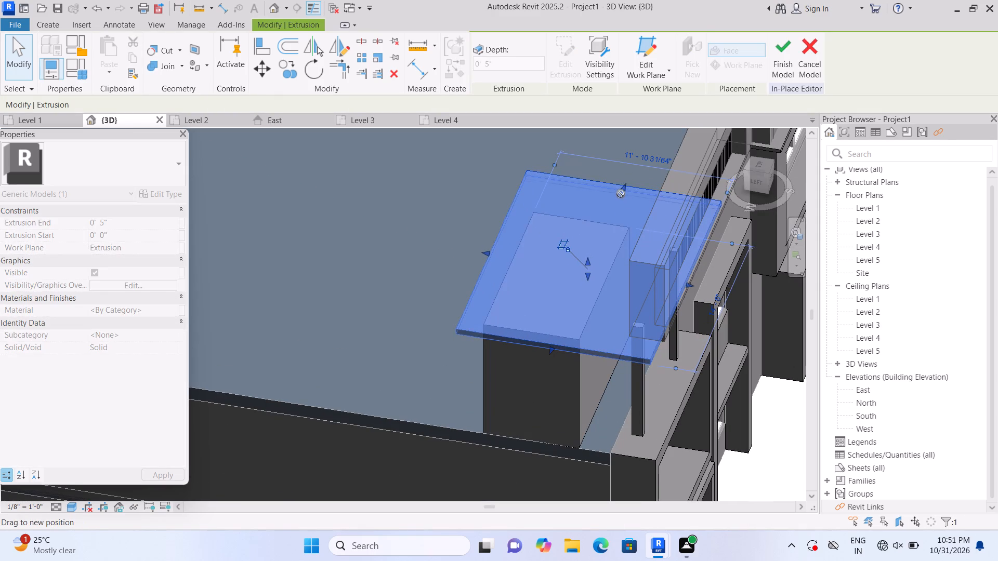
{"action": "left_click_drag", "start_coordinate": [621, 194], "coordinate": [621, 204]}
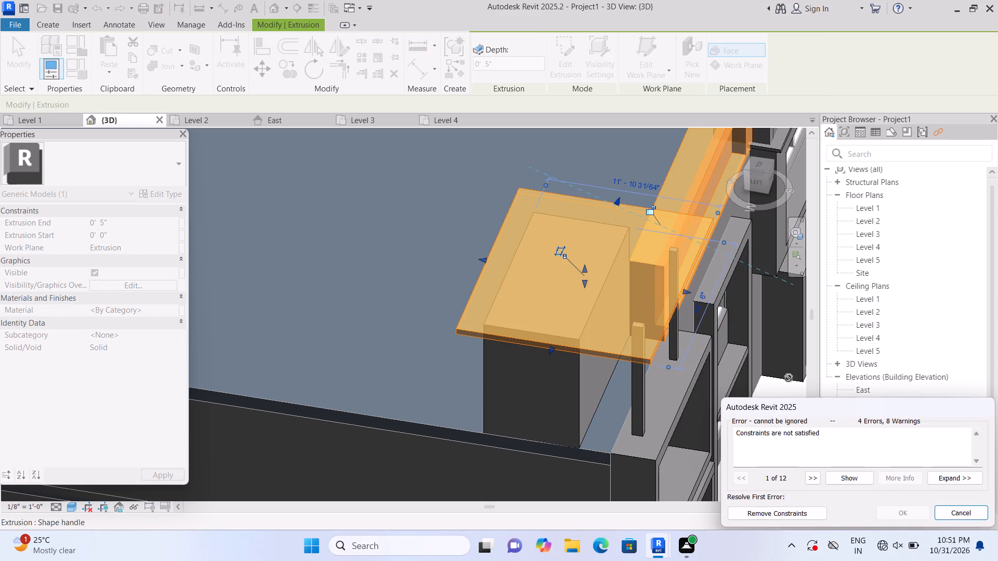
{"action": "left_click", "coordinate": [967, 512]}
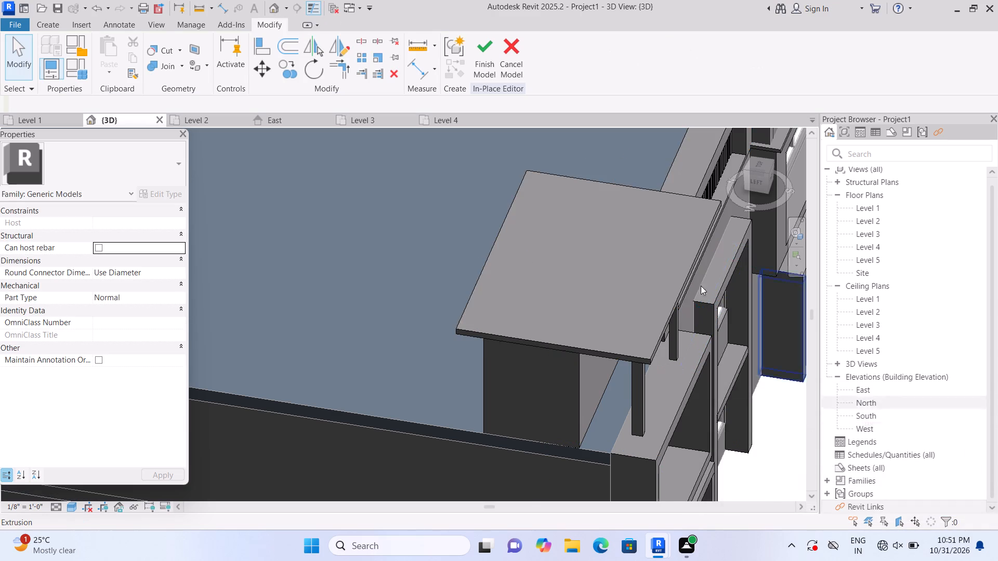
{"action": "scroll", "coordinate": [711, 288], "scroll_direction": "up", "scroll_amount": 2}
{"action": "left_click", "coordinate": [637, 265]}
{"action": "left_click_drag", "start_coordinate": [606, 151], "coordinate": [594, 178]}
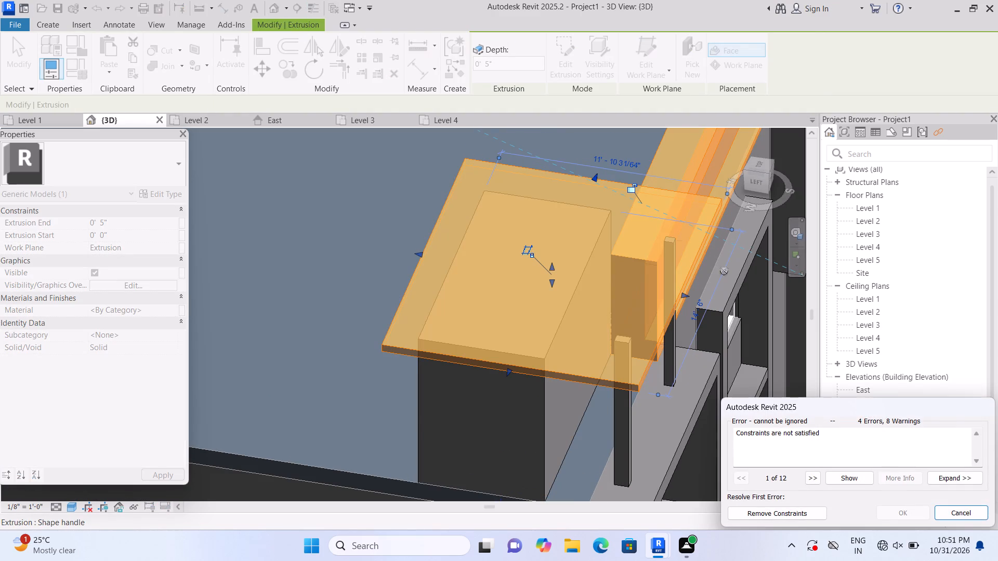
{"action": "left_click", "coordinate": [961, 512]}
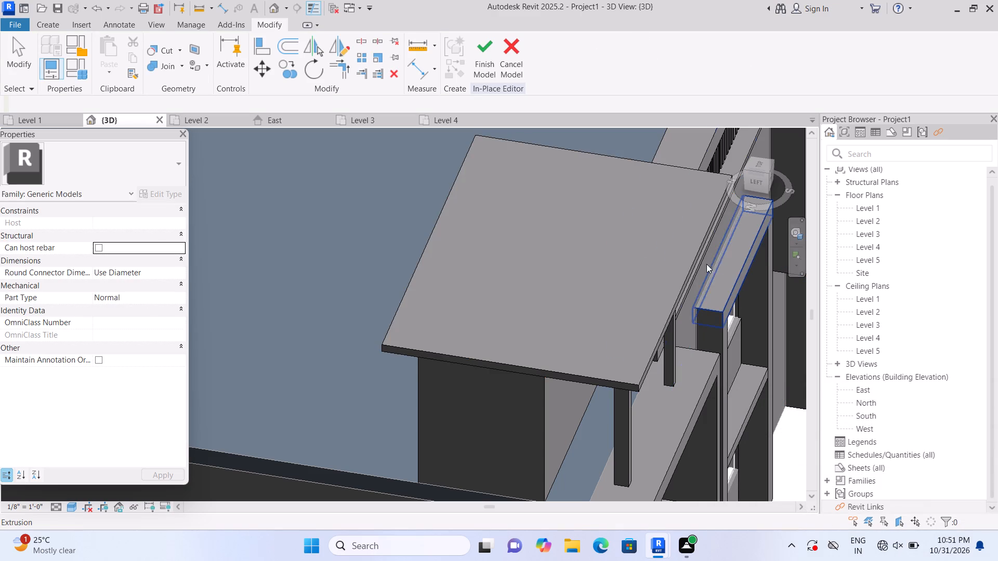
Pull the roof slab's front edge inward over the posts, making the slab 11' - 0" from back to front.
{"action": "left_click", "coordinate": [687, 266]}
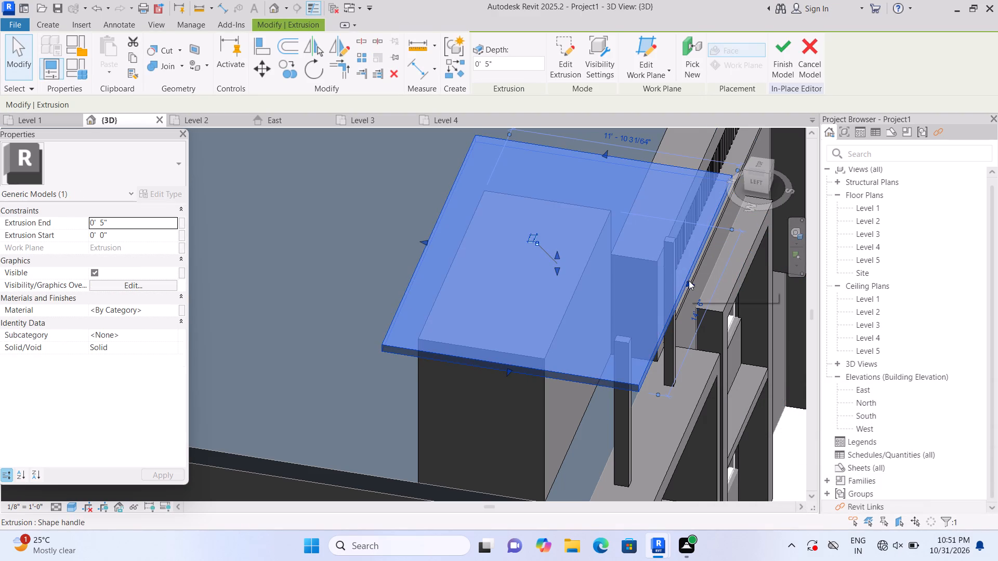
{"action": "left_click_drag", "start_coordinate": [689, 280], "coordinate": [674, 270]}
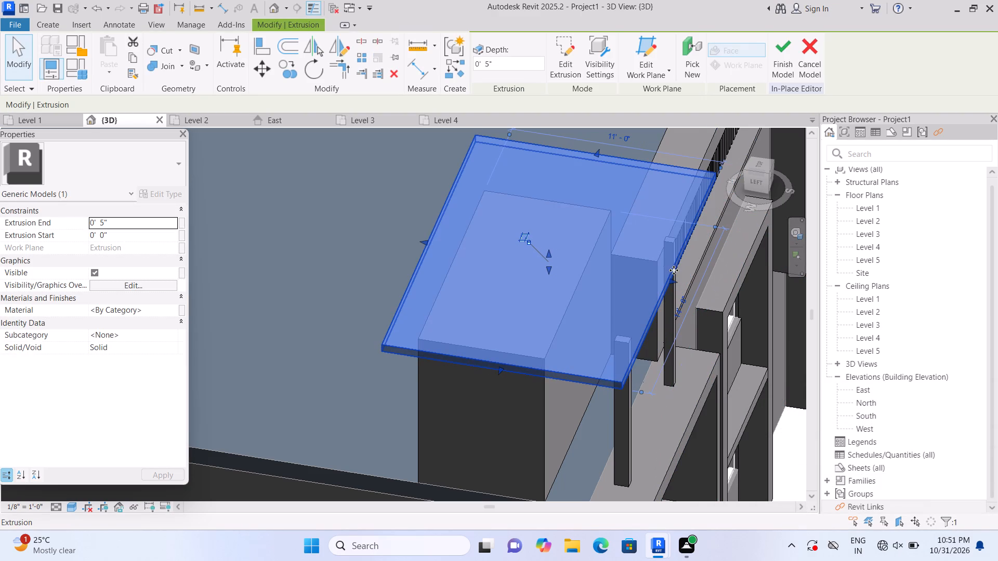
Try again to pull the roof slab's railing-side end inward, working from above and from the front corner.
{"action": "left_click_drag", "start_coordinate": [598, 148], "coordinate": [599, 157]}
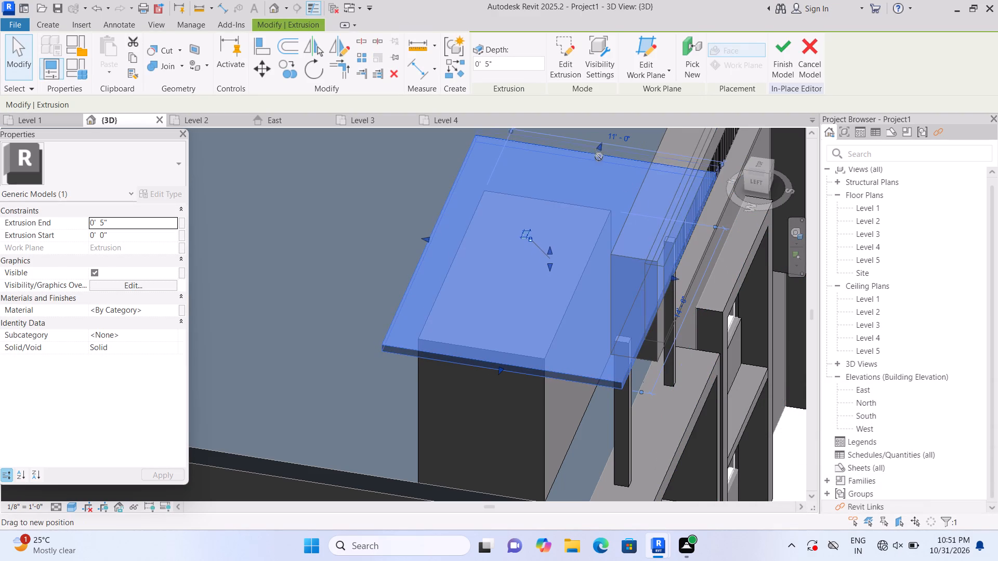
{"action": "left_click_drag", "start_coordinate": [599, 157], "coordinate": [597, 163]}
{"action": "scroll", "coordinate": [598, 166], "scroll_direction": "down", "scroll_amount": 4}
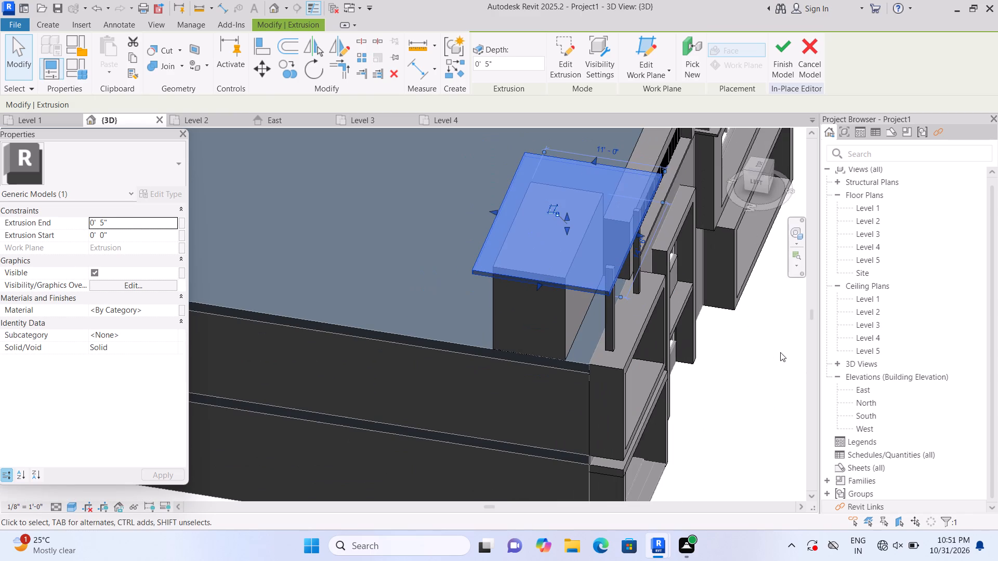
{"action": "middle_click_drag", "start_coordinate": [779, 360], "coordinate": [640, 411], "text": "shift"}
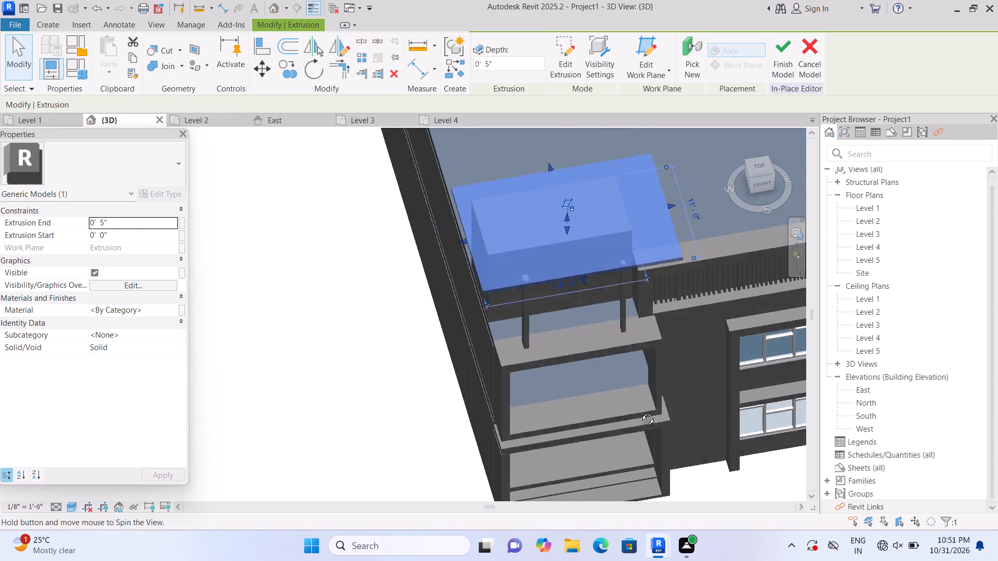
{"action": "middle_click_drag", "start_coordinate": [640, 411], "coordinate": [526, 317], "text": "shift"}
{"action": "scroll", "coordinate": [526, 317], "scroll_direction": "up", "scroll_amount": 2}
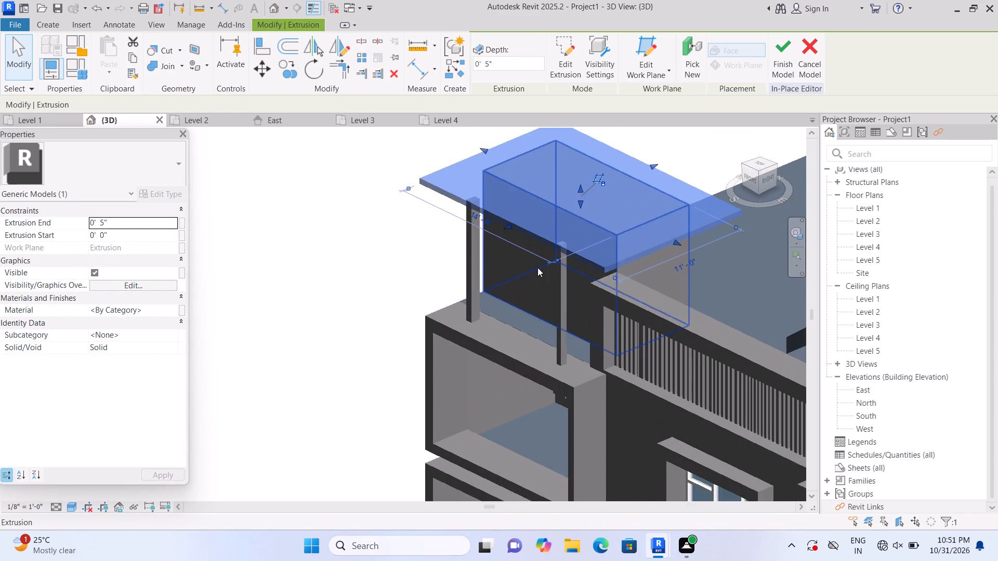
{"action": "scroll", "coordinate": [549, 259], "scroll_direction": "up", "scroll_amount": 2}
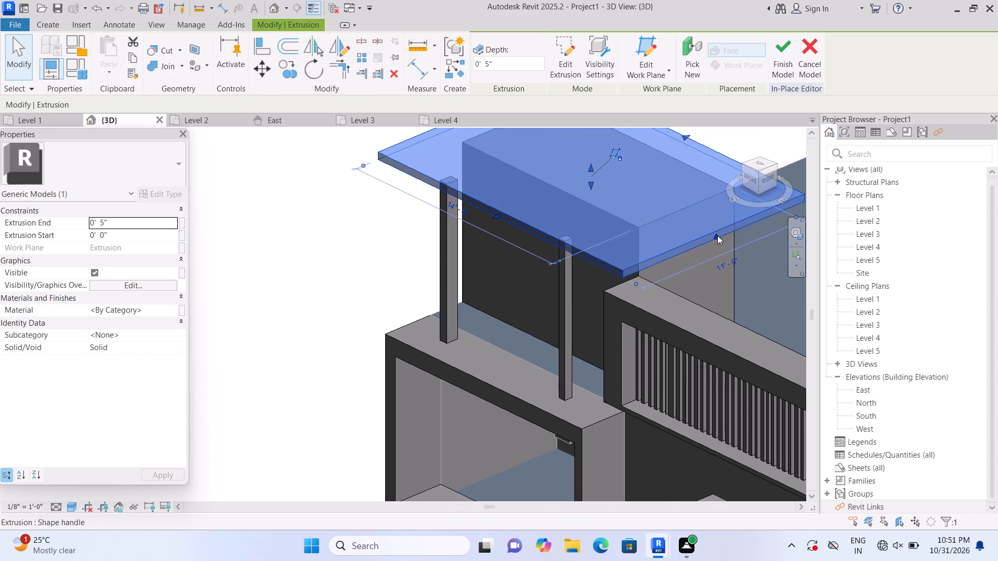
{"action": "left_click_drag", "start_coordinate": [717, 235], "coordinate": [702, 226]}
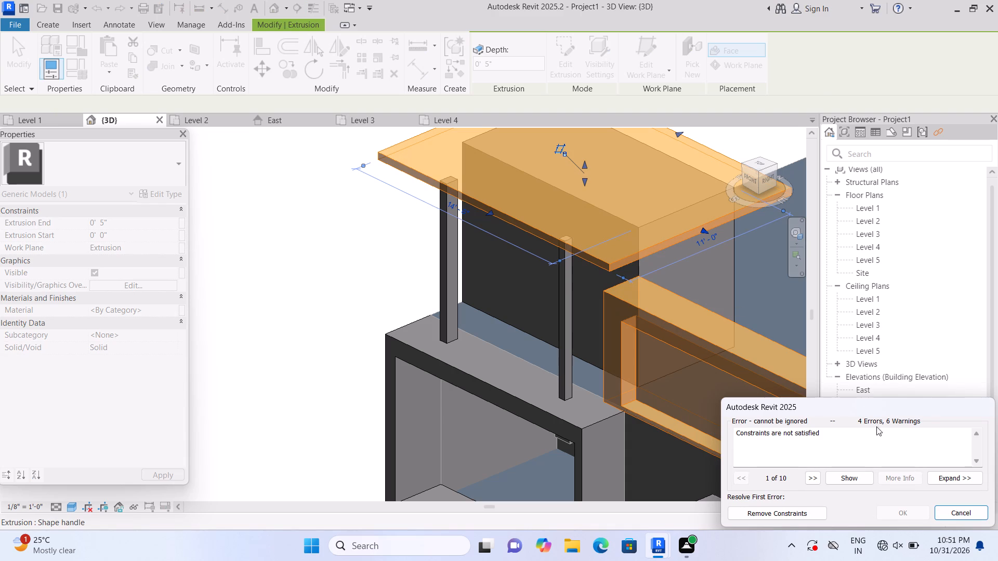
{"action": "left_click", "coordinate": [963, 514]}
Examine the roof slab's overhang and proportions against the whole house from the front corner, from below and in front view.
{"action": "scroll", "coordinate": [788, 419], "scroll_direction": "down", "scroll_amount": 1}
{"action": "scroll", "coordinate": [736, 414], "scroll_direction": "down", "scroll_amount": 3}
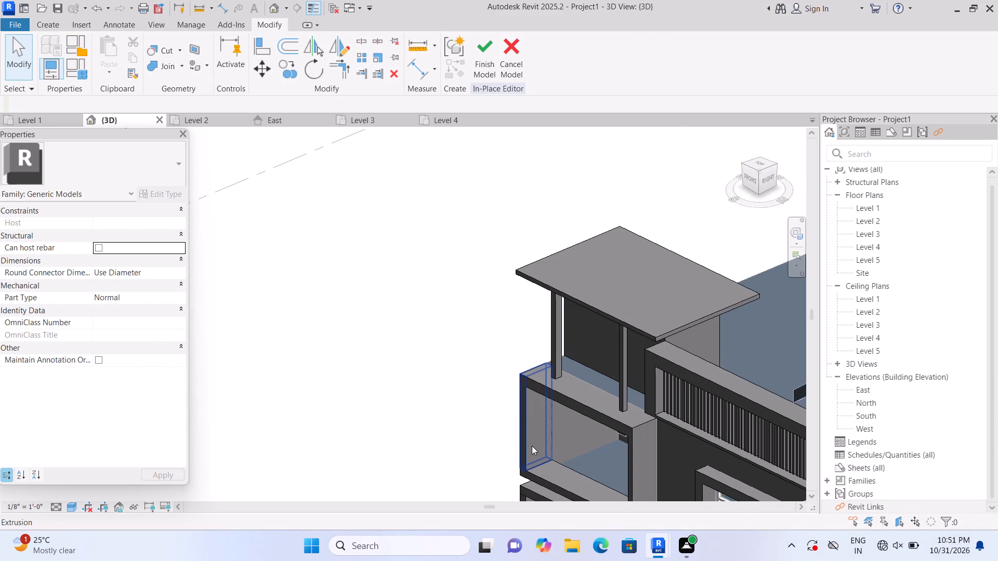
{"action": "scroll", "coordinate": [359, 318], "scroll_direction": "down", "scroll_amount": 3}
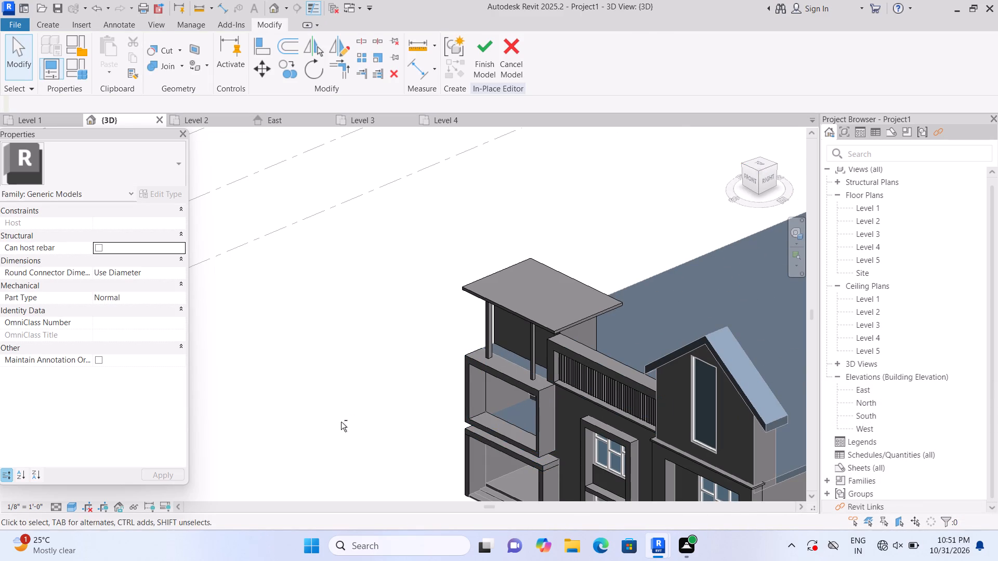
{"action": "middle_click_drag", "start_coordinate": [339, 422], "coordinate": [339, 266], "text": "shift"}
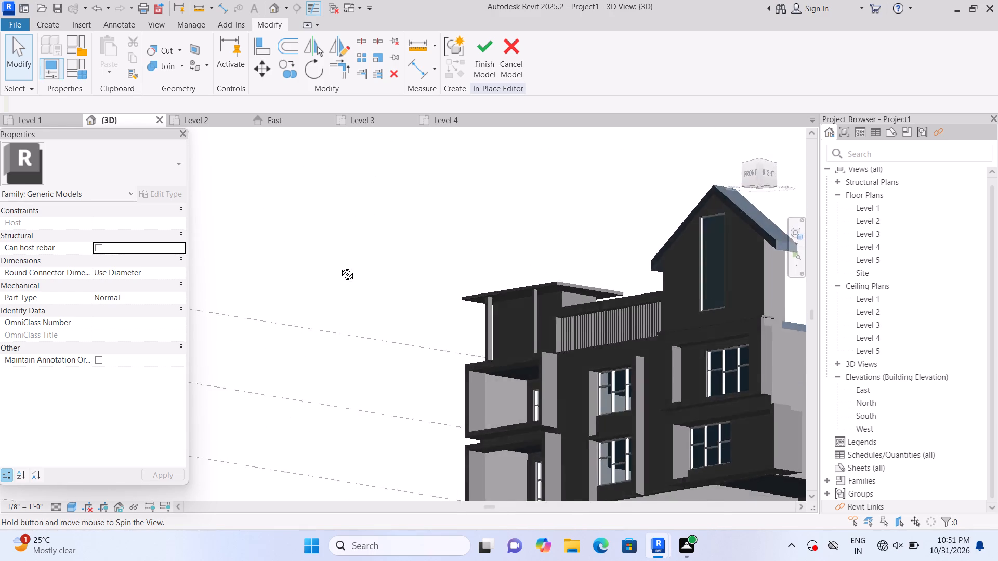
{"action": "middle_click_drag", "start_coordinate": [339, 266], "coordinate": [401, 404], "text": "shift"}
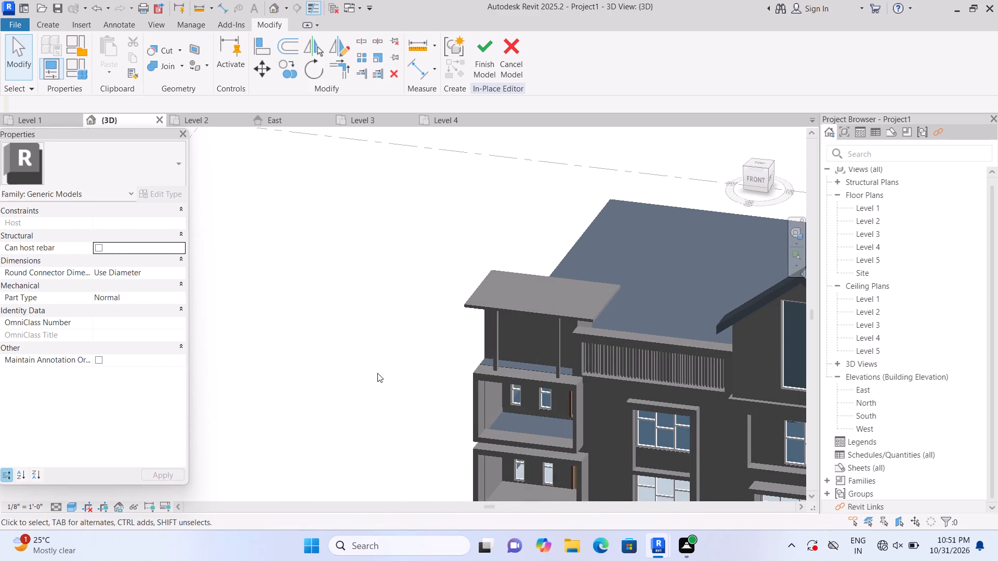
{"action": "scroll", "coordinate": [375, 372], "scroll_direction": "down", "scroll_amount": 3}
{"action": "middle_click_drag", "start_coordinate": [361, 377], "coordinate": [275, 263]}
{"action": "scroll", "coordinate": [495, 300], "scroll_direction": "up", "scroll_amount": 2}
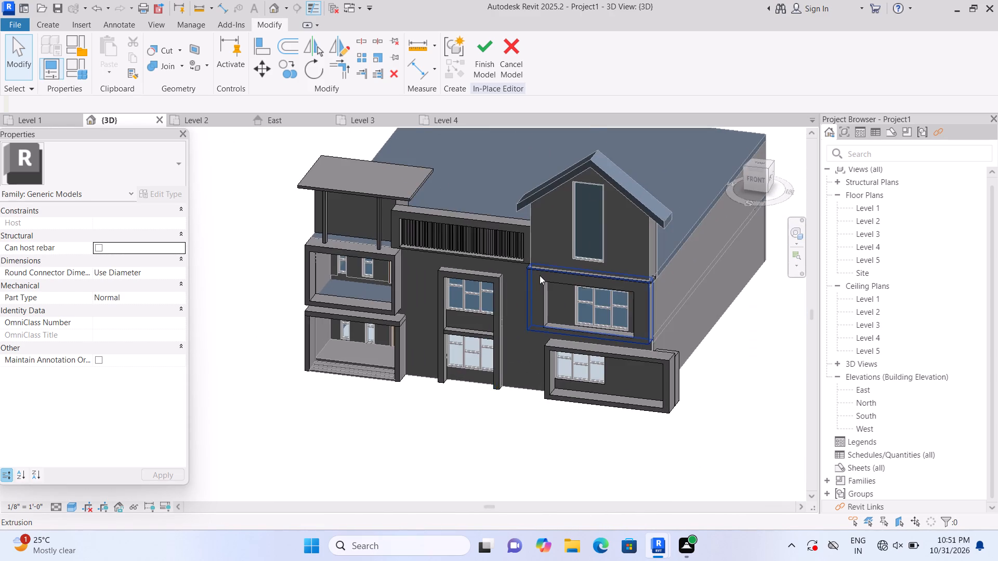
{"action": "scroll", "coordinate": [540, 275], "scroll_direction": "up", "scroll_amount": 1}
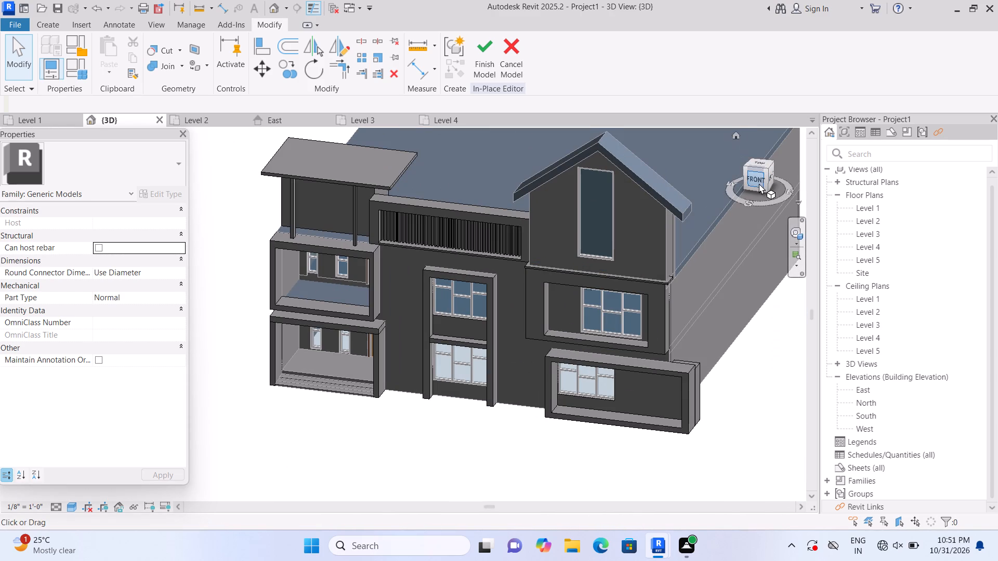
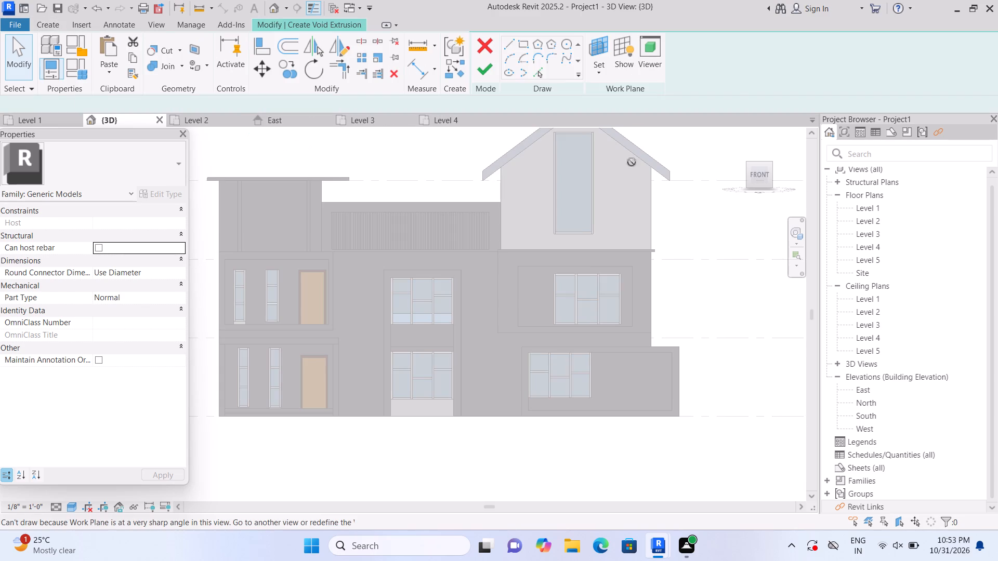
Set the void extrusion's work plane to the recessed panel face beside the ground-floor window on the front facade.
{"action": "left_click", "coordinate": [674, 70]}
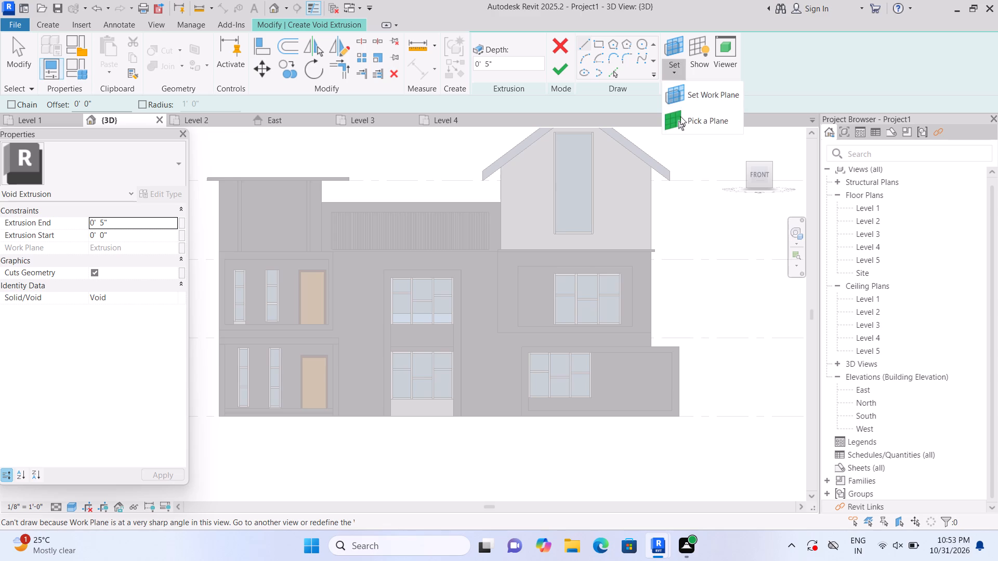
{"action": "left_click", "coordinate": [681, 117]}
{"action": "scroll", "coordinate": [622, 283], "scroll_direction": "up", "scroll_amount": 3}
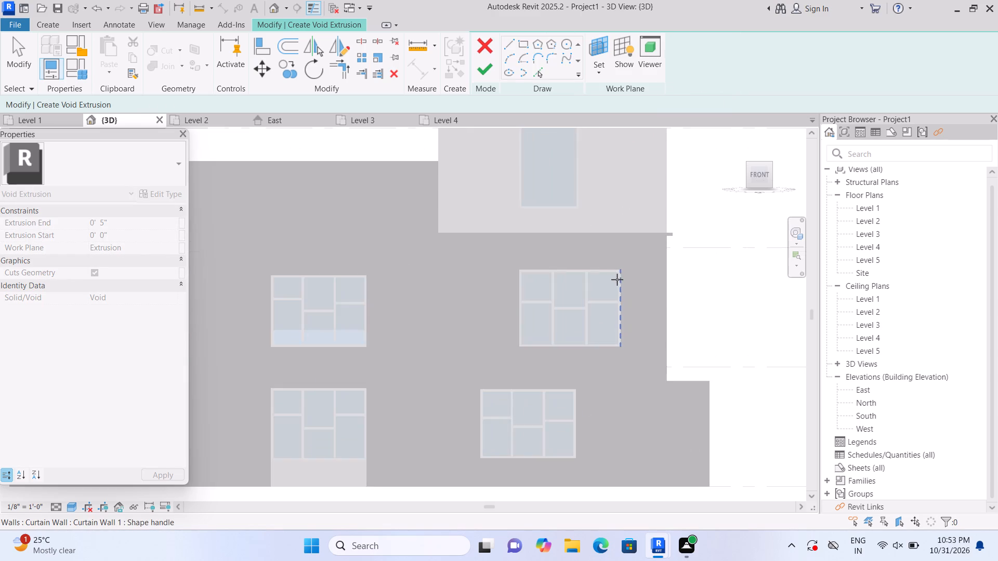
{"action": "middle_click_drag", "start_coordinate": [552, 341], "coordinate": [518, 247]}
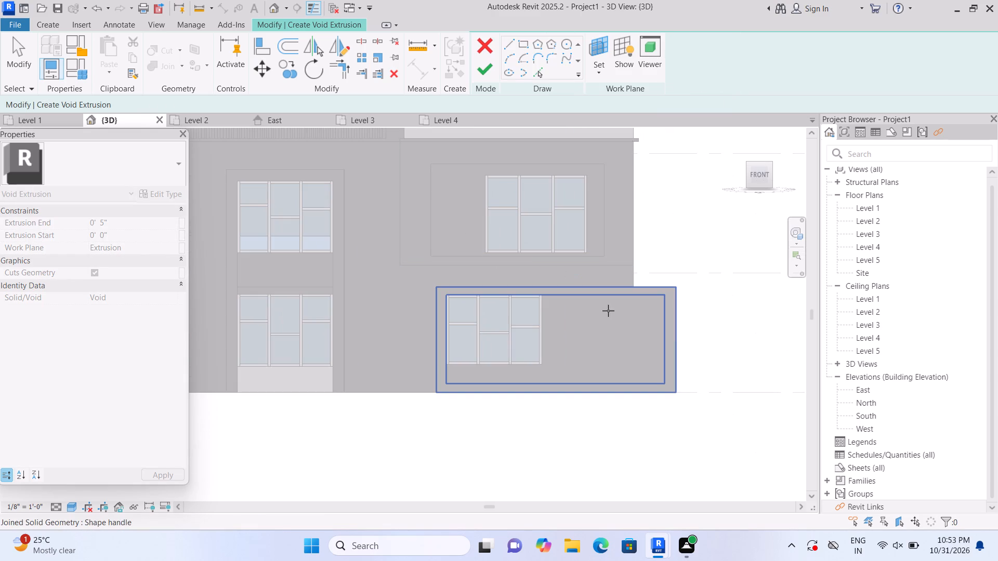
{"action": "left_click", "coordinate": [622, 322]}
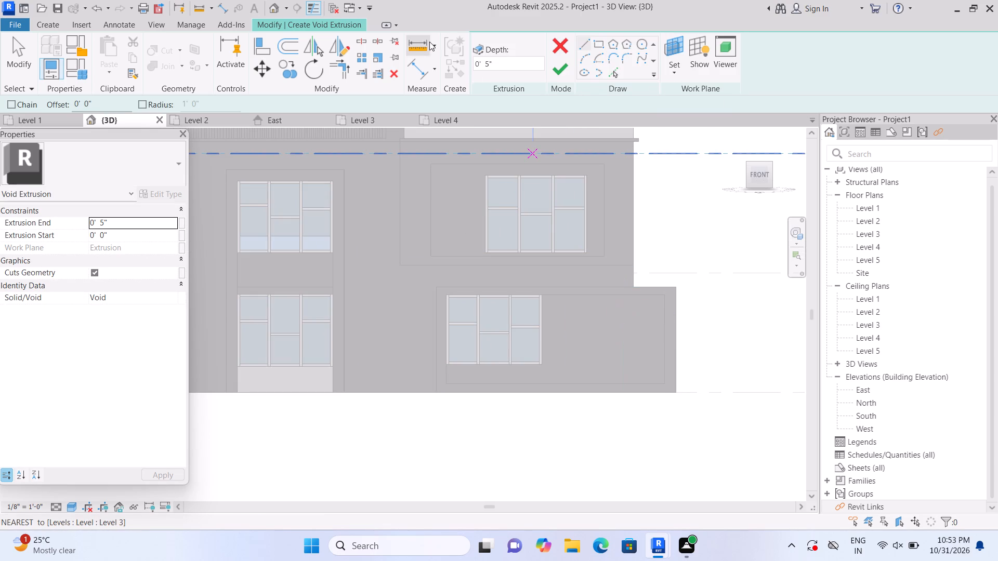
Sketch two thin horizontal rectangles about 10'-3" long, one below the other, from the window's side to the panel's far edge.
{"action": "left_click", "coordinate": [602, 46]}
{"action": "scroll", "coordinate": [576, 333], "scroll_direction": "up", "scroll_amount": 1}
{"action": "middle_click_drag", "start_coordinate": [576, 333], "coordinate": [538, 332]}
{"action": "scroll", "coordinate": [533, 321], "scroll_direction": "up", "scroll_amount": 2}
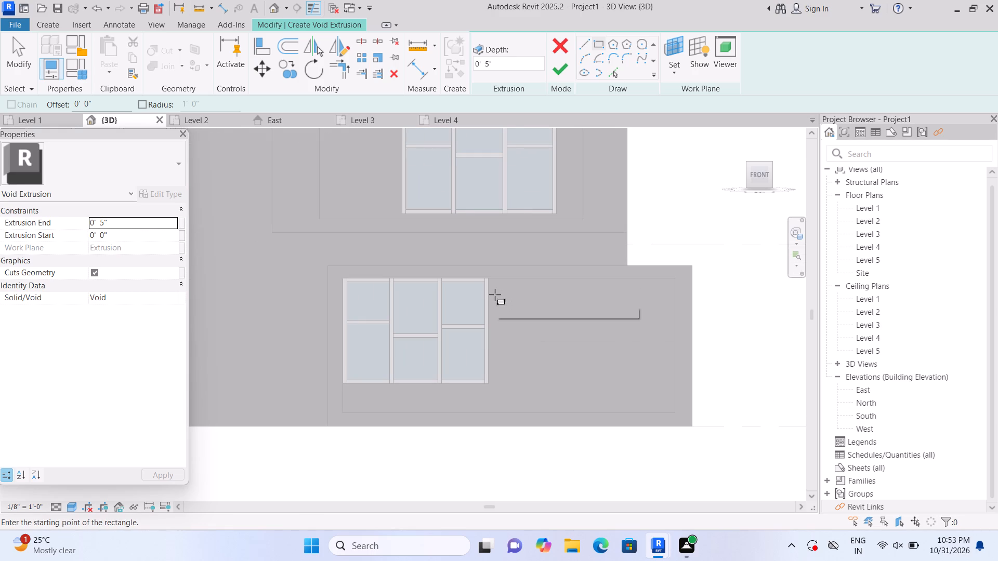
{"action": "left_click", "coordinate": [491, 293]}
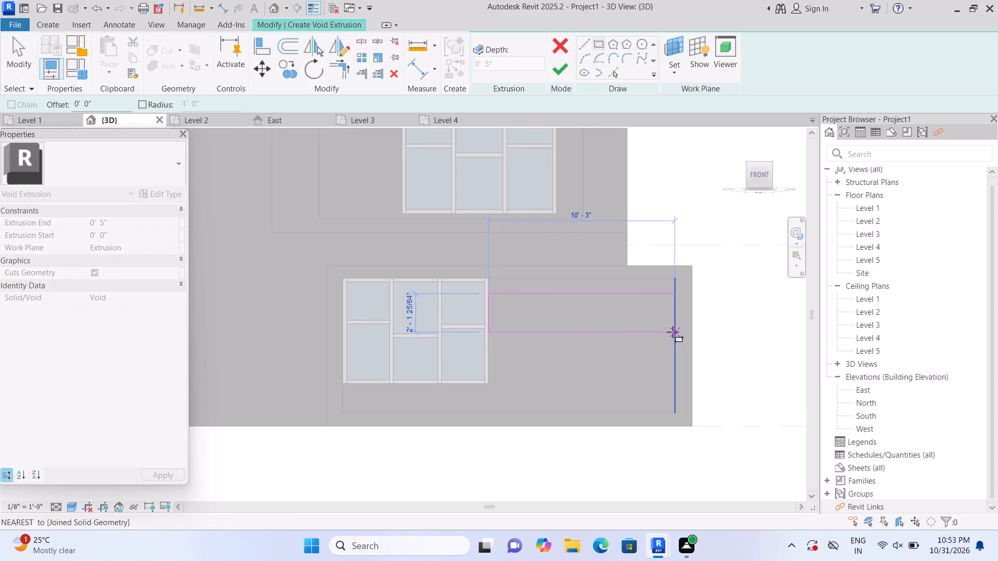
{"action": "left_click", "coordinate": [675, 299]}
{"action": "scroll", "coordinate": [566, 347], "scroll_direction": "up", "scroll_amount": 1}
{"action": "middle_click_drag", "start_coordinate": [566, 347], "coordinate": [595, 404]}
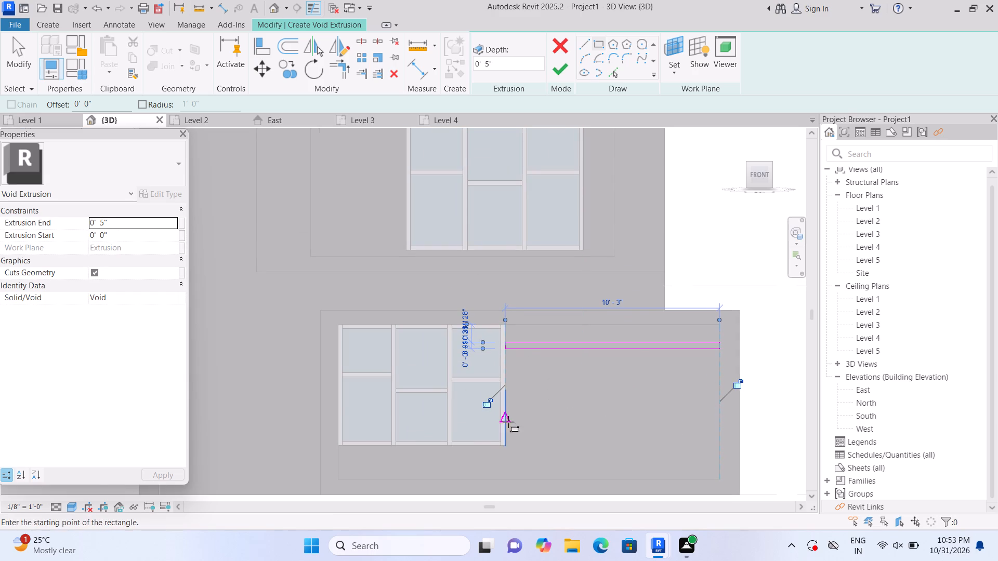
{"action": "key", "text": "Escape"}
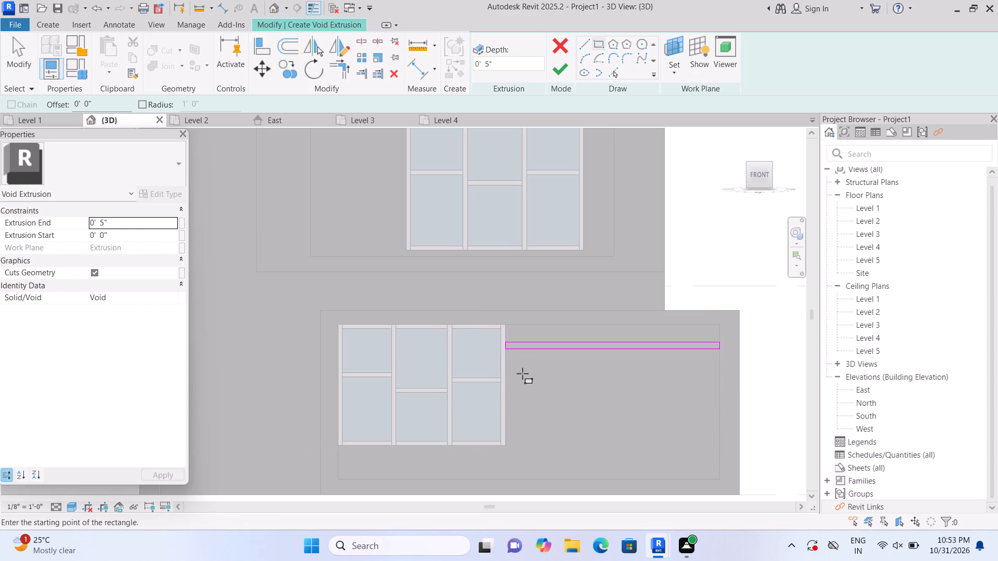
{"action": "left_click", "coordinate": [509, 368]}
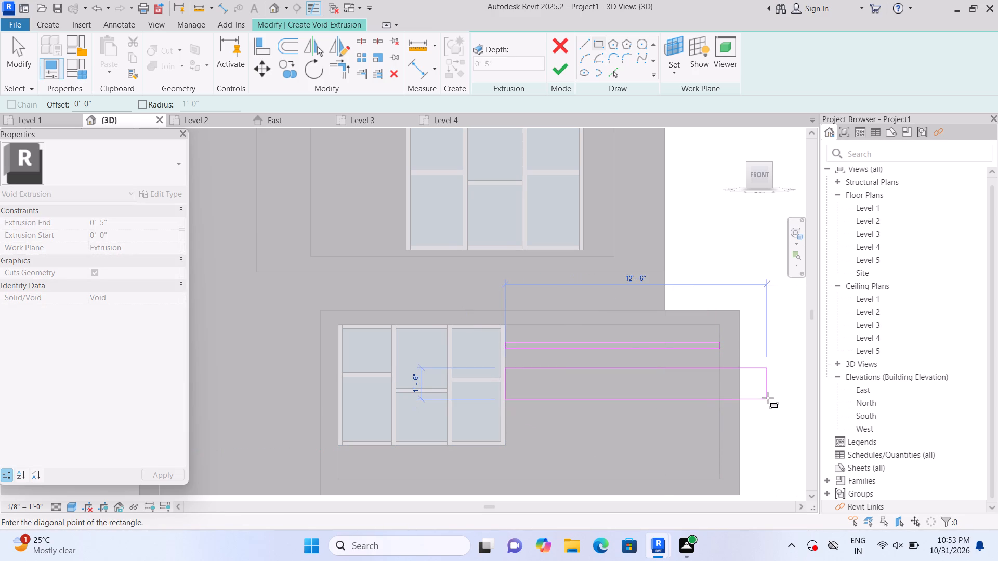
{"action": "left_click", "coordinate": [715, 375]}
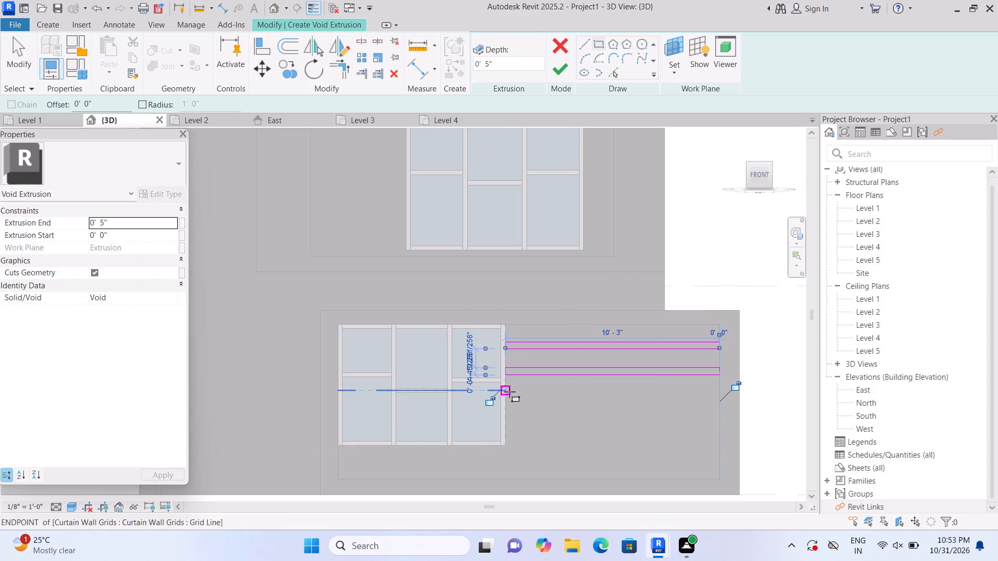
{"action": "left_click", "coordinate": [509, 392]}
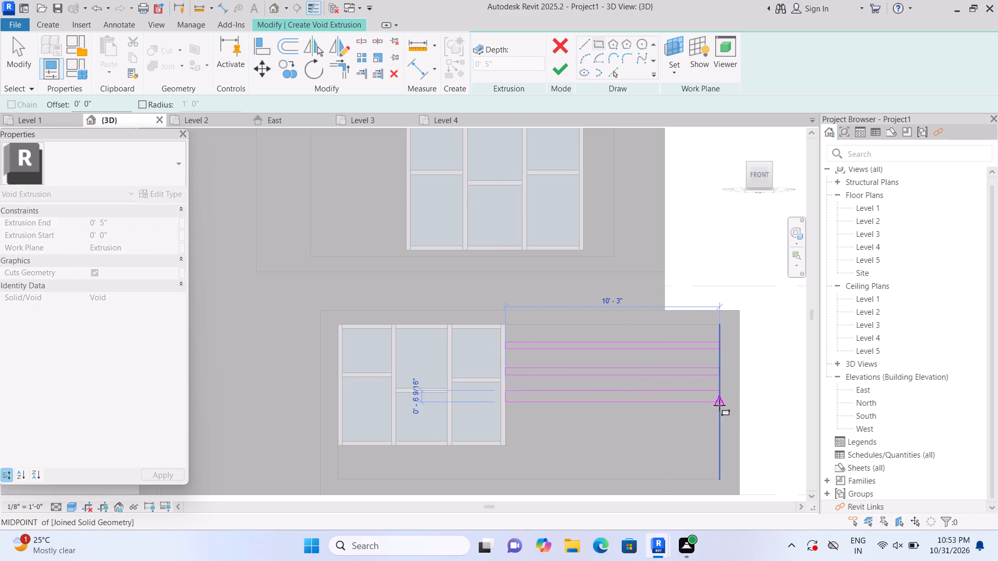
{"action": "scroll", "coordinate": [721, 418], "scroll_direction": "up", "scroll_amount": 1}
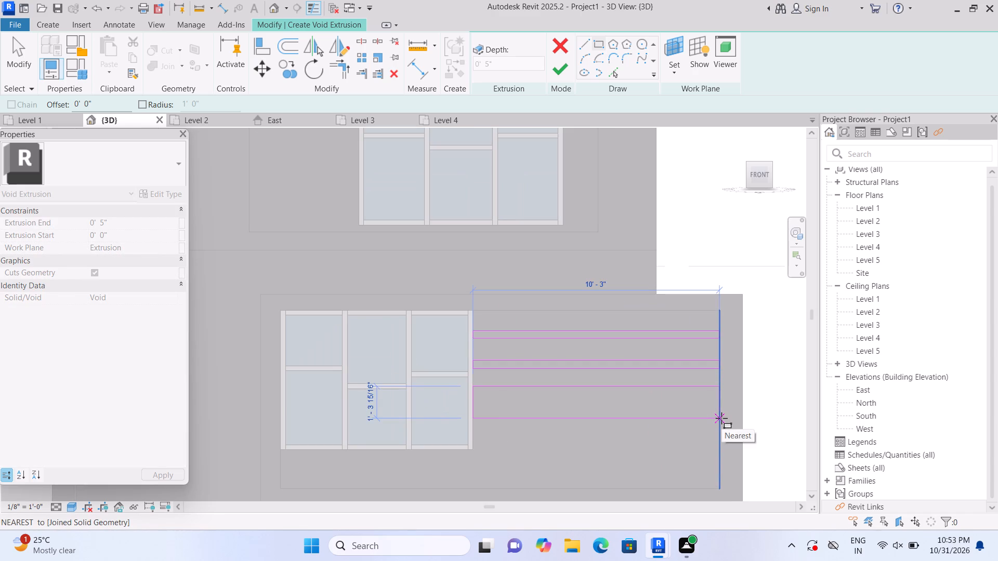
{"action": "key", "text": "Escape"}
Sketch three more thin 10'-3" horizontal rectangles below the first two, spaced down to the level of the window's bottom edge.
{"action": "scroll", "coordinate": [511, 419], "scroll_direction": "up", "scroll_amount": 2}
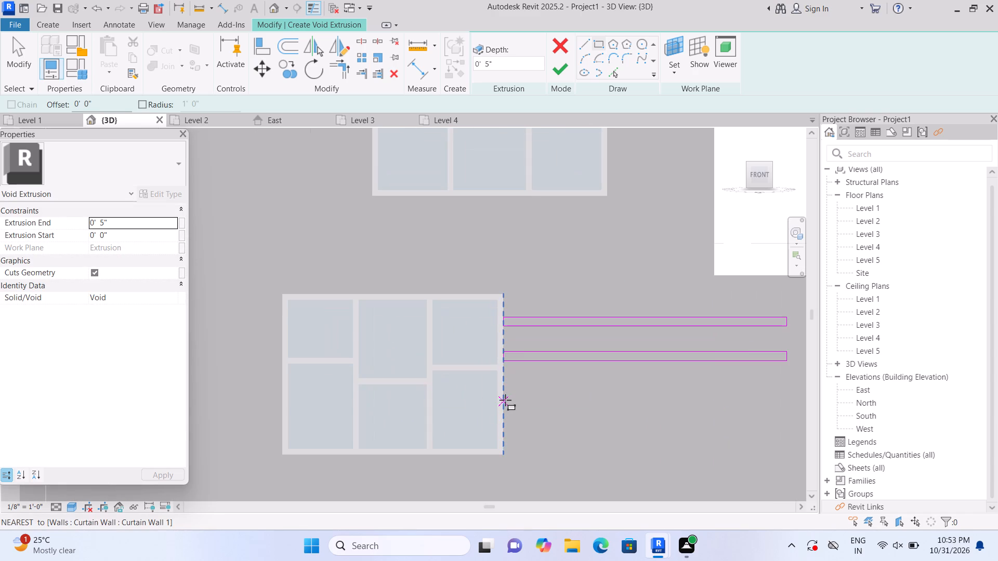
{"action": "left_click", "coordinate": [506, 380]}
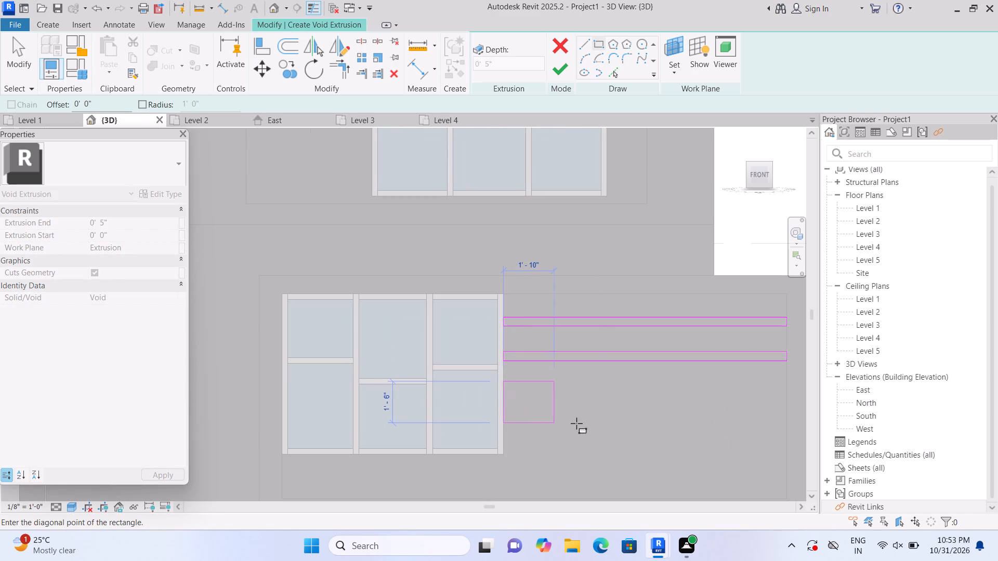
{"action": "middle_click_drag", "start_coordinate": [686, 423], "coordinate": [628, 410]}
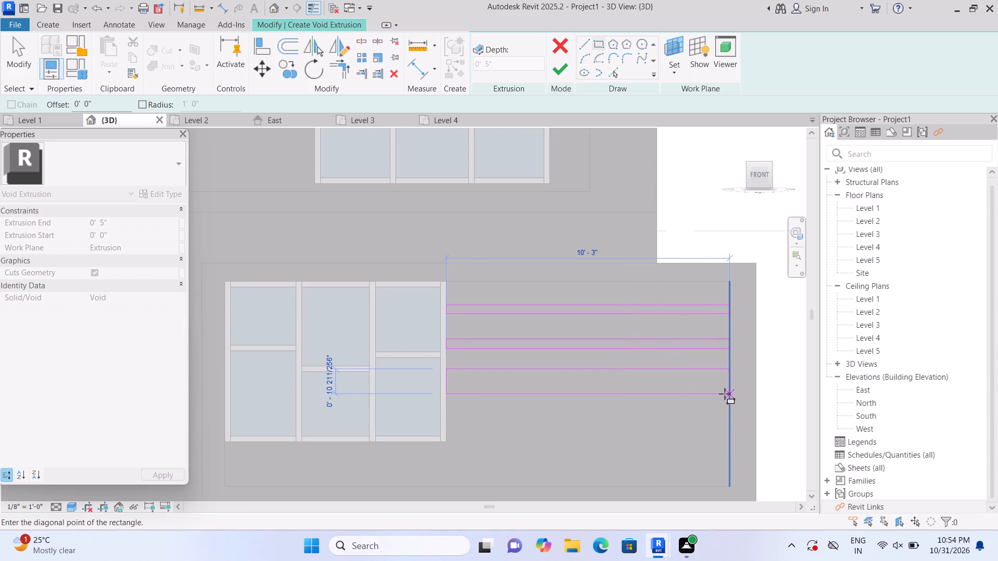
{"action": "left_click", "coordinate": [727, 377]}
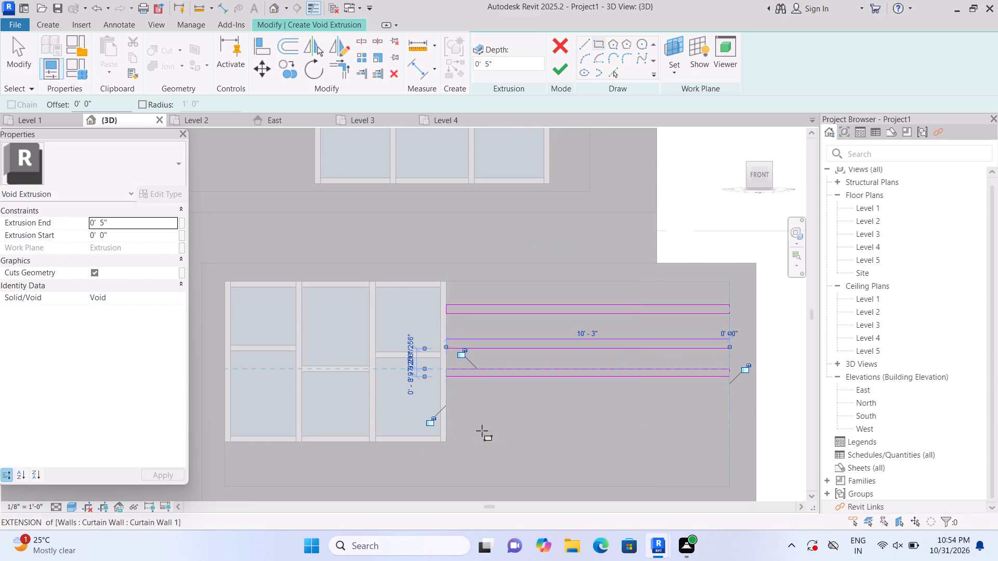
{"action": "left_click", "coordinate": [449, 398]}
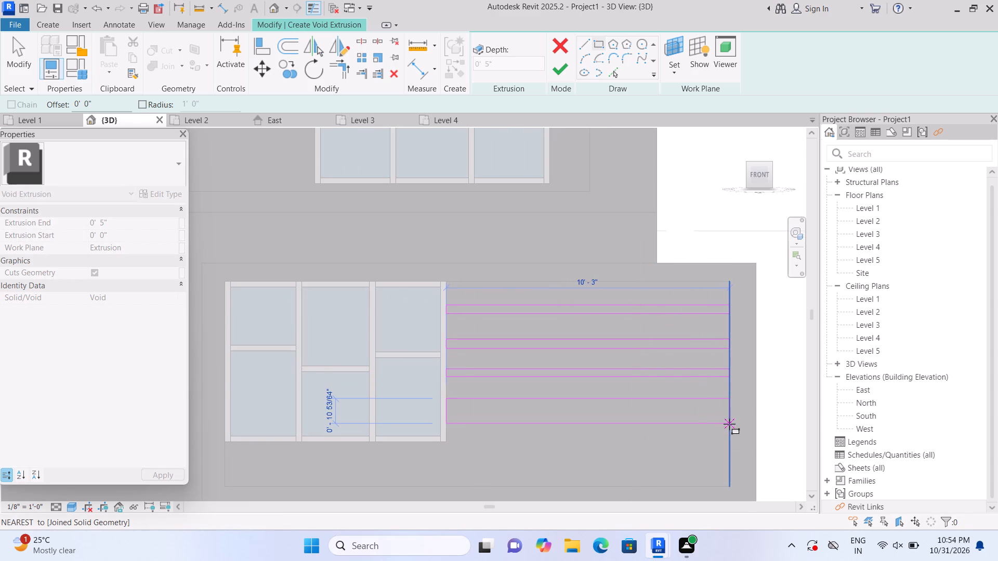
{"action": "left_click", "coordinate": [731, 407]}
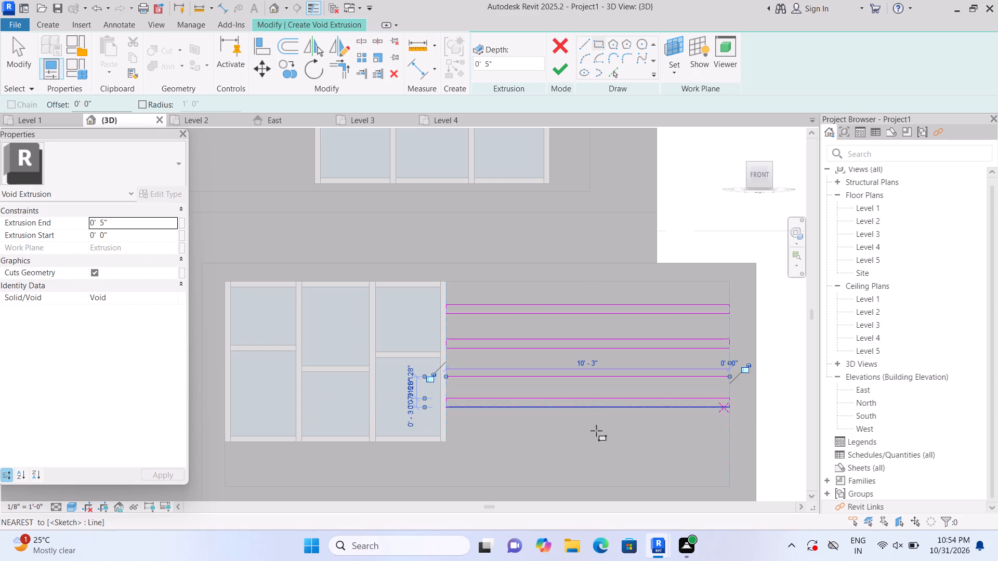
{"action": "left_click", "coordinate": [450, 437]}
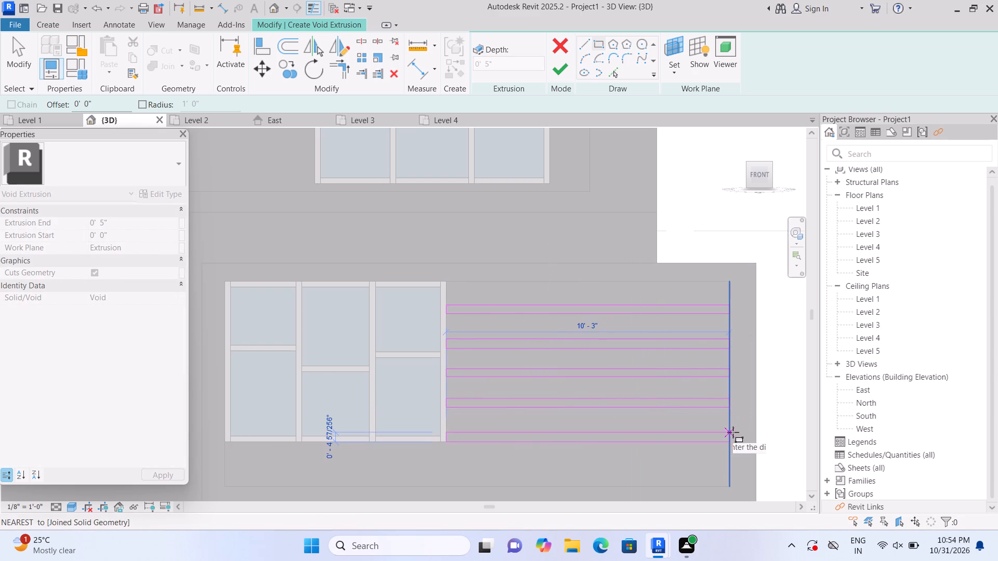
{"action": "left_click", "coordinate": [734, 432]}
Sketch a thin horizontal rectangle about 18'-3" long below the window, spanning the full width of the recessed panel.
{"action": "middle_click_drag", "start_coordinate": [496, 475], "coordinate": [563, 405]}
{"action": "middle_click", "coordinate": [565, 403]}
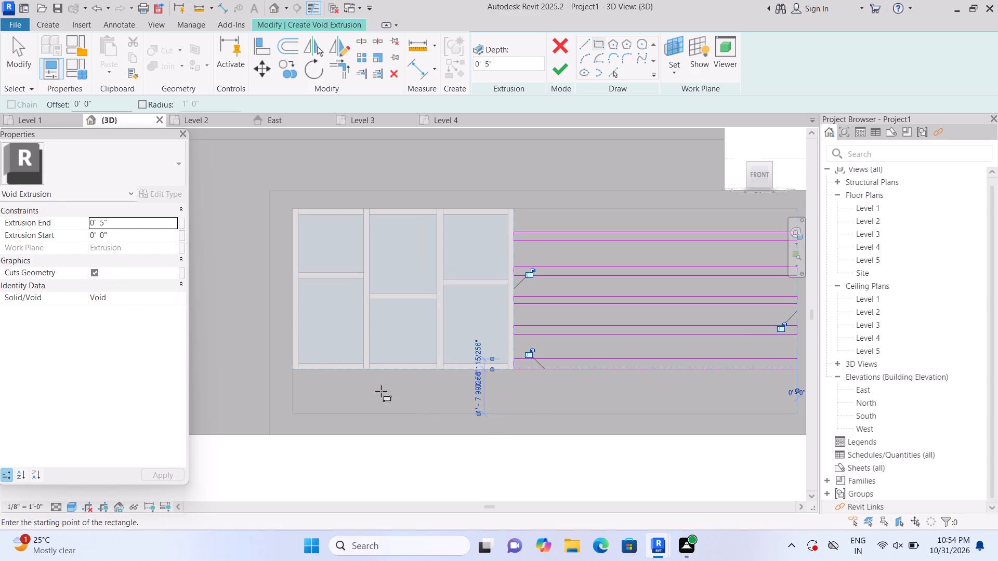
{"action": "left_click", "coordinate": [294, 394]}
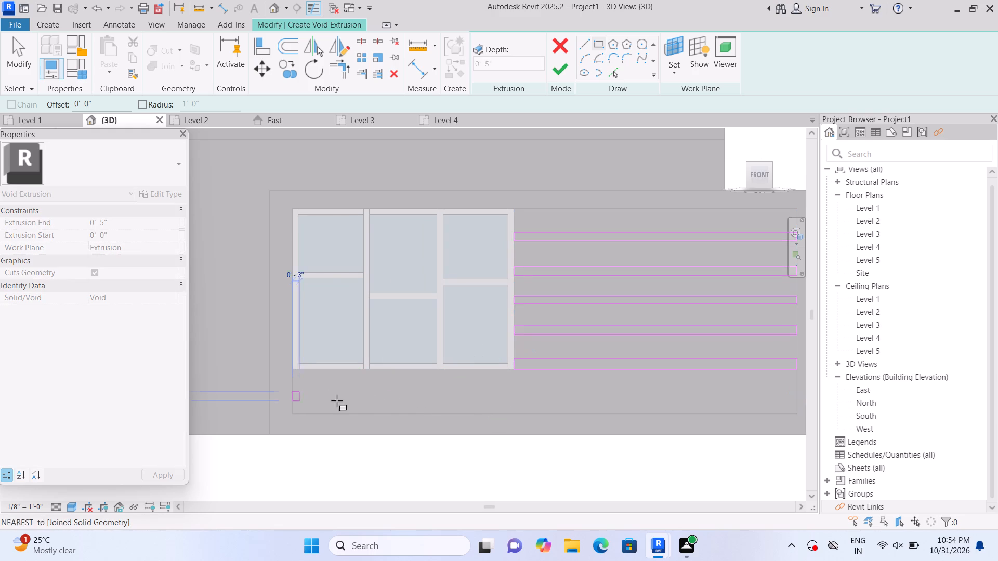
{"action": "middle_click_drag", "start_coordinate": [700, 405], "coordinate": [607, 402]}
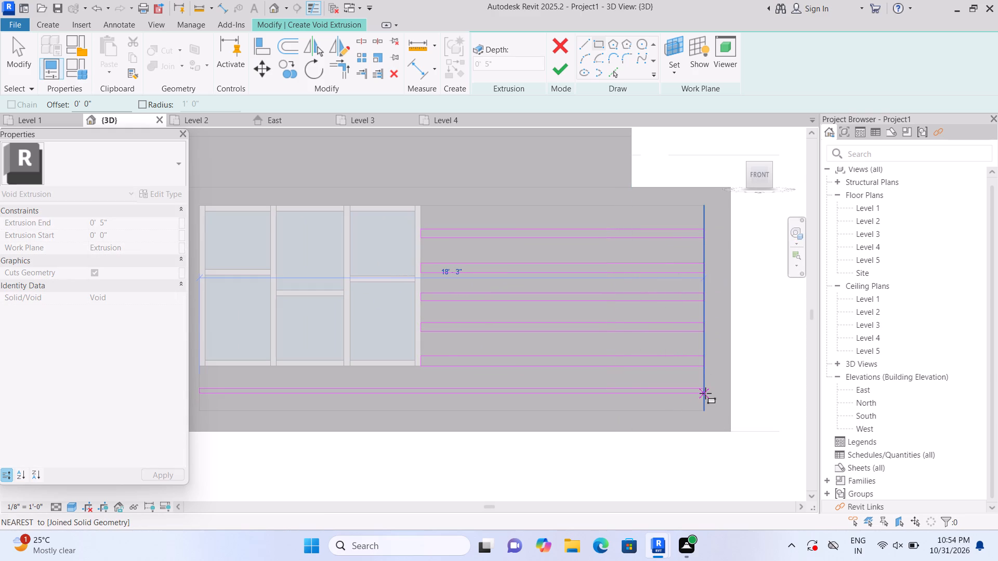
{"action": "left_click", "coordinate": [705, 393]}
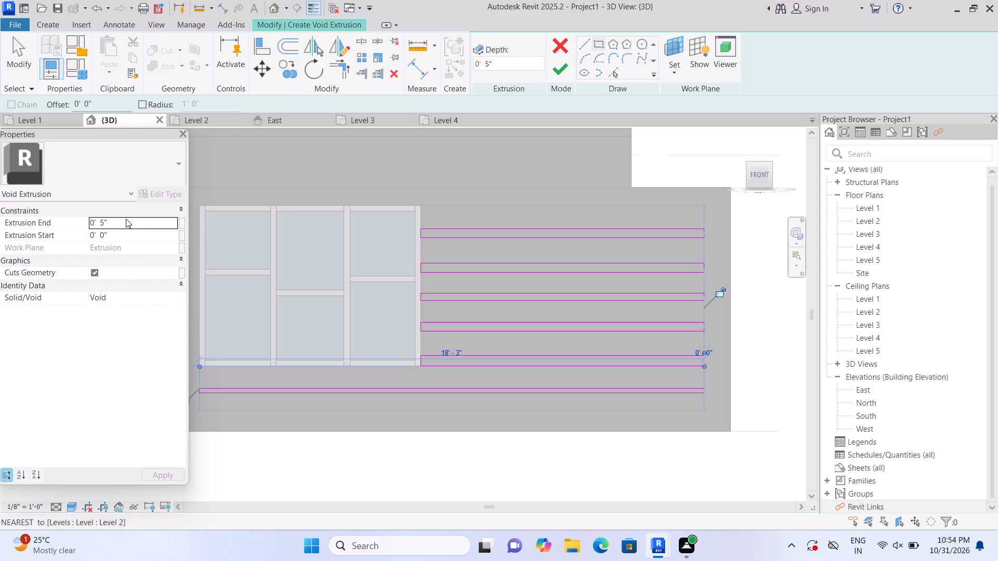
Set the void's extrusion end to 1" and finish the extrusion to cut the horizontal grooves.
{"action": "left_click", "coordinate": [130, 223]}
{"action": "key", "text": "BackSpace"}
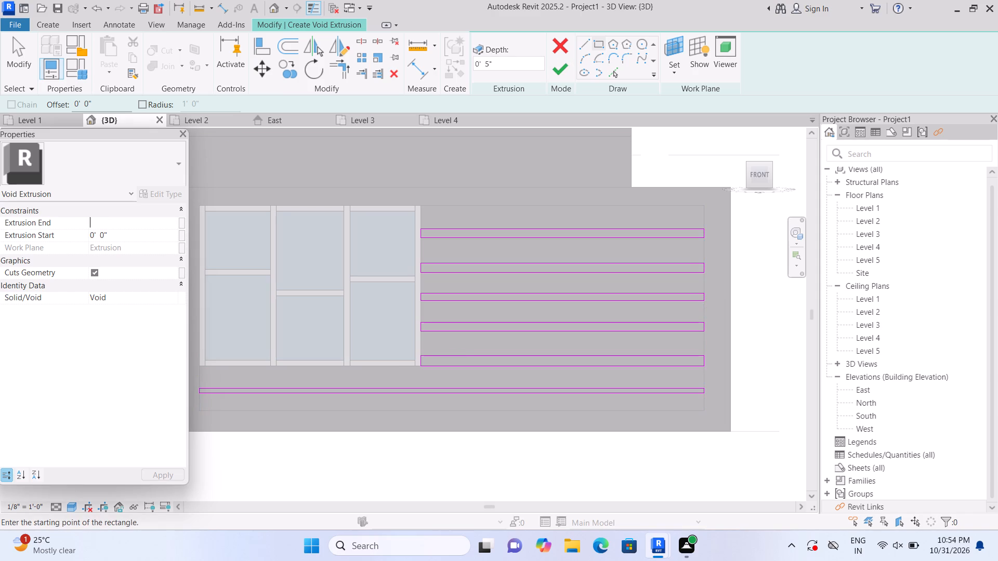
{"action": "type", "text": "1\""}
{"action": "key", "text": "Return"}
{"action": "left_click", "coordinate": [555, 64]}
{"action": "scroll", "coordinate": [547, 369], "scroll_direction": "down", "scroll_amount": 3}
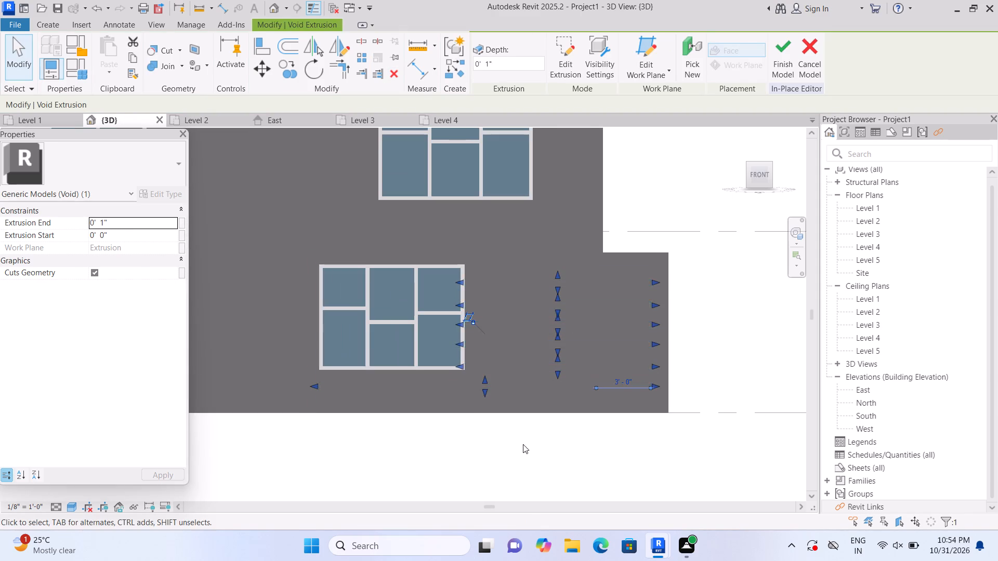
{"action": "left_click", "coordinate": [520, 454]}
Start another void extrusion with its work plane on the grooved panel face beside the ground-floor window.
{"action": "left_click", "coordinate": [56, 27]}
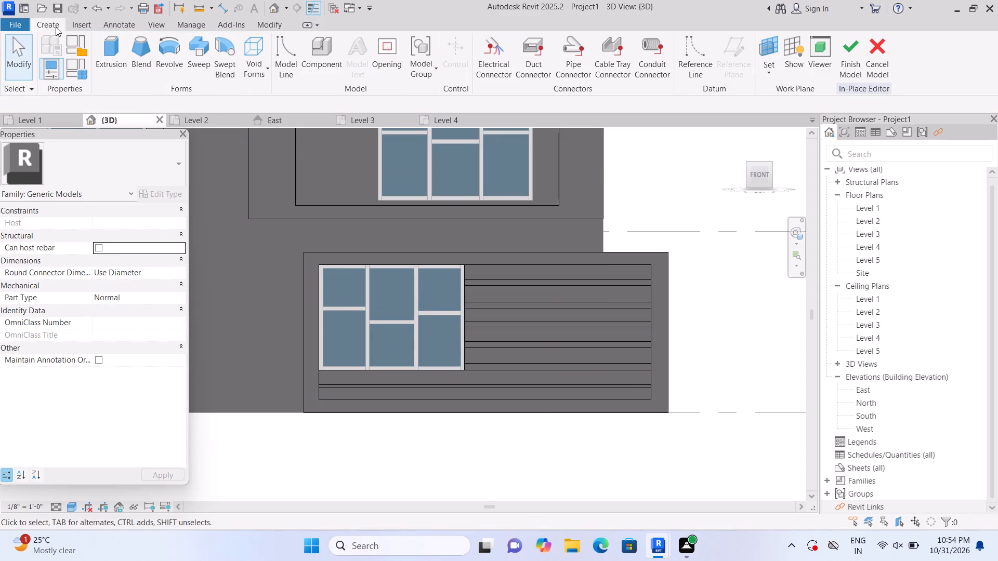
{"action": "left_click", "coordinate": [265, 64]}
{"action": "left_click", "coordinate": [271, 101]}
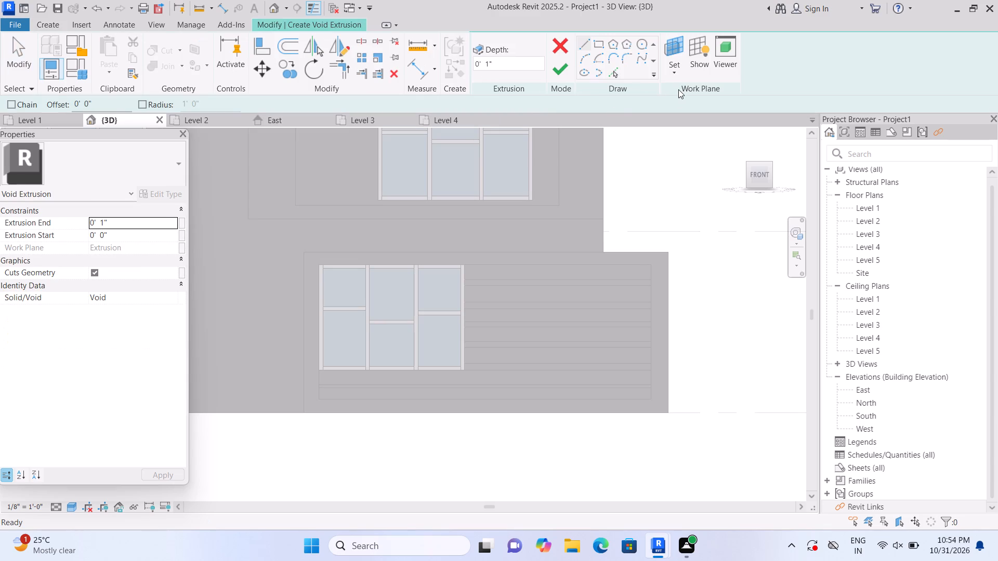
{"action": "left_click", "coordinate": [678, 79]}
{"action": "left_click", "coordinate": [682, 116]}
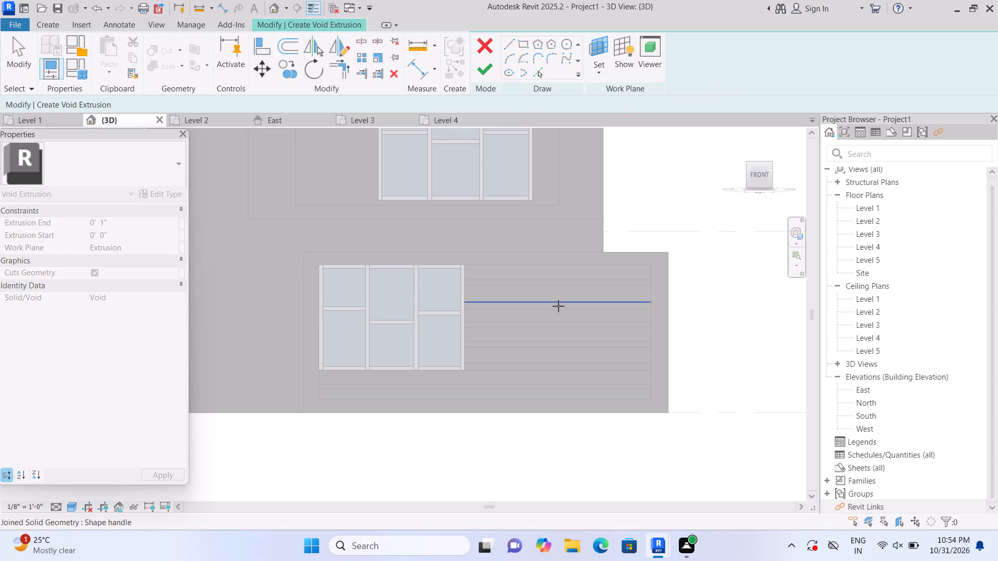
{"action": "left_click", "coordinate": [558, 306]}
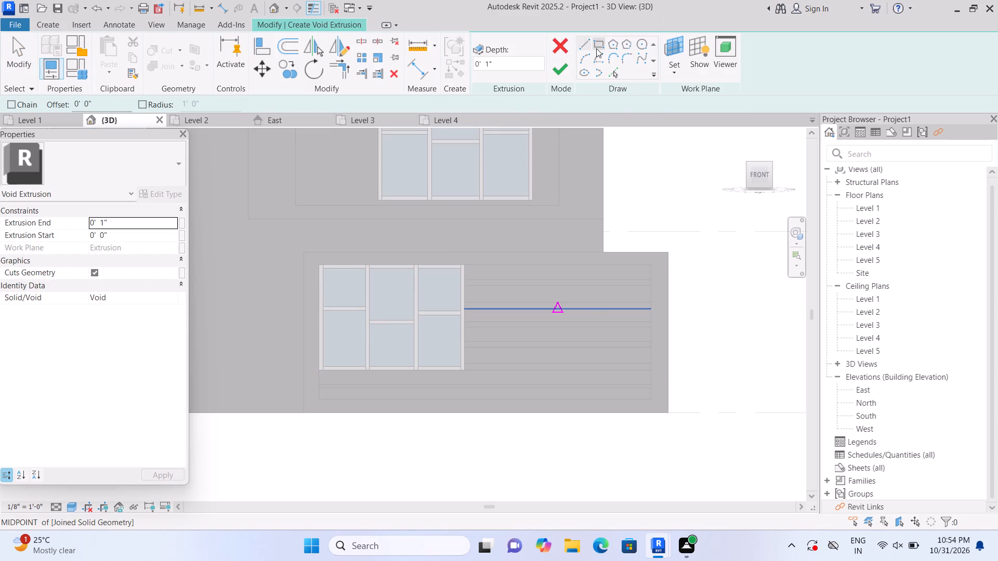
Sketch a vertical rectangle about 2 1/2" wide and 2'-4" tall from the window's lower corner on the grooved side down to the wall base.
{"action": "left_click", "coordinate": [596, 48]}
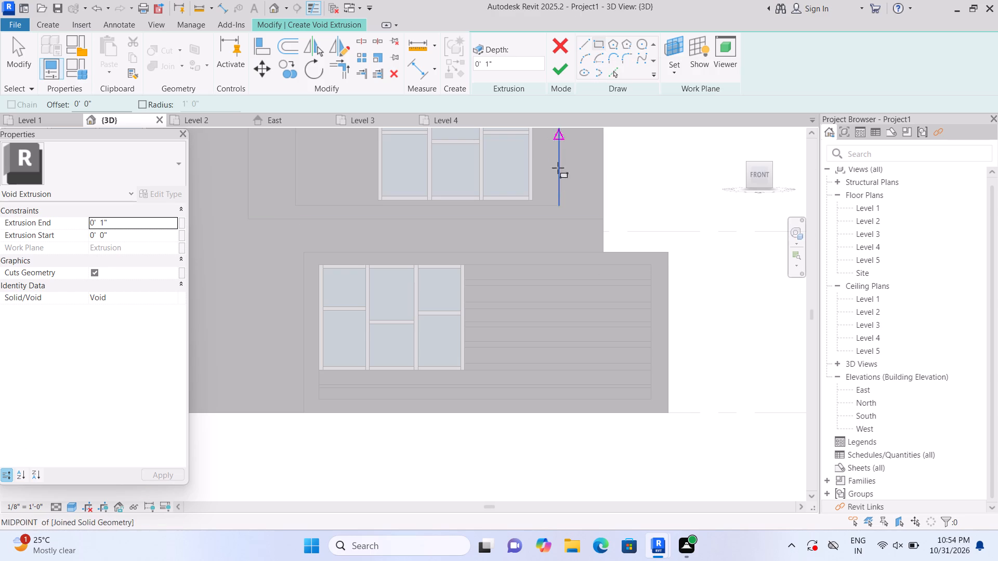
{"action": "middle_click_drag", "start_coordinate": [551, 226], "coordinate": [557, 298]}
{"action": "scroll", "coordinate": [491, 377], "scroll_direction": "up", "scroll_amount": 1}
{"action": "middle_click_drag", "start_coordinate": [482, 360], "coordinate": [476, 278]}
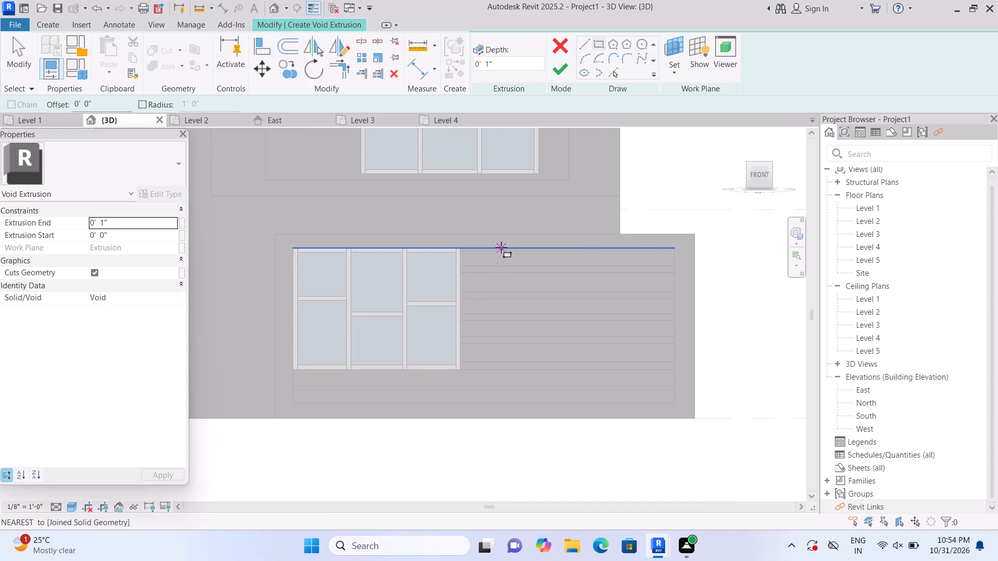
{"action": "left_click", "coordinate": [454, 371]}
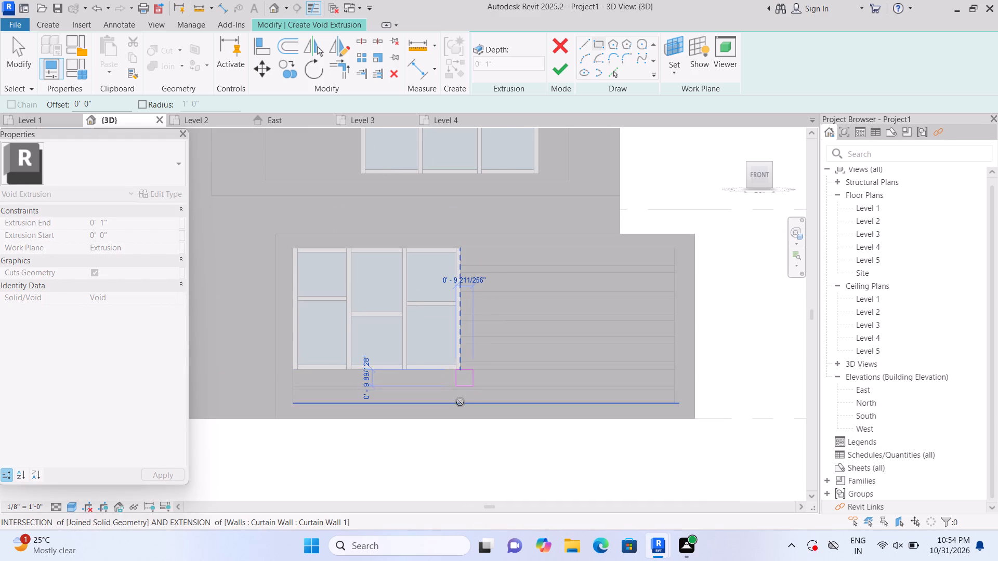
{"action": "scroll", "coordinate": [460, 402], "scroll_direction": "up", "scroll_amount": 2}
{"action": "left_click", "coordinate": [459, 430]}
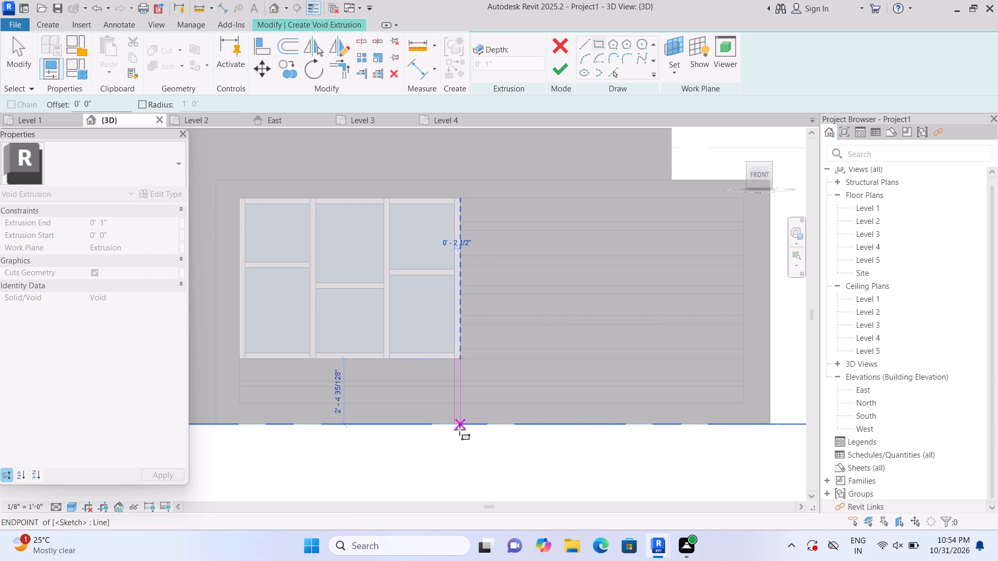
{"action": "key", "text": "Escape"}
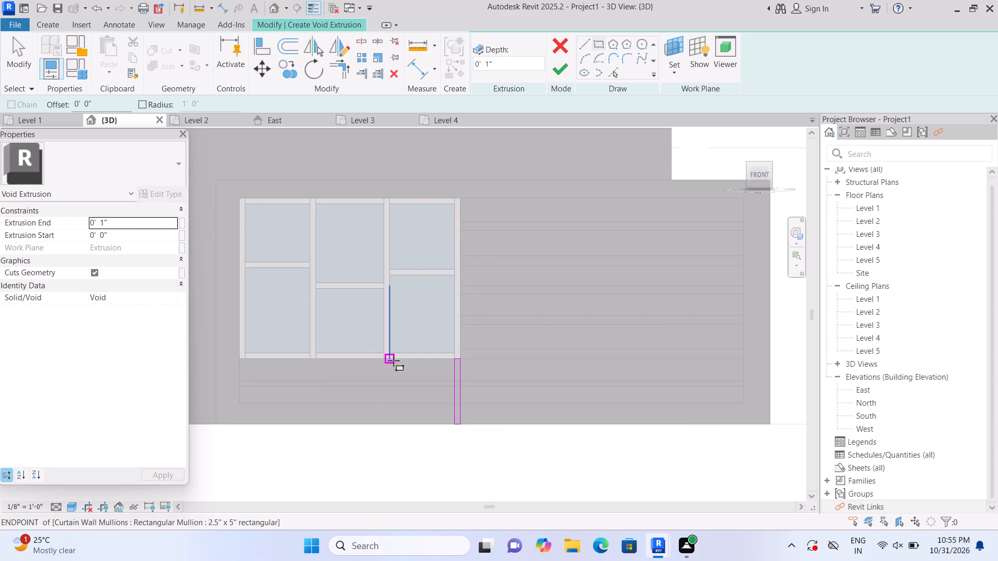
Sketch four more spaced vertical rectangles, about 2" to 3" wide and 2'-4" tall, from the window's bottom edge to the wall base.
{"action": "left_click", "coordinate": [408, 364]}
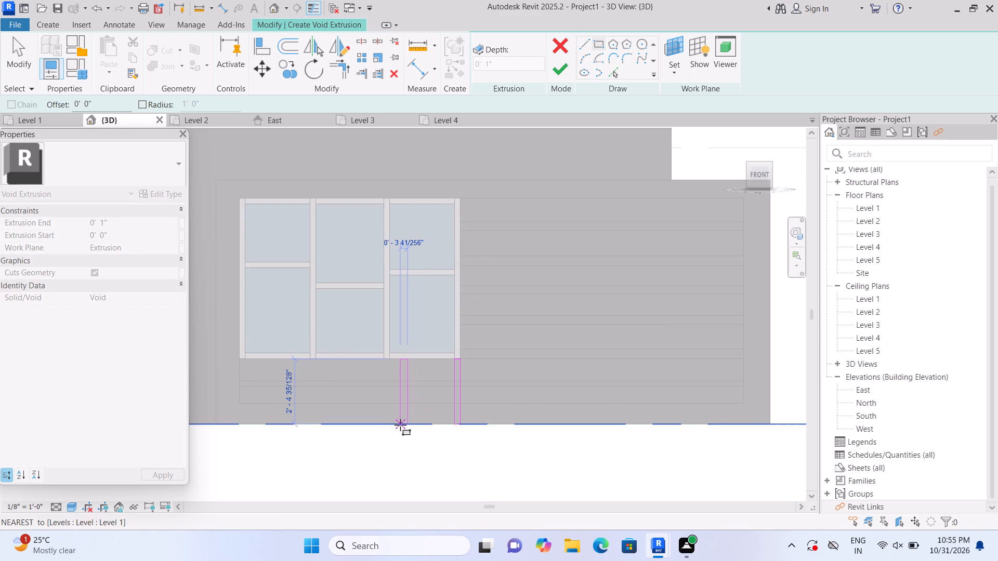
{"action": "left_click", "coordinate": [401, 424]}
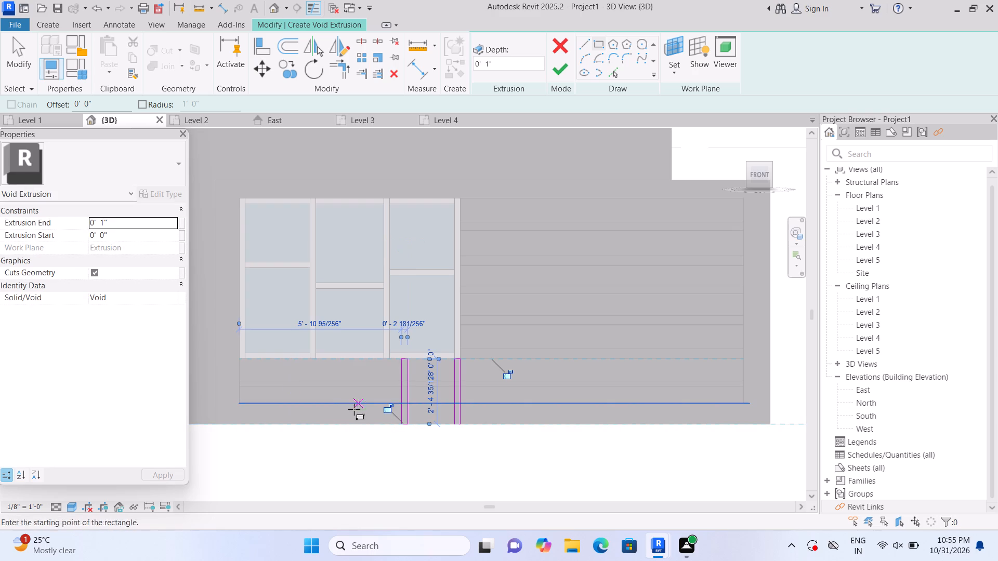
{"action": "key", "text": "Escape"}
{"action": "left_click", "coordinate": [357, 361]}
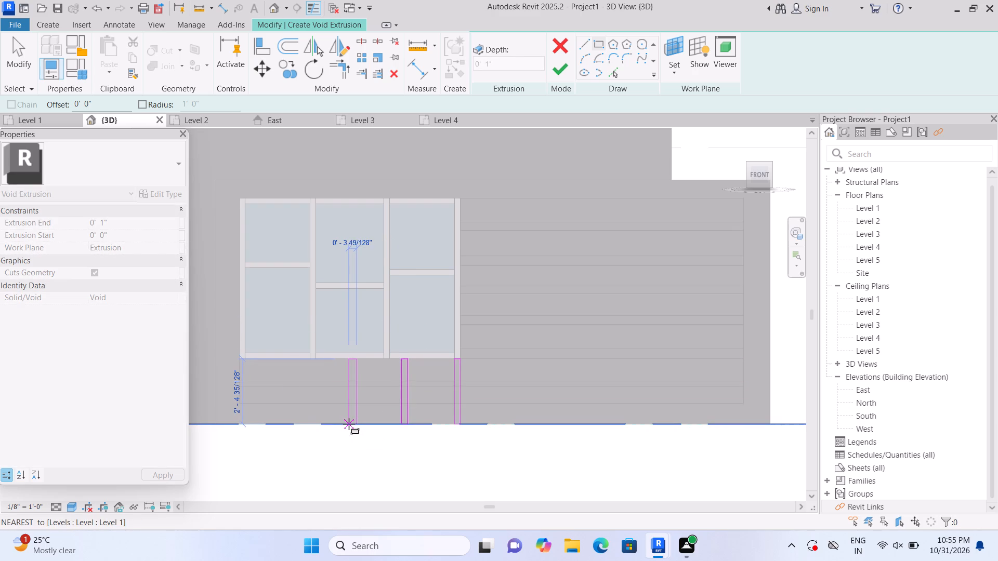
{"action": "left_click", "coordinate": [350, 424]}
{"action": "key", "text": "Escape"}
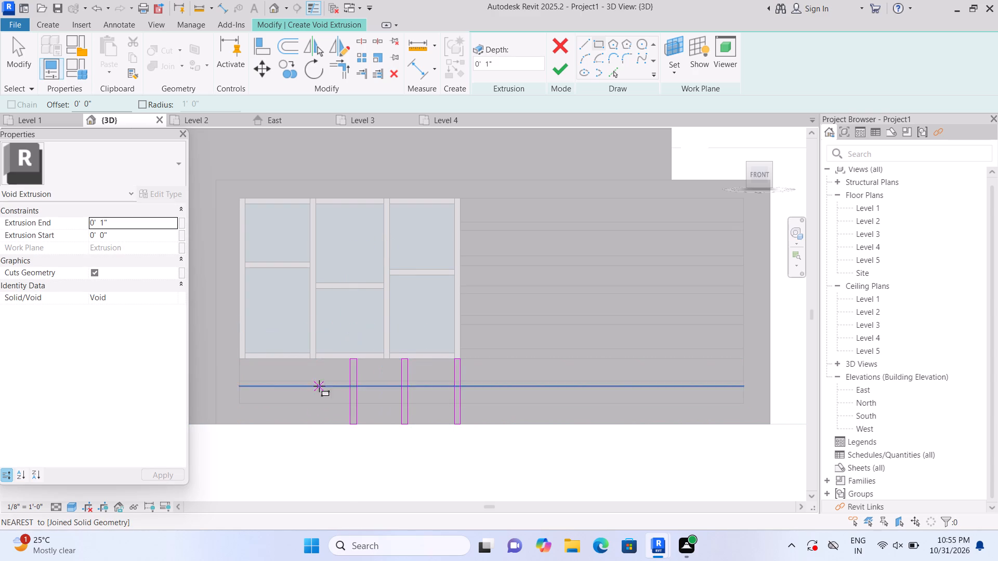
{"action": "left_click", "coordinate": [313, 360]}
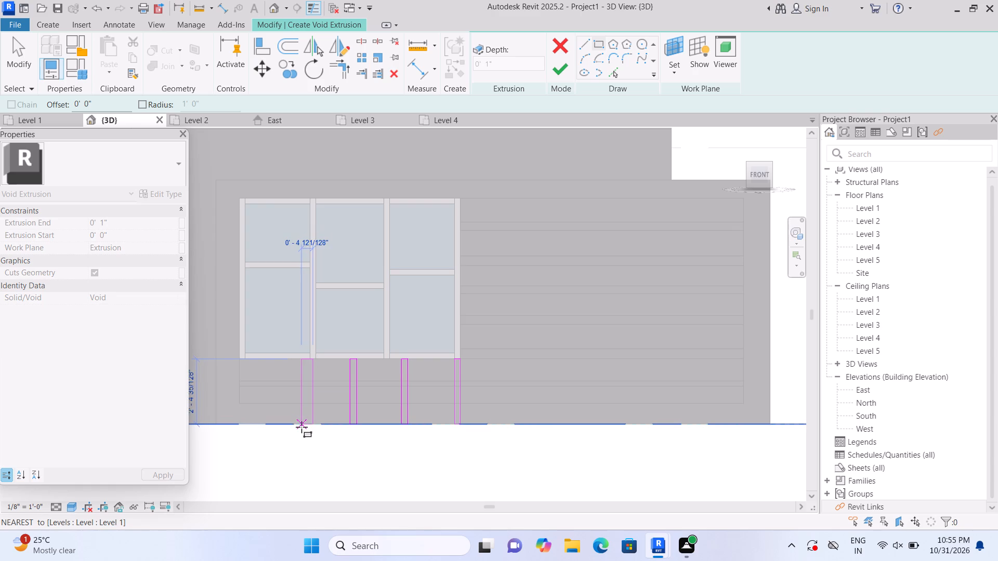
{"action": "left_click", "coordinate": [308, 426]}
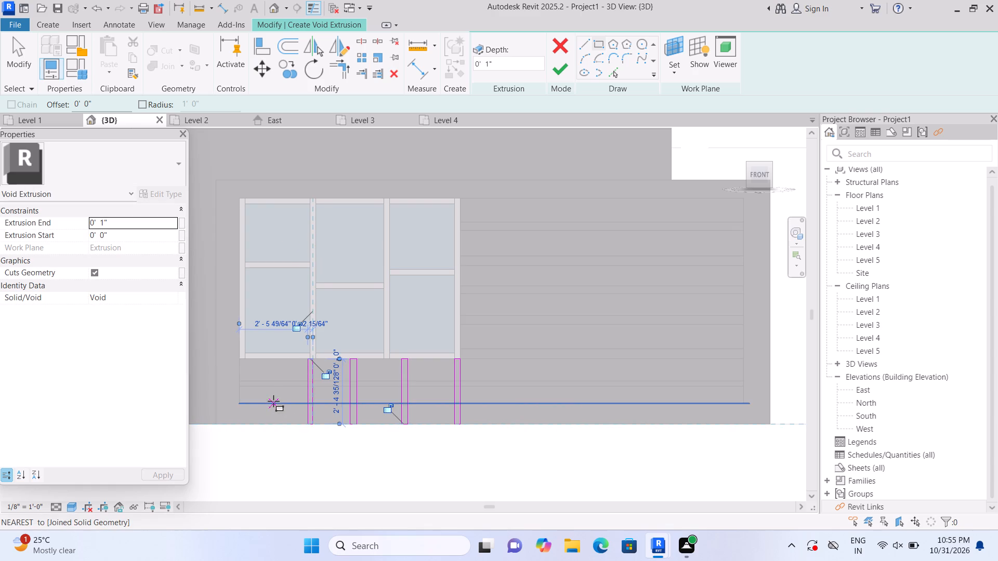
{"action": "key", "text": "Escape"}
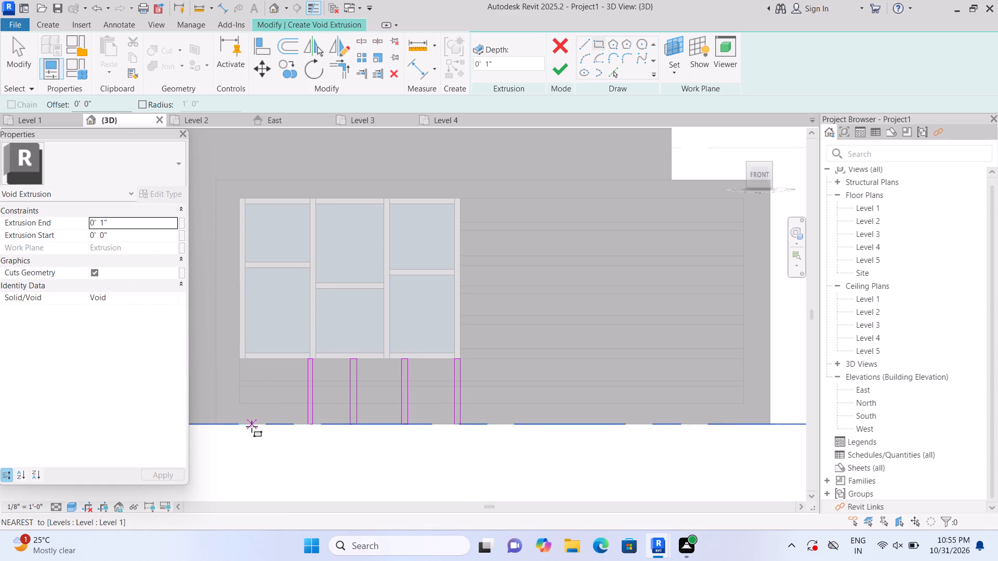
{"action": "scroll", "coordinate": [252, 426], "scroll_direction": "up", "scroll_amount": 1}
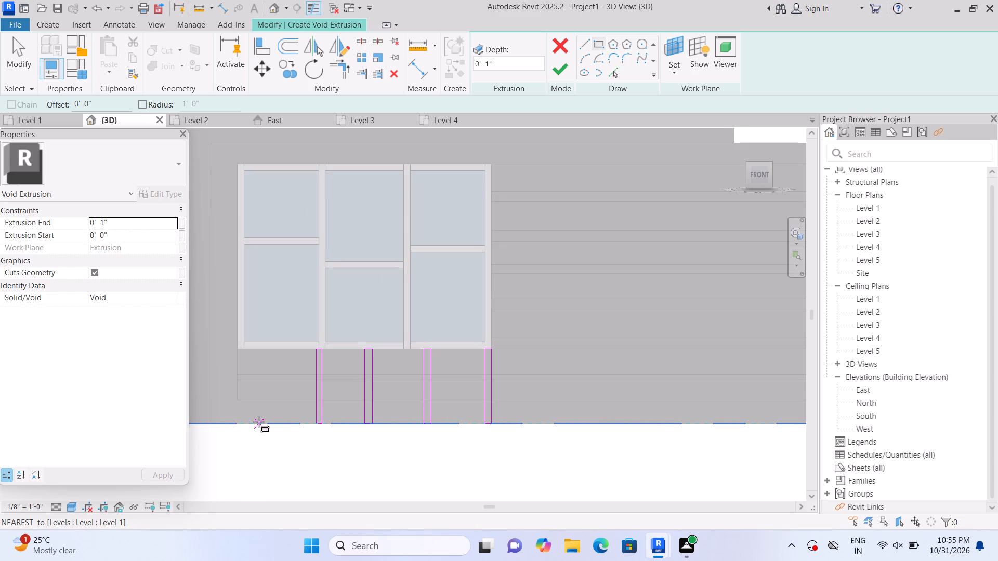
{"action": "scroll", "coordinate": [259, 422], "scroll_direction": "down", "scroll_amount": 1}
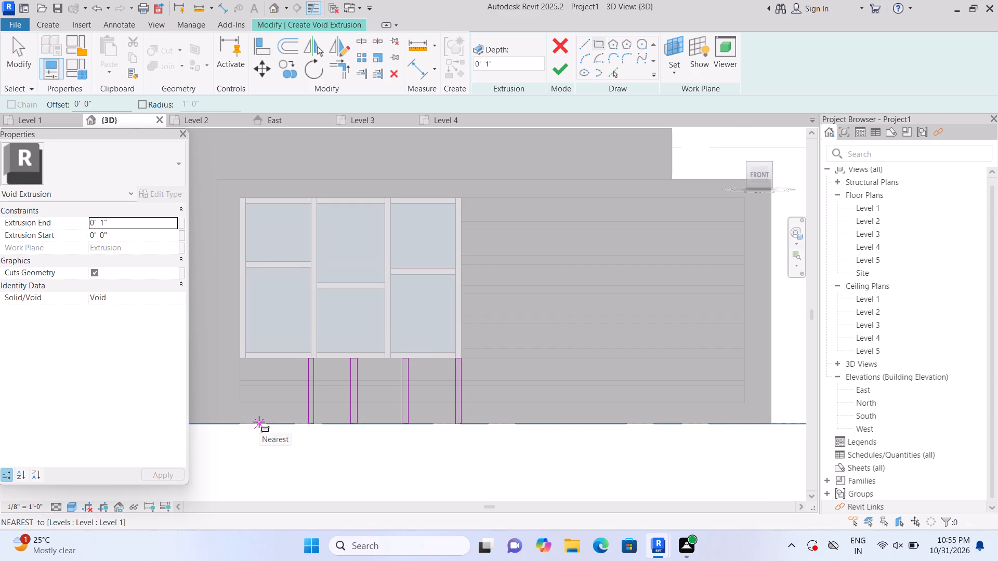
{"action": "scroll", "coordinate": [254, 395], "scroll_direction": "up", "scroll_amount": 1}
{"action": "middle_click_drag", "start_coordinate": [272, 408], "coordinate": [297, 421]}
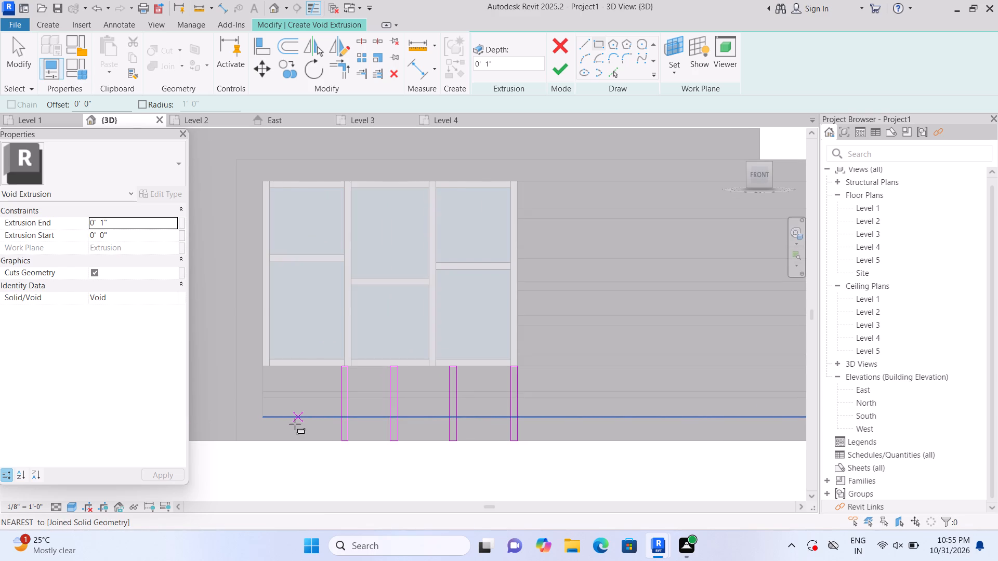
{"action": "left_click", "coordinate": [299, 368]}
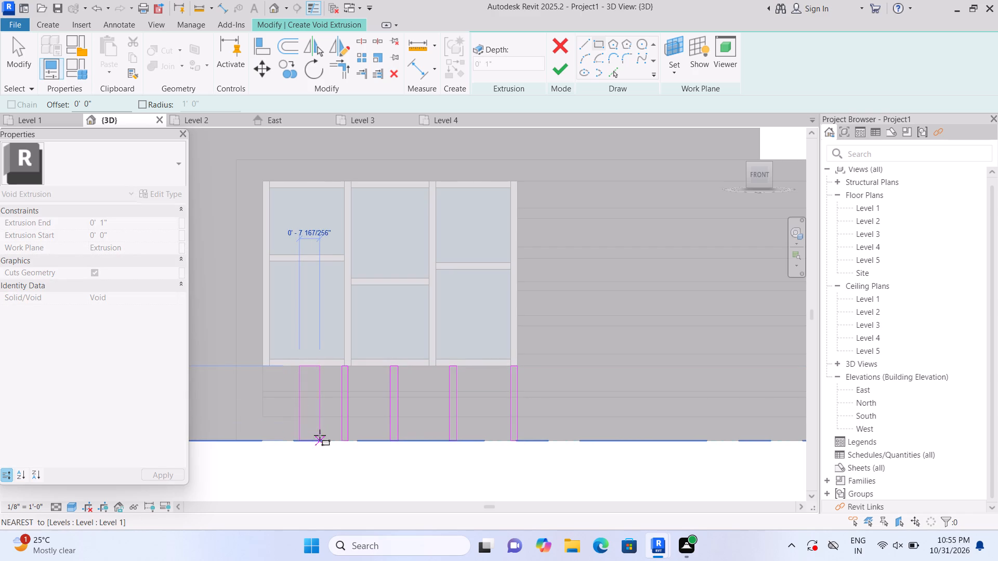
{"action": "left_click", "coordinate": [308, 438]}
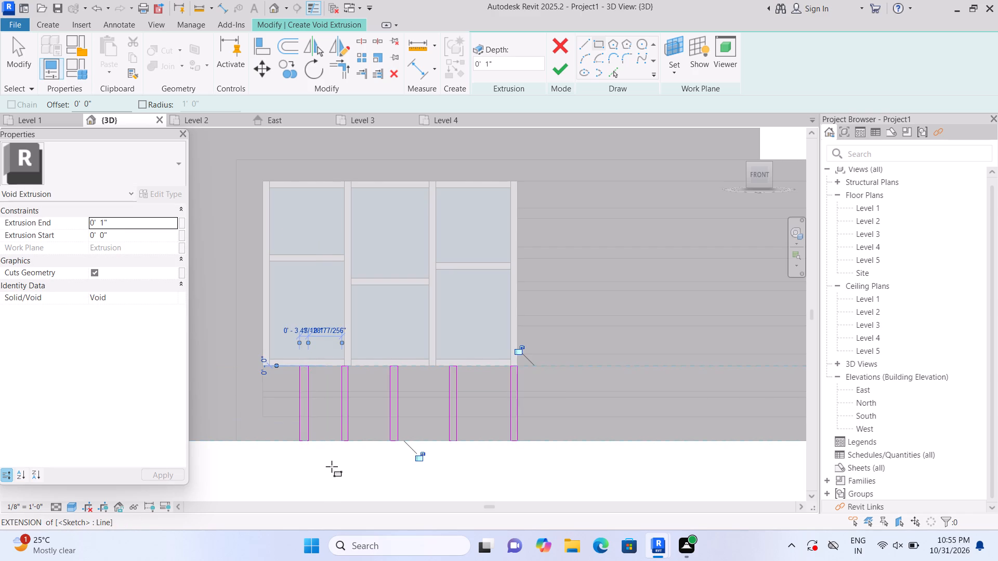
Sketch six spaced vertical rectangles, about 2" to 3" wide and 8'-2" tall, across the panel beside the window, down to the wall base.
{"action": "middle_click_drag", "start_coordinate": [332, 466], "coordinate": [276, 476]}
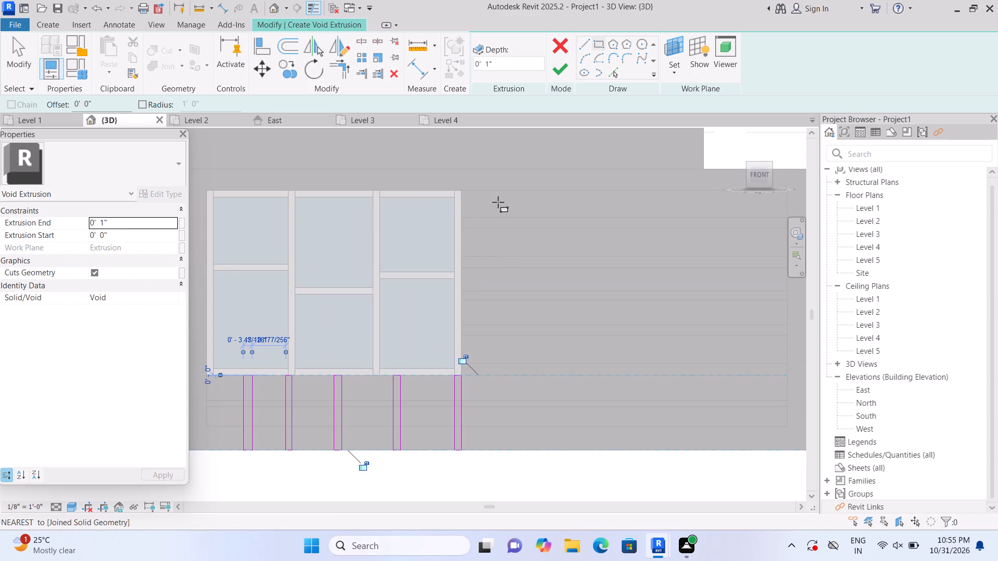
{"action": "left_click", "coordinate": [505, 194]}
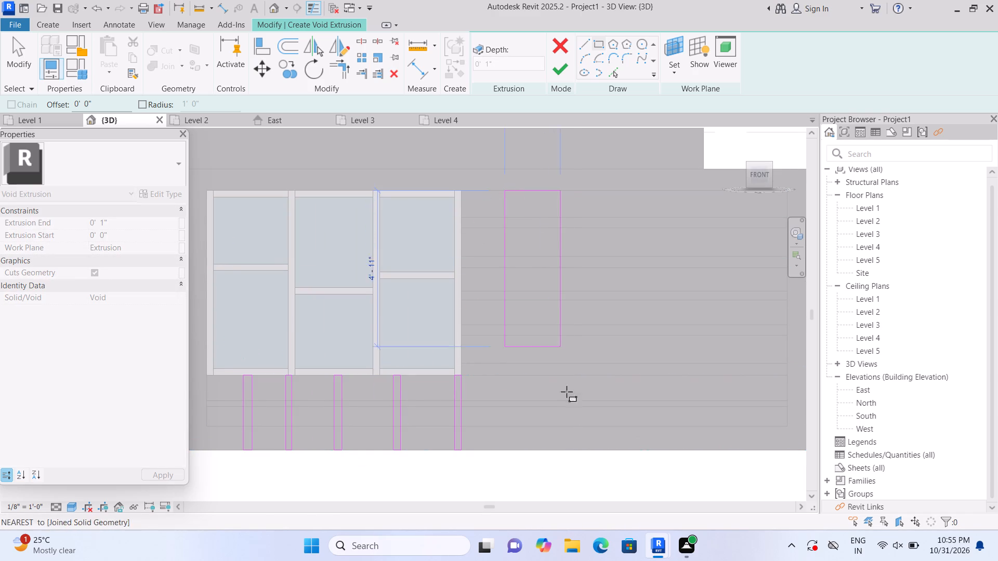
{"action": "left_click", "coordinate": [510, 450]}
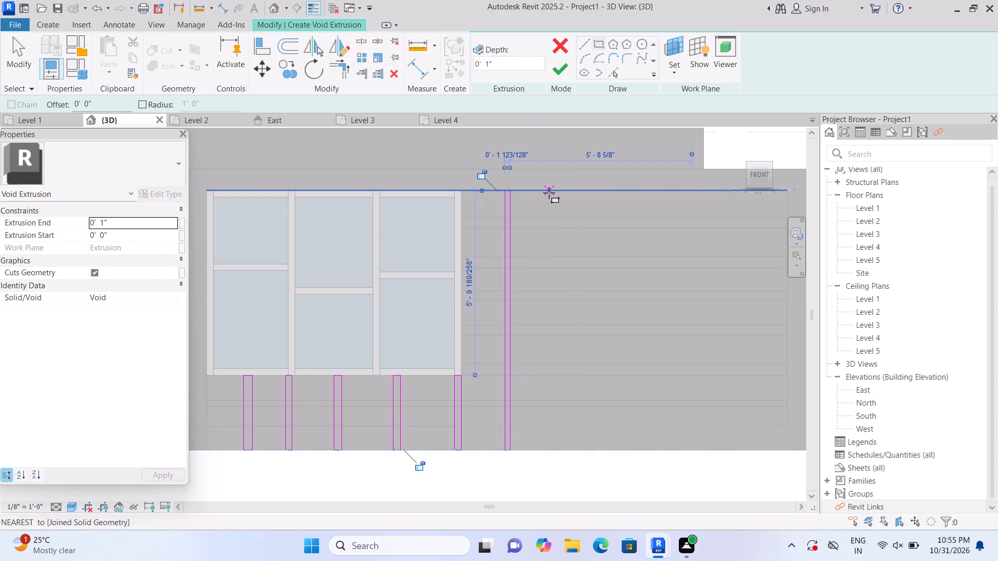
{"action": "left_click", "coordinate": [550, 194]}
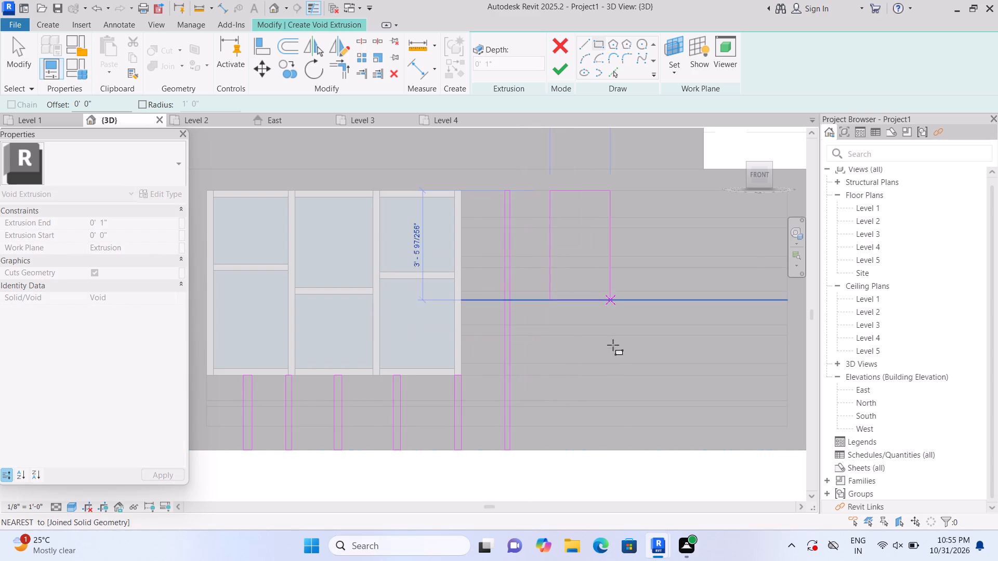
{"action": "left_click", "coordinate": [557, 453]}
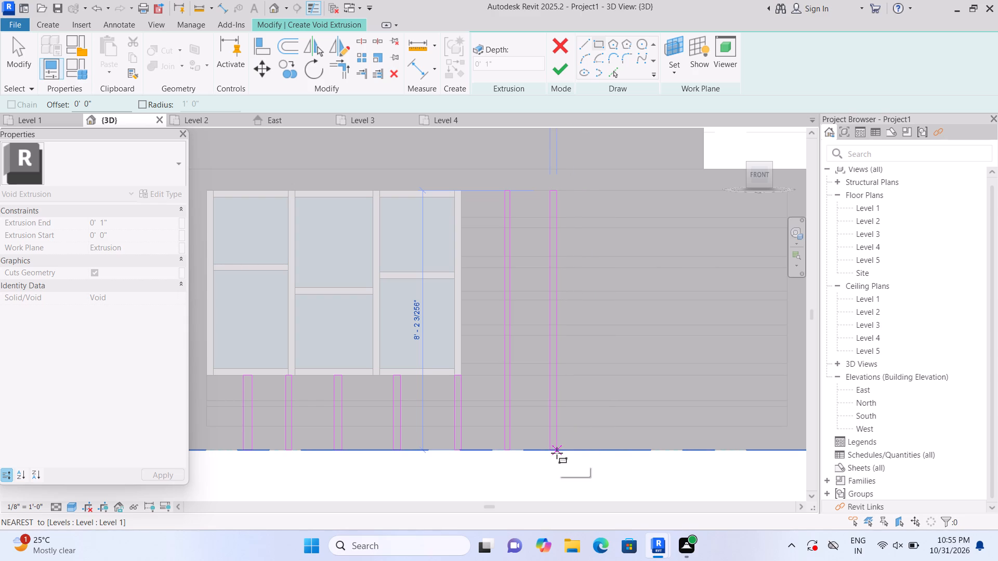
{"action": "left_click", "coordinate": [591, 193]}
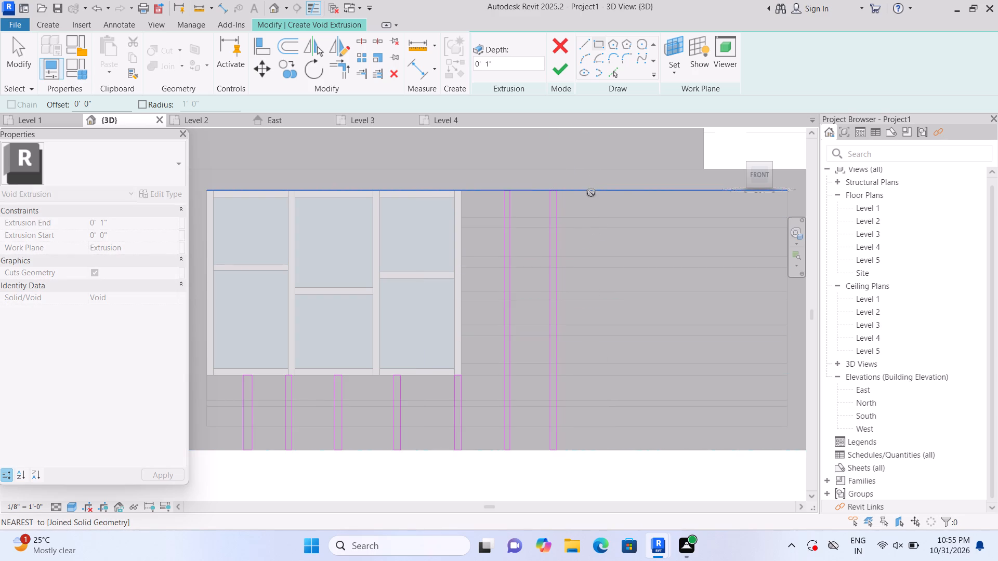
{"action": "left_click", "coordinate": [597, 455]}
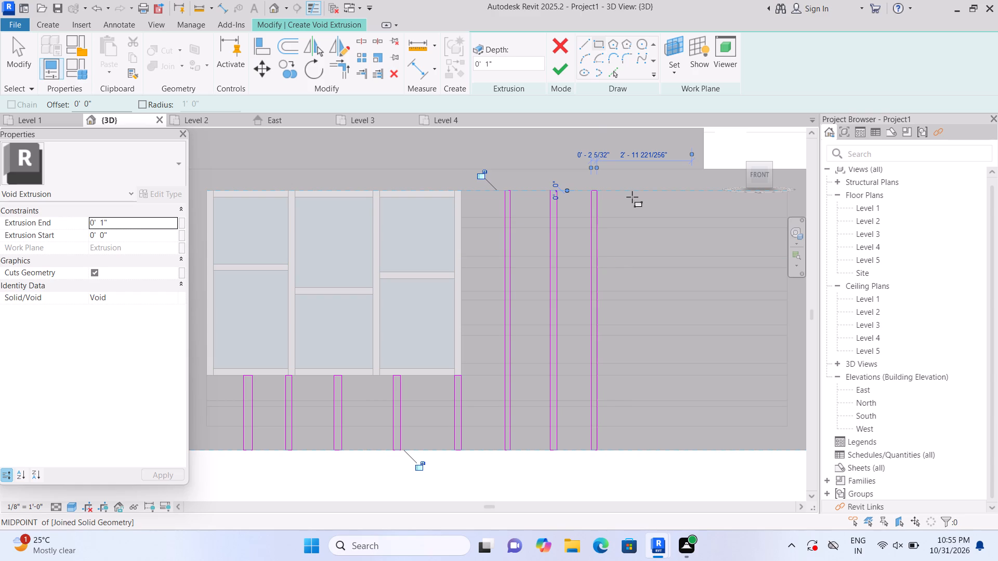
{"action": "left_click", "coordinate": [633, 193]}
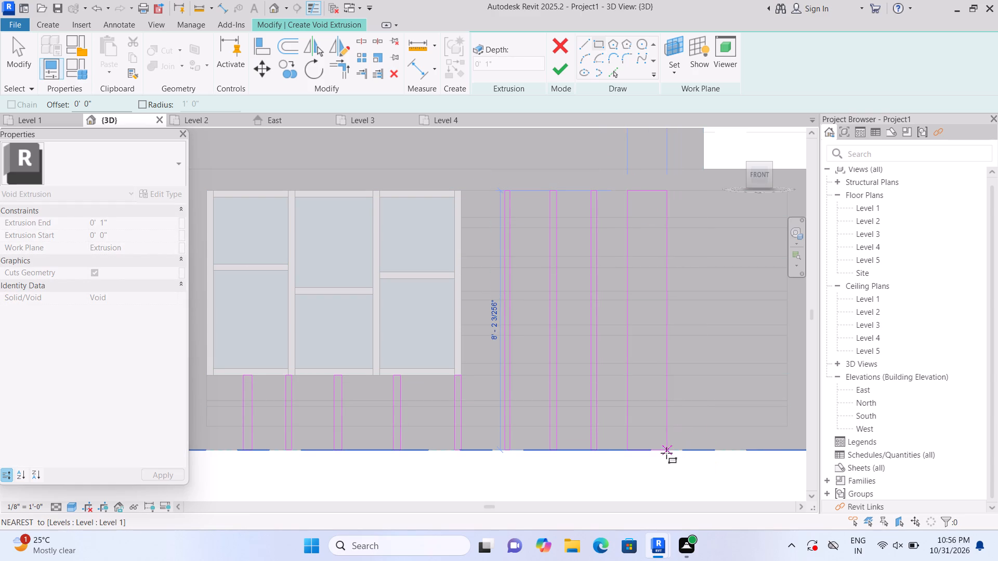
{"action": "left_click", "coordinate": [635, 455]}
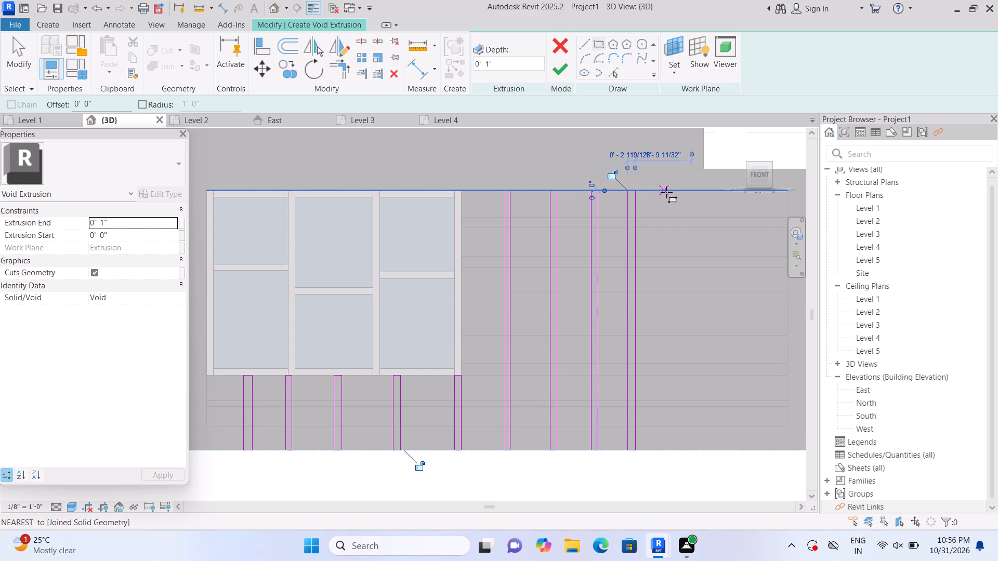
{"action": "left_click", "coordinate": [672, 192]}
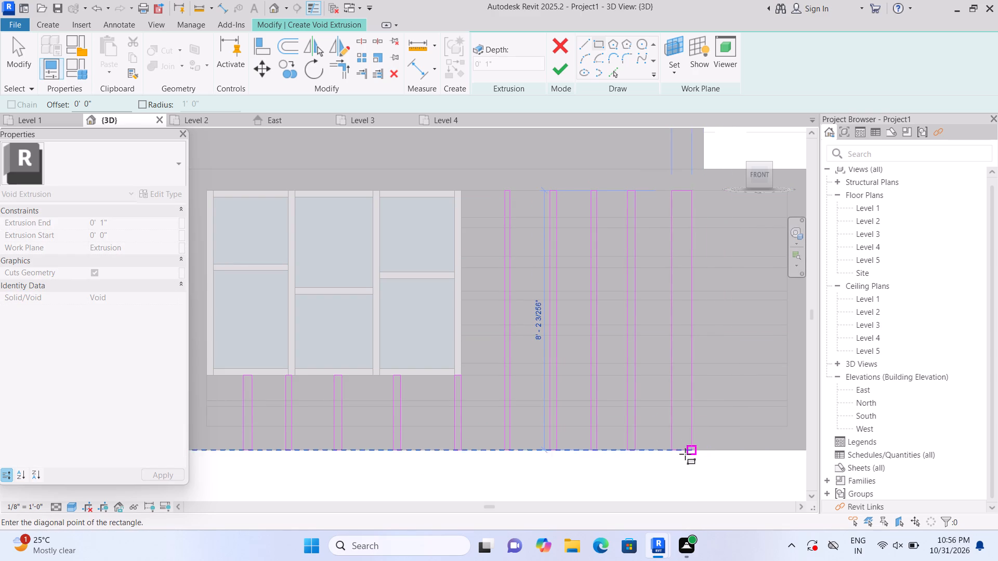
{"action": "left_click", "coordinate": [684, 452]}
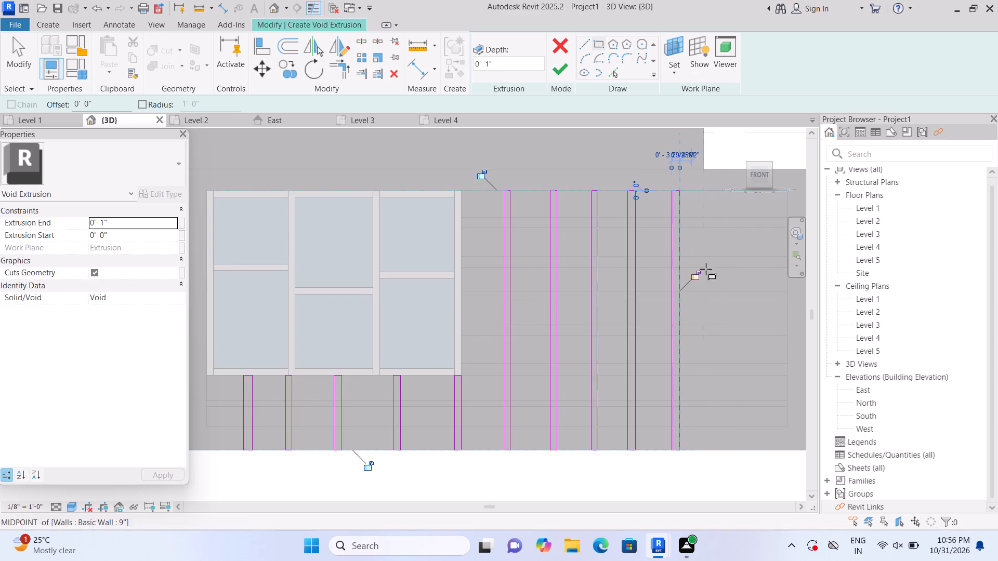
{"action": "left_click", "coordinate": [719, 192]}
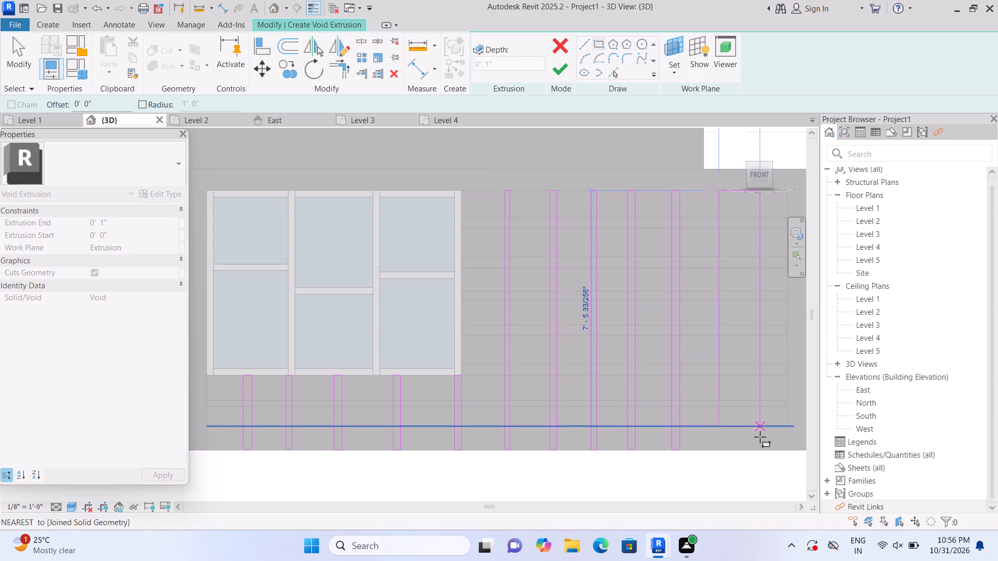
{"action": "left_click", "coordinate": [726, 449]}
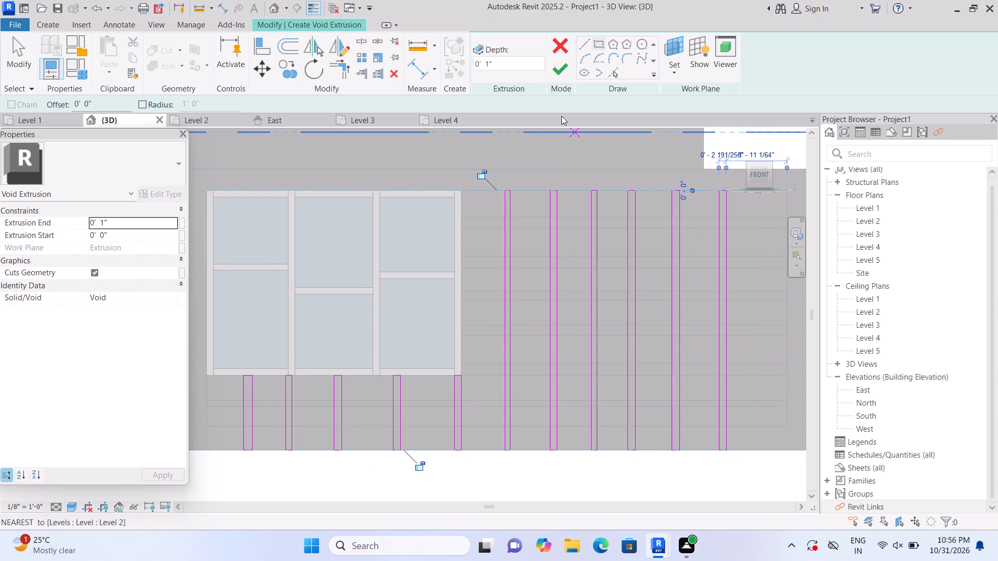
Finish the 1" void extrusion to cut the vertical grooves into the recessed panel.
{"action": "left_click", "coordinate": [557, 75]}
{"action": "scroll", "coordinate": [572, 204], "scroll_direction": "down", "scroll_amount": 2}
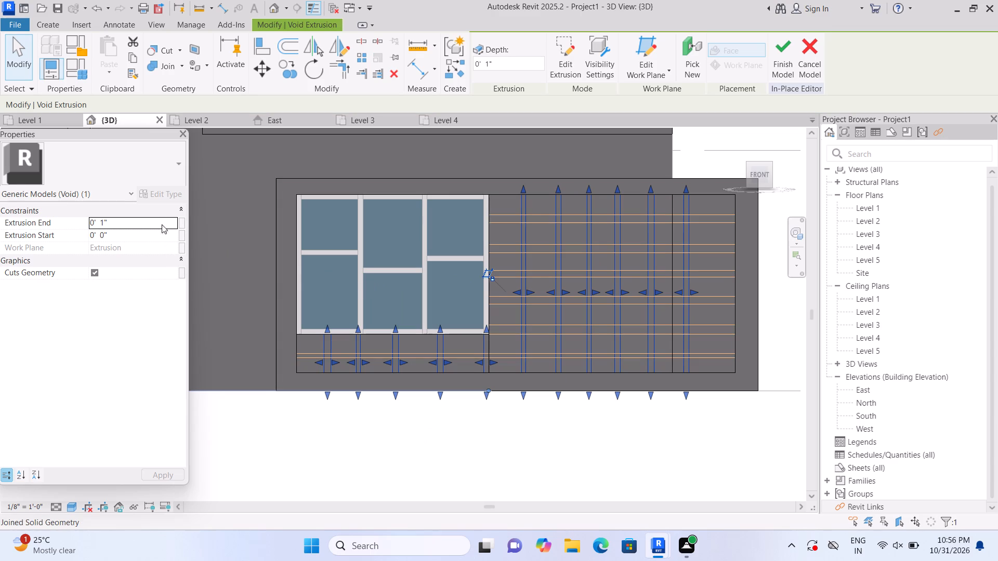
{"action": "left_click", "coordinate": [322, 419]}
Examine the grooved ground-floor panel and the overall front facade in the home 3D view.
{"action": "scroll", "coordinate": [324, 418], "scroll_direction": "down", "scroll_amount": 1}
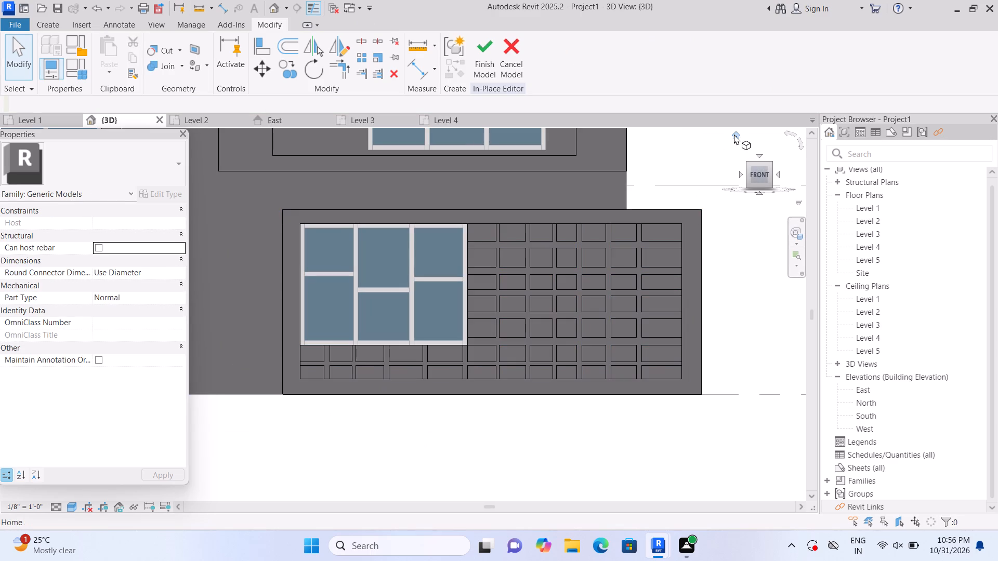
{"action": "left_click", "coordinate": [734, 134]}
{"action": "scroll", "coordinate": [404, 428], "scroll_direction": "up", "scroll_amount": 3}
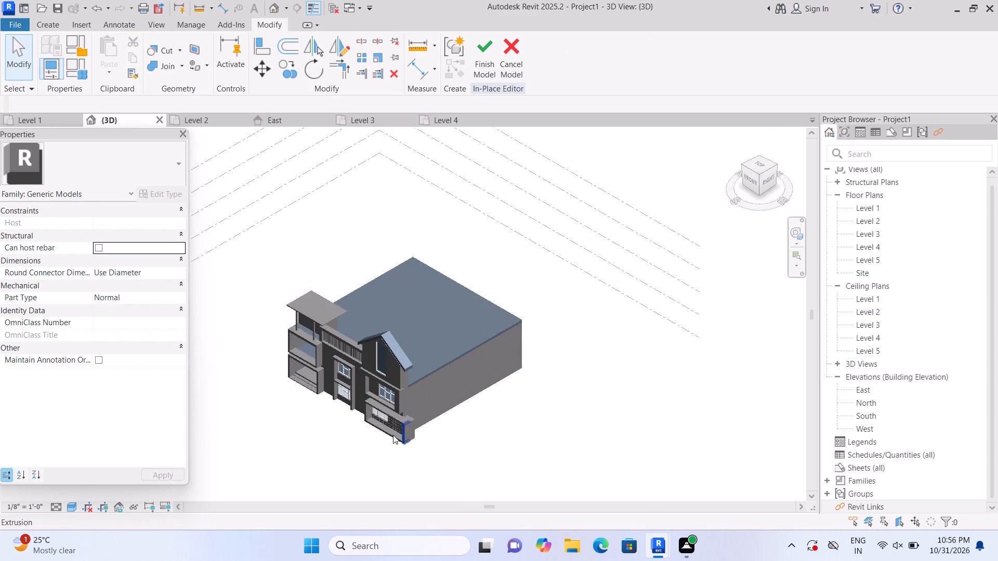
{"action": "scroll", "coordinate": [393, 435], "scroll_direction": "up", "scroll_amount": 9}
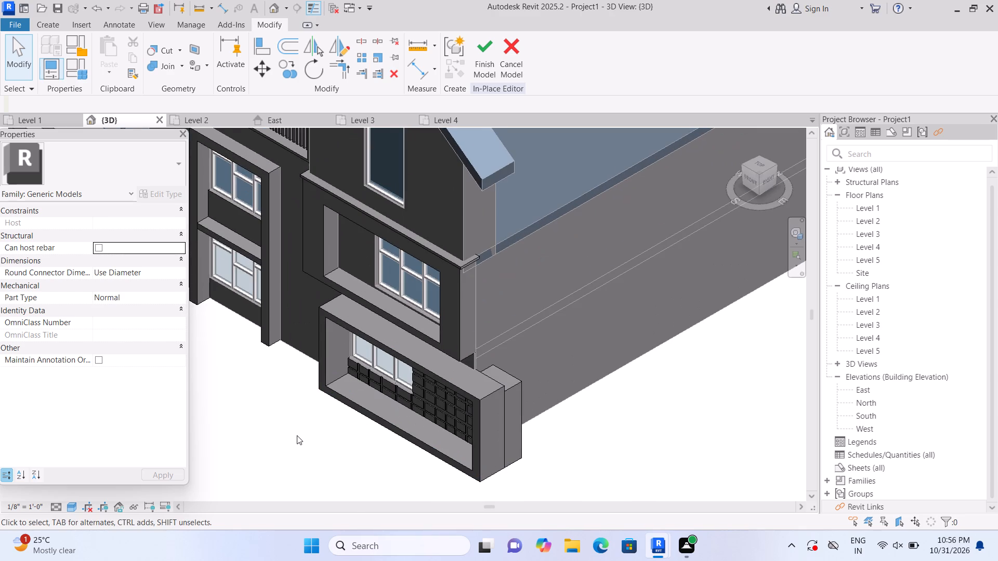
{"action": "scroll", "coordinate": [297, 435], "scroll_direction": "down", "scroll_amount": 6}
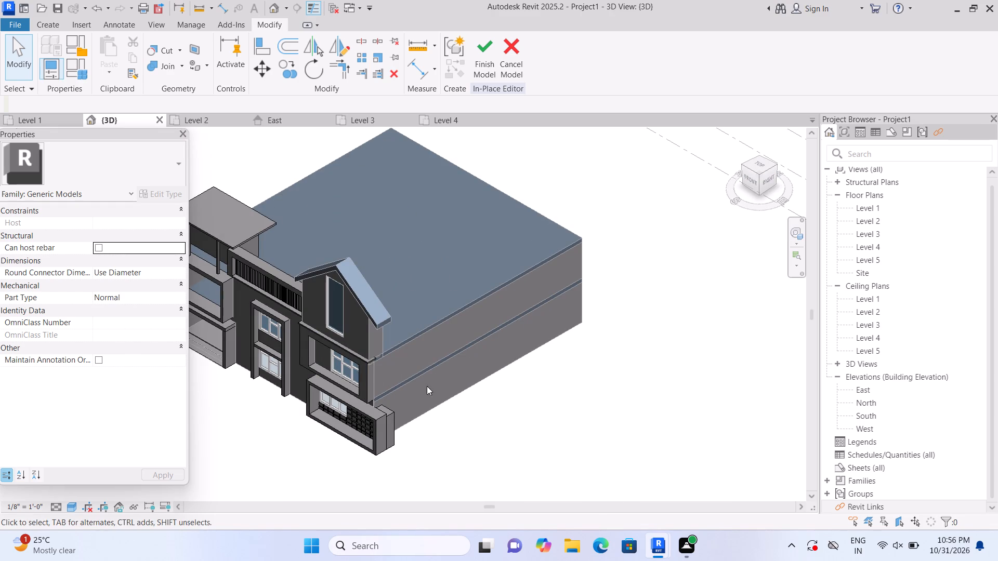
{"action": "middle_click_drag", "start_coordinate": [262, 417], "coordinate": [303, 395]}
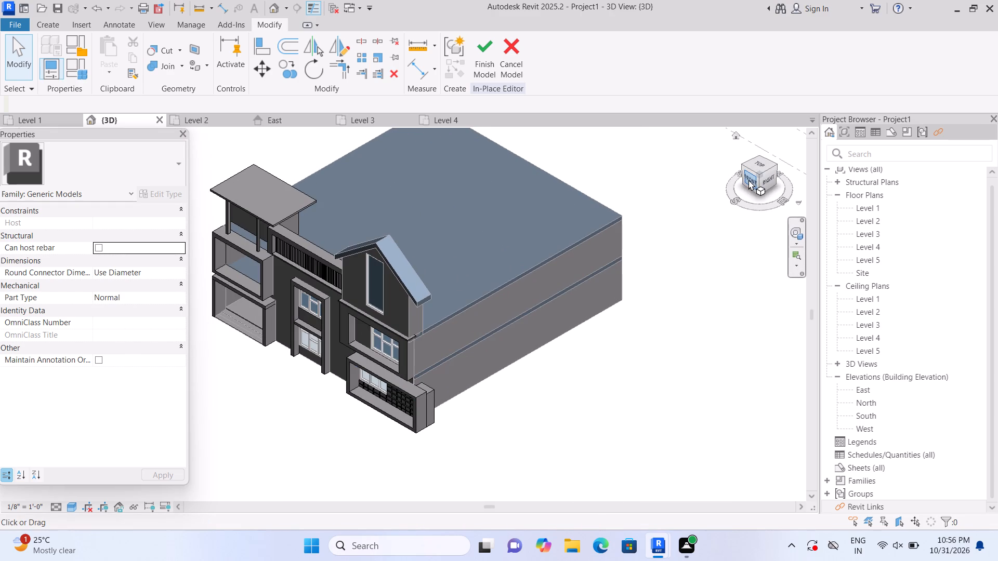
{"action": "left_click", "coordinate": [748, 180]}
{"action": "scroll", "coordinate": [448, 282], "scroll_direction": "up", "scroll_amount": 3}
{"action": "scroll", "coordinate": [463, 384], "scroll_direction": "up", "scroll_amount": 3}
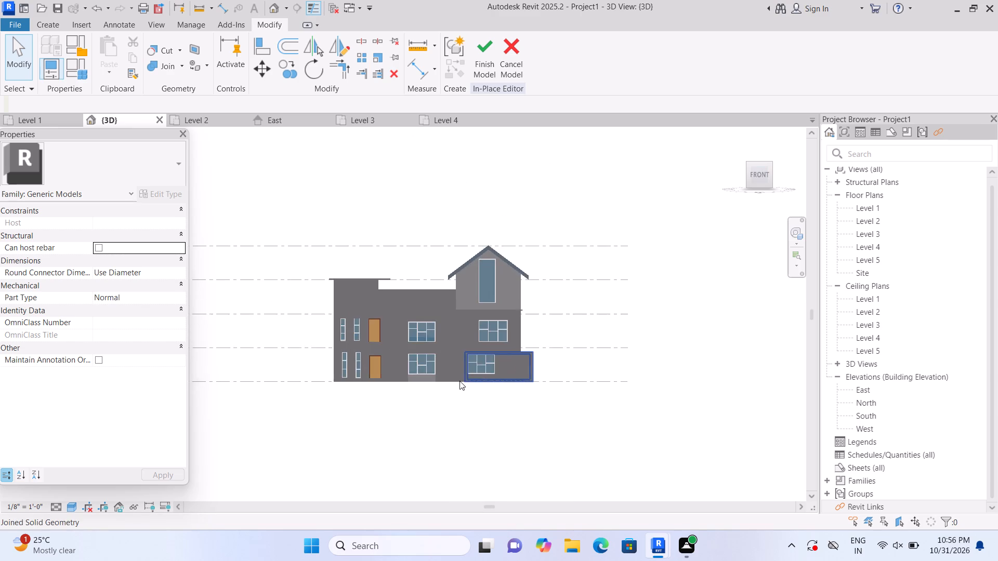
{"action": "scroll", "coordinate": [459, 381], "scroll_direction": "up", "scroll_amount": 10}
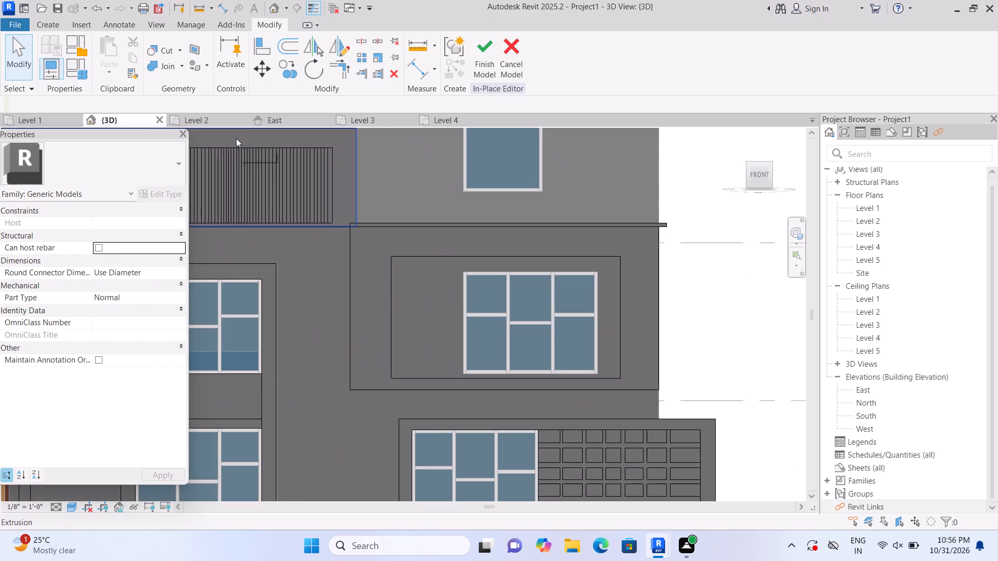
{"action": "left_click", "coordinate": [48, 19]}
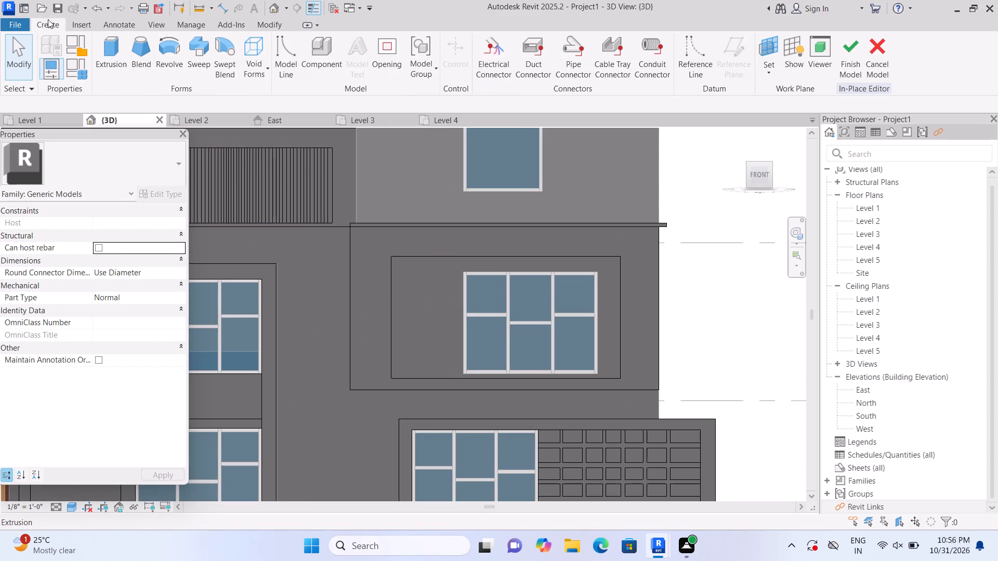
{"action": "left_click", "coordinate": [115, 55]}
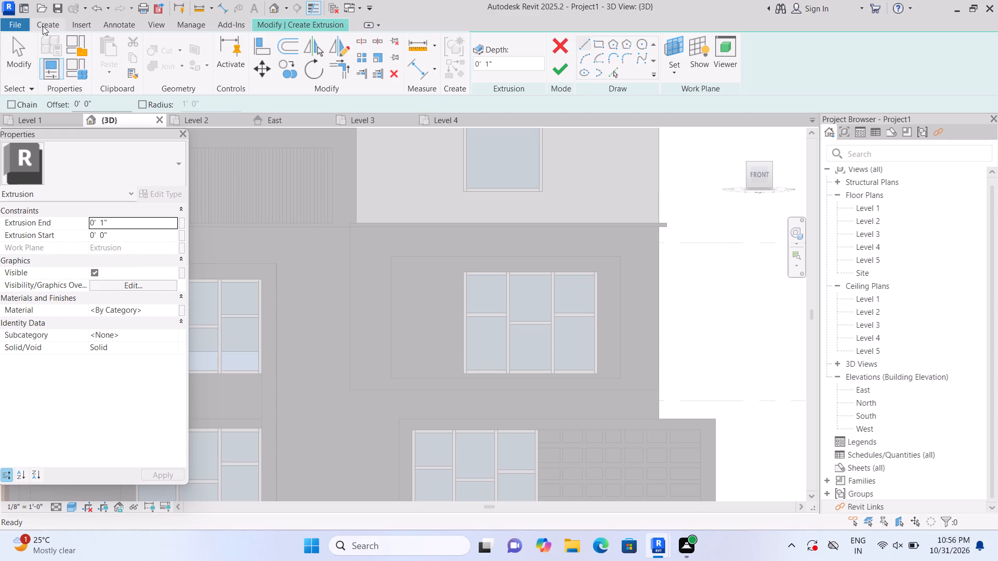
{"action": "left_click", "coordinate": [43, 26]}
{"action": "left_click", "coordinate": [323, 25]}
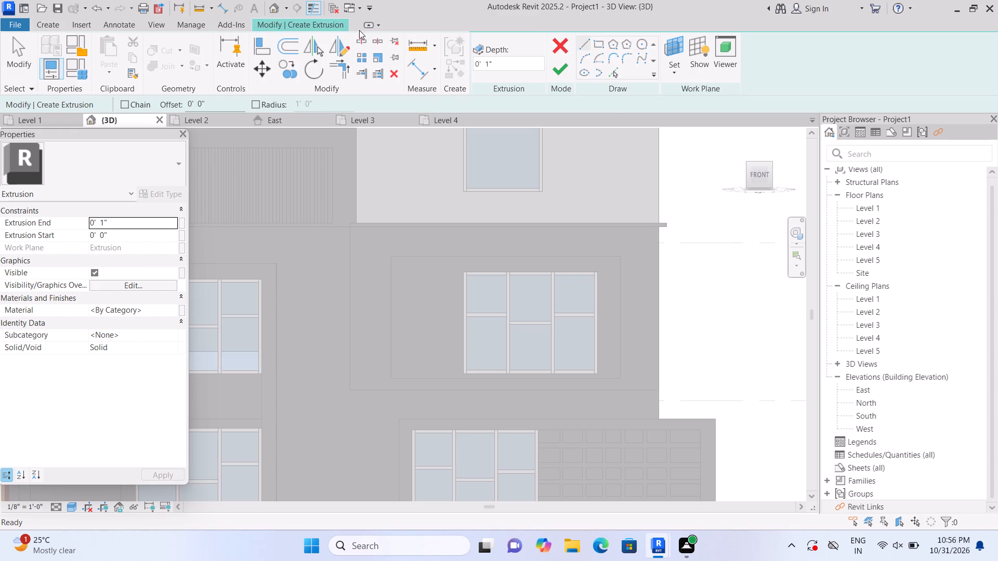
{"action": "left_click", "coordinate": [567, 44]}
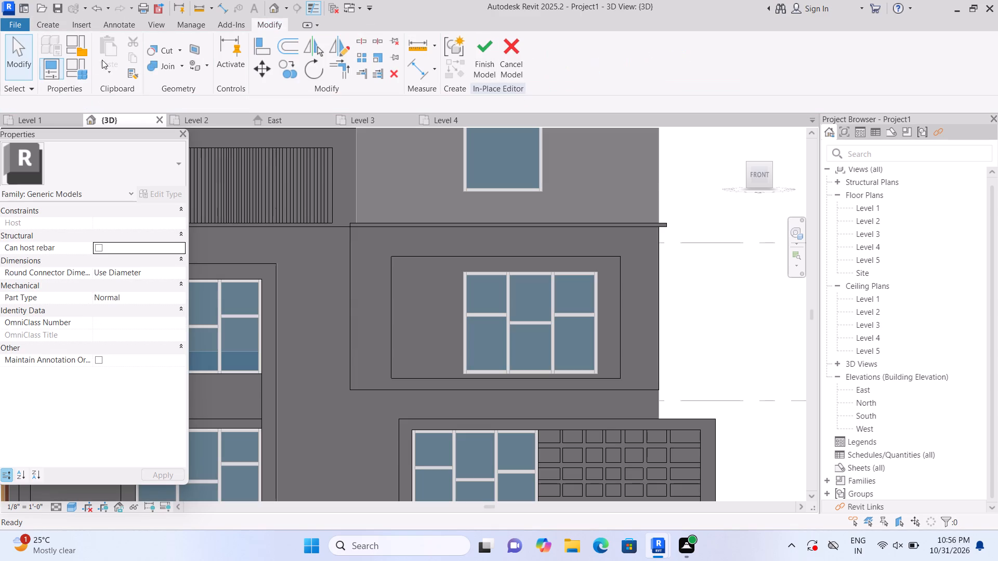
Start a void extrusion, choosing the front face around the upper-floor window recess as the work plane.
{"action": "left_click", "coordinate": [56, 20]}
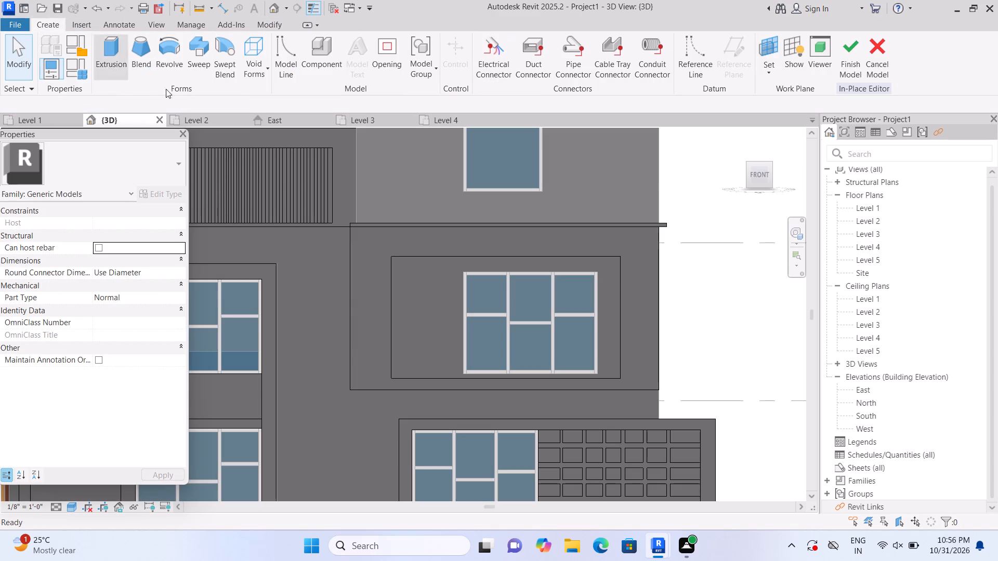
{"action": "left_click", "coordinate": [268, 65]}
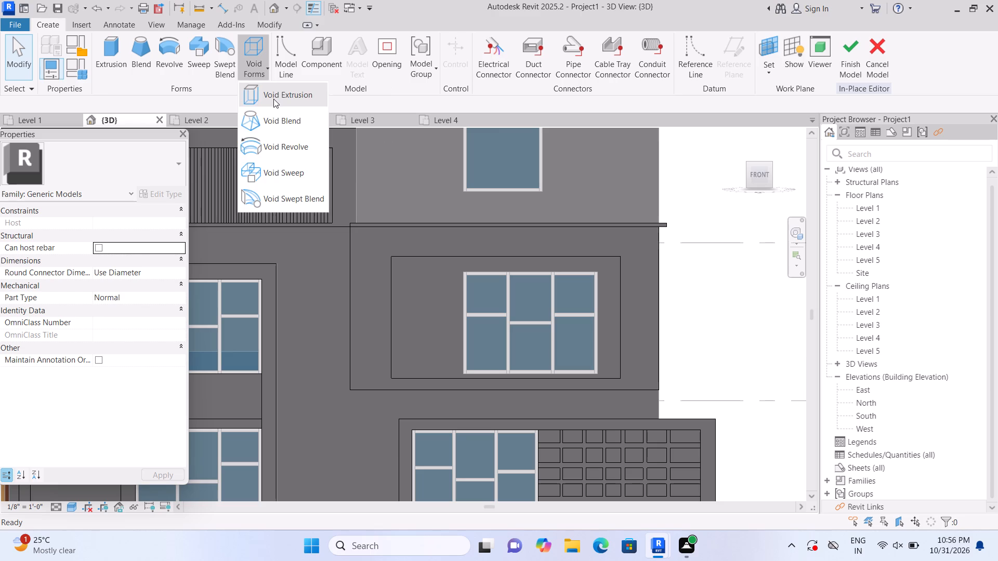
{"action": "left_click", "coordinate": [273, 99]}
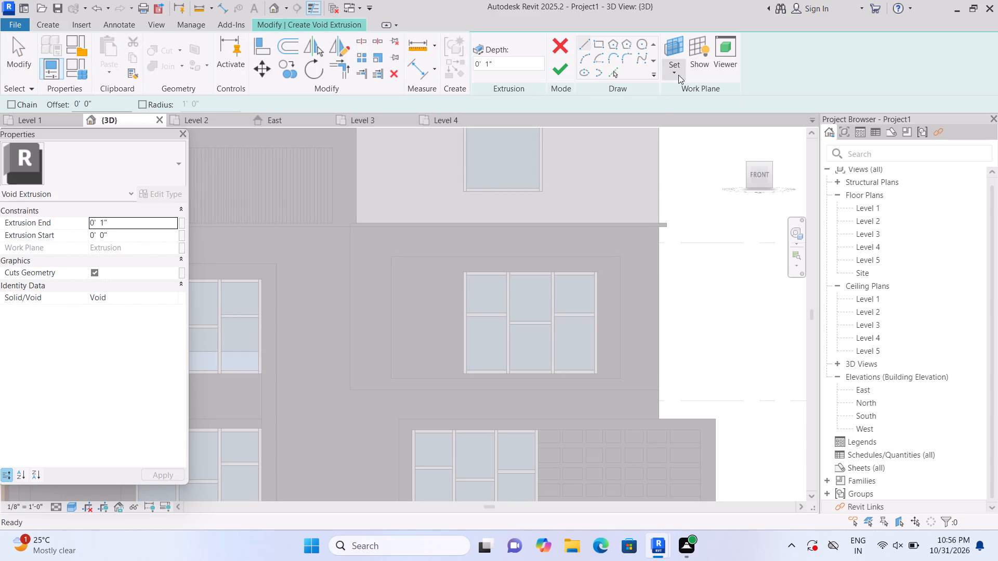
{"action": "left_click", "coordinate": [678, 75]}
{"action": "left_click", "coordinate": [686, 118]}
{"action": "scroll", "coordinate": [581, 329], "scroll_direction": "up", "scroll_amount": 1}
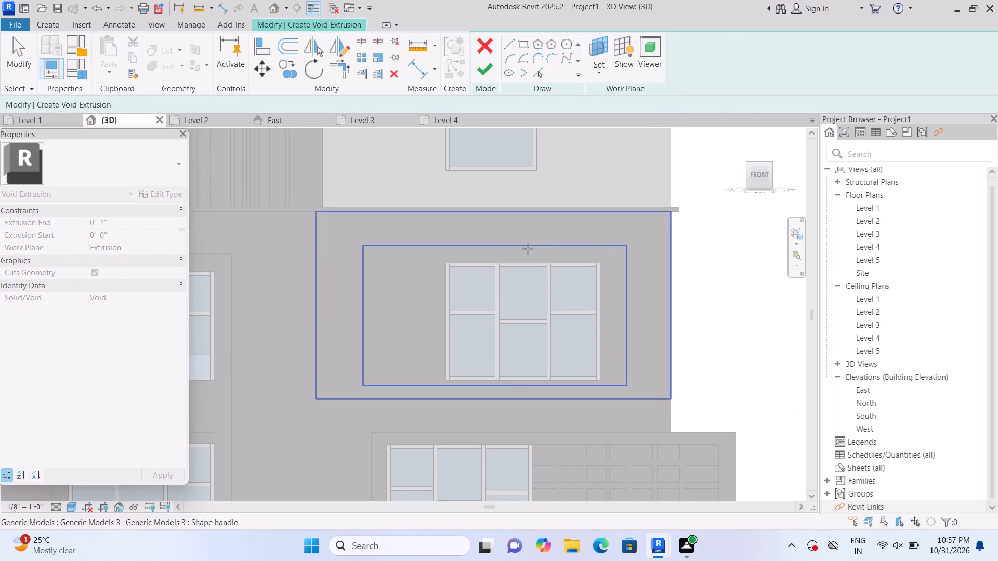
{"action": "left_click", "coordinate": [441, 253]}
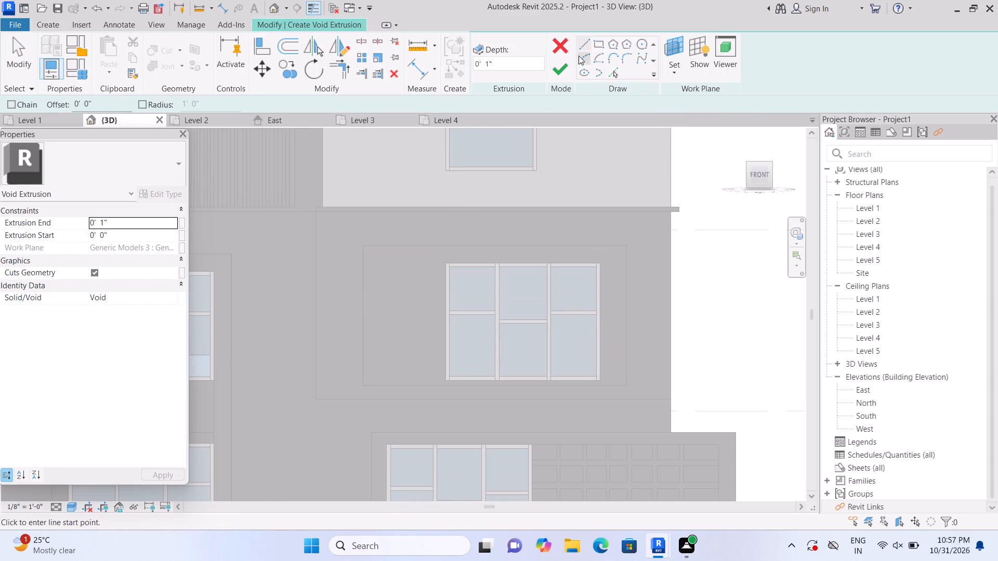
Sketch a horizontal rectangle about 3" tall and 4'-7" wide from the upper-floor window's top-left corner to the recess's left edge.
{"action": "left_click", "coordinate": [598, 45]}
{"action": "scroll", "coordinate": [425, 321], "scroll_direction": "up", "scroll_amount": 1}
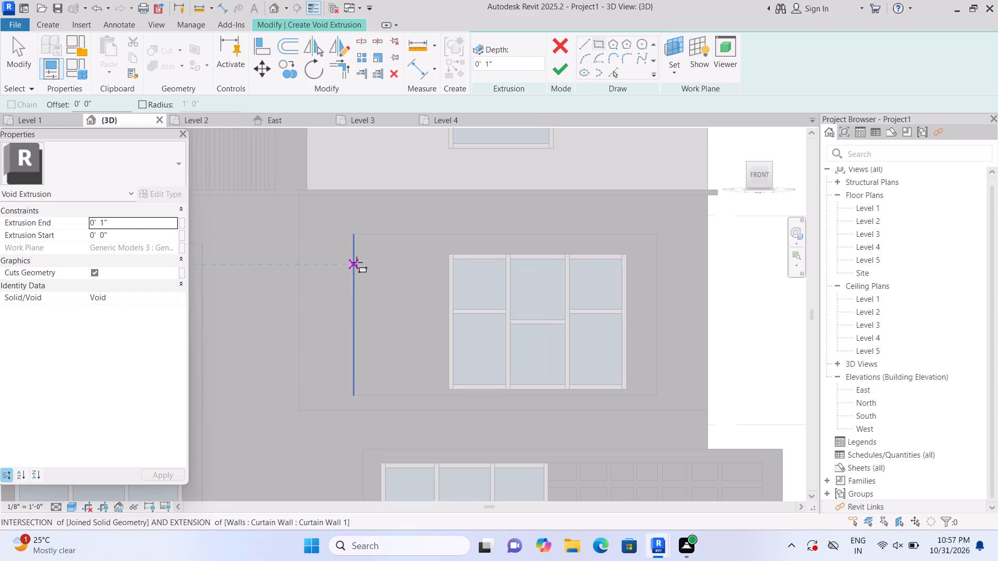
{"action": "left_click", "coordinate": [450, 251]}
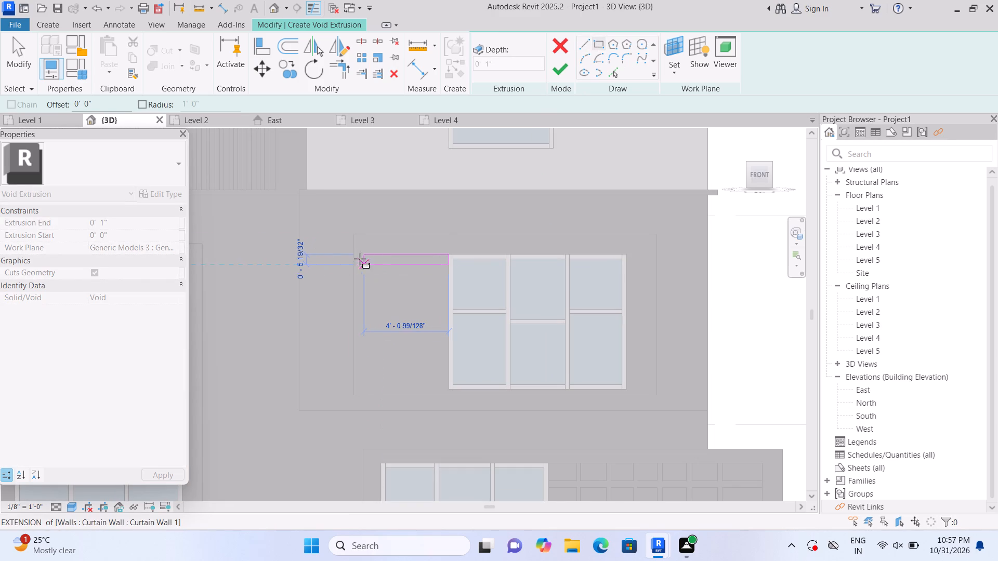
{"action": "scroll", "coordinate": [353, 268], "scroll_direction": "up", "scroll_amount": 4}
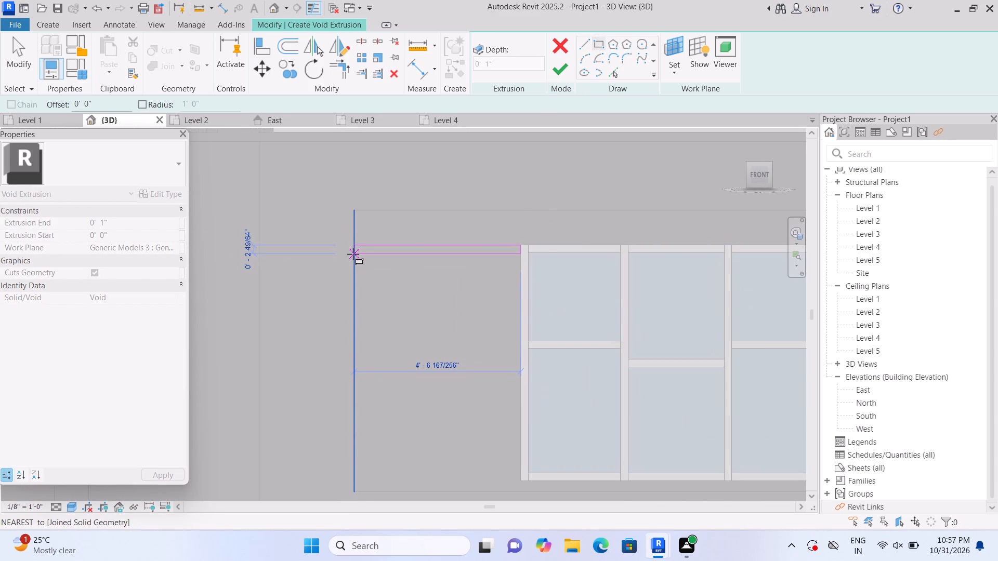
{"action": "left_click", "coordinate": [353, 254]}
{"action": "scroll", "coordinate": [371, 299], "scroll_direction": "down", "scroll_amount": 5}
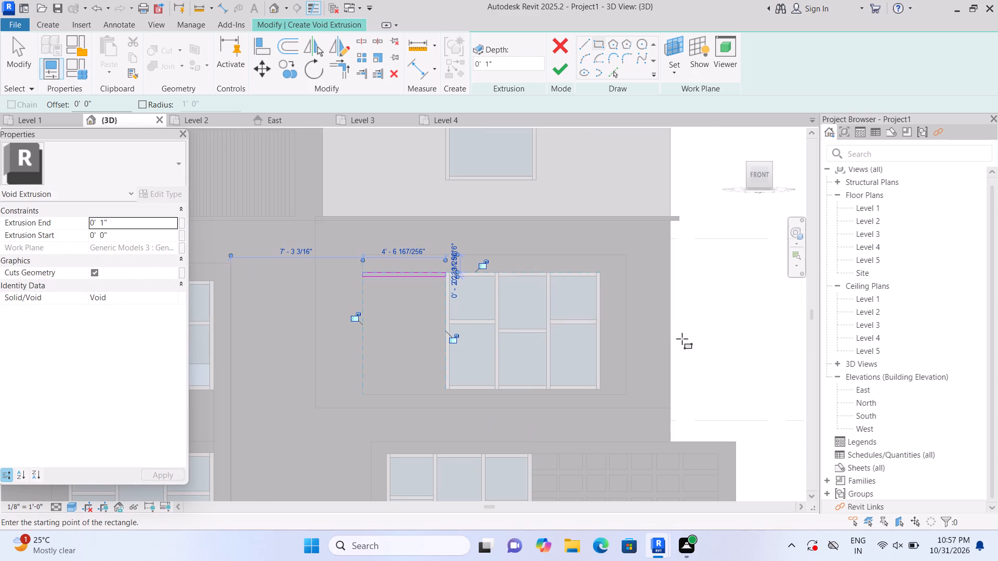
{"action": "key", "text": "Escape"}
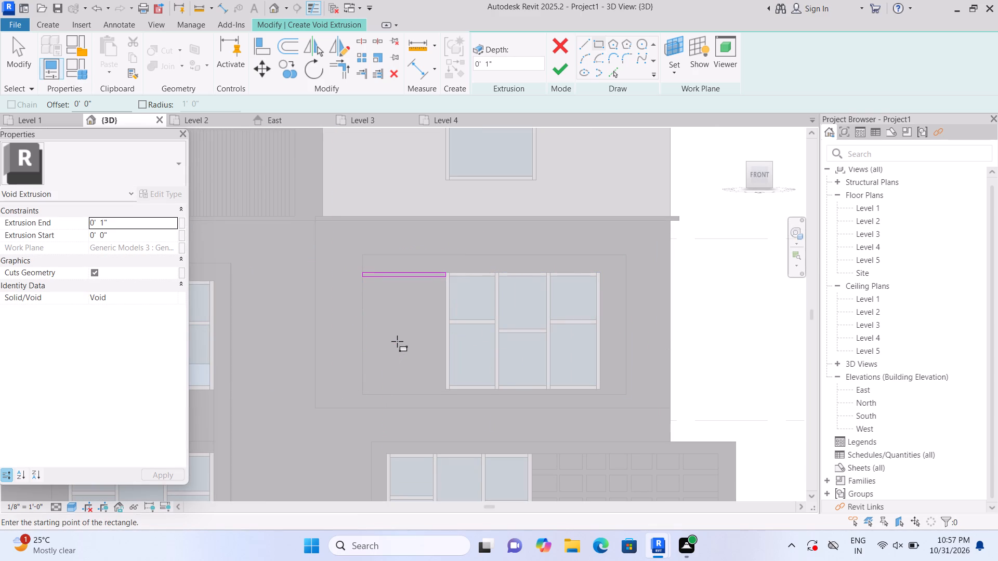
Sketch three more spaced horizontal rectangles below it, about 2" to 3" tall and 4'-7" wide, between the recess's left edge and the window.
{"action": "scroll", "coordinate": [398, 341], "scroll_direction": "up", "scroll_amount": 3}
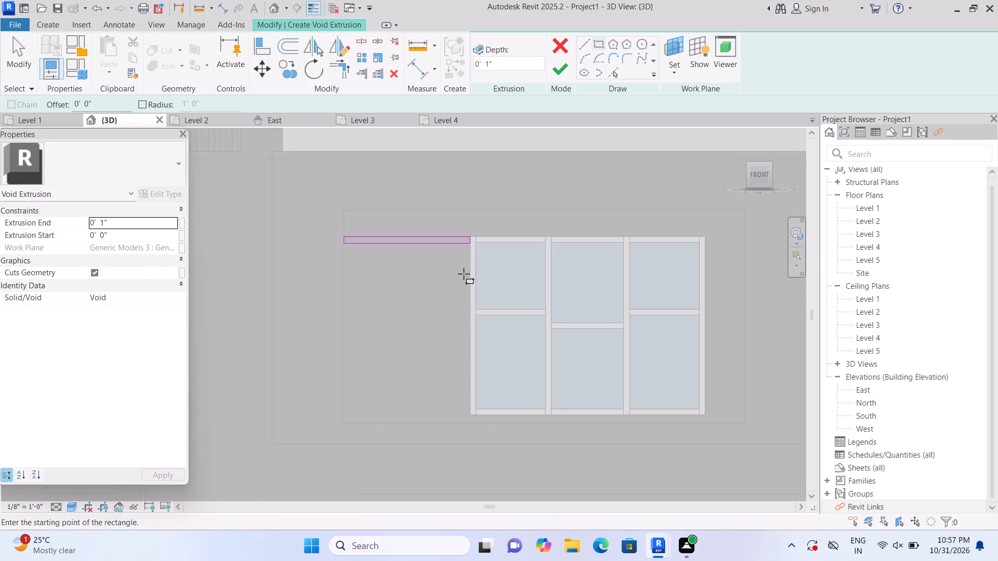
{"action": "left_click", "coordinate": [468, 264]}
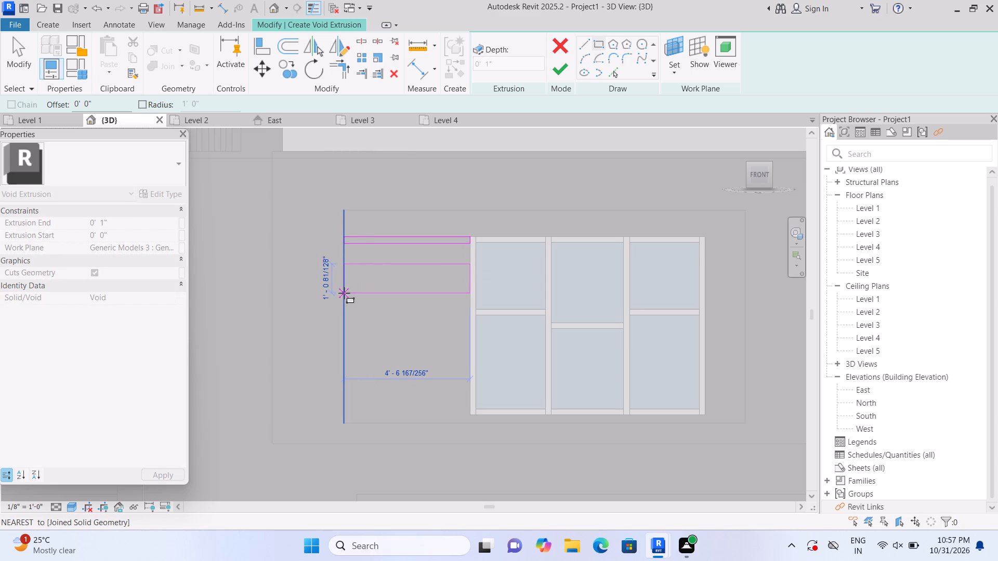
{"action": "left_click", "coordinate": [341, 272]}
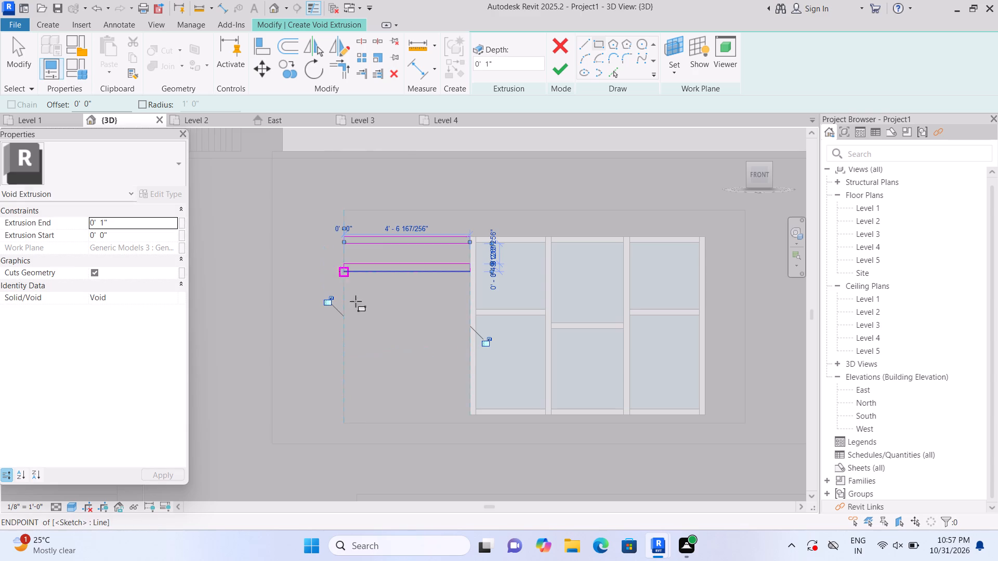
{"action": "key", "text": "Escape"}
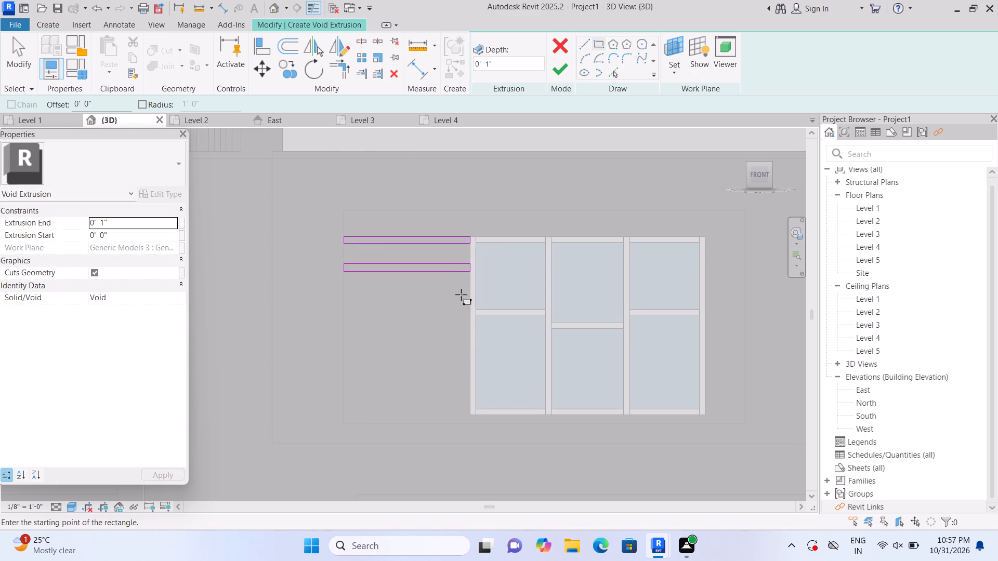
{"action": "left_click", "coordinate": [467, 290]}
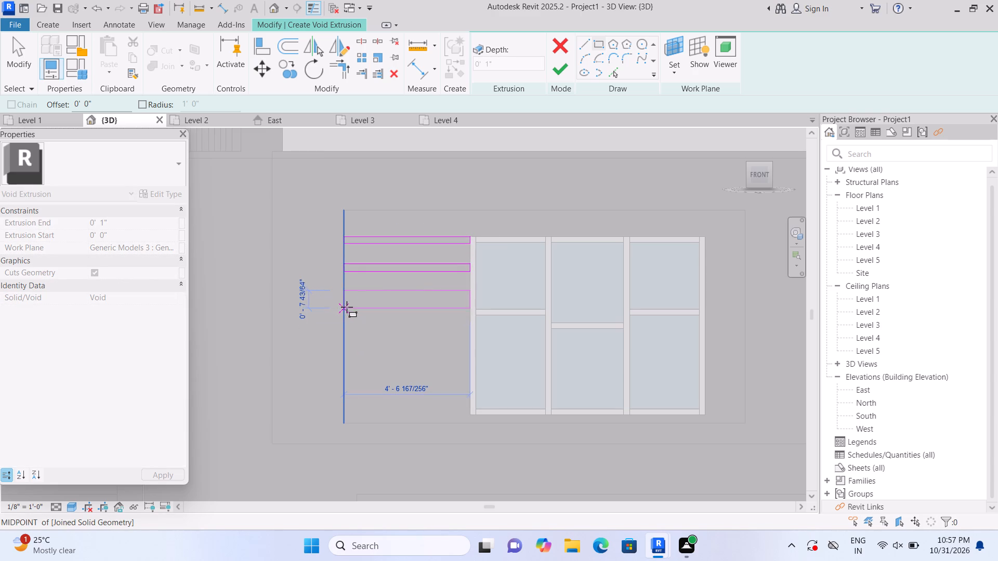
{"action": "left_click", "coordinate": [347, 298]}
{"action": "key", "text": "Escape"}
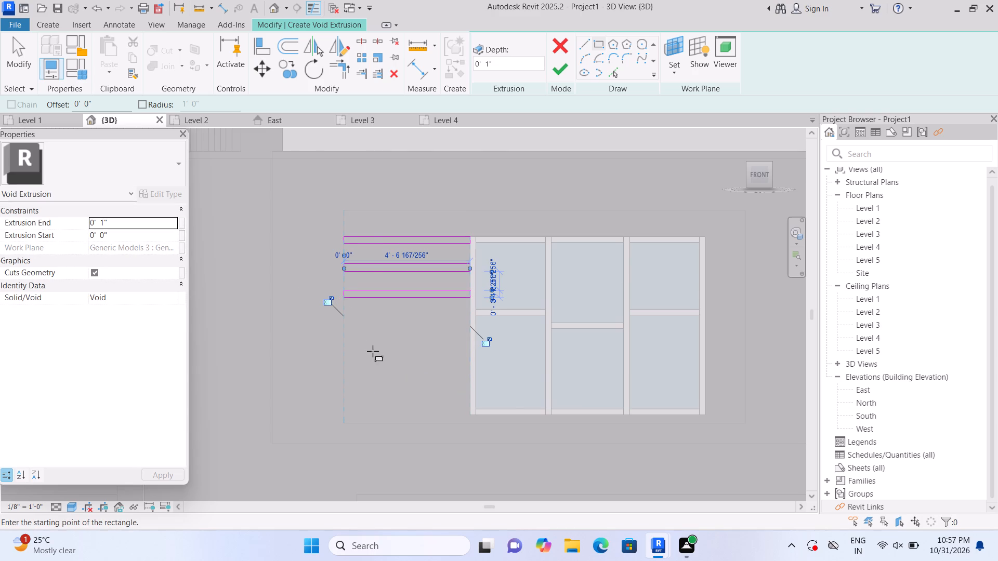
{"action": "left_click", "coordinate": [348, 322]}
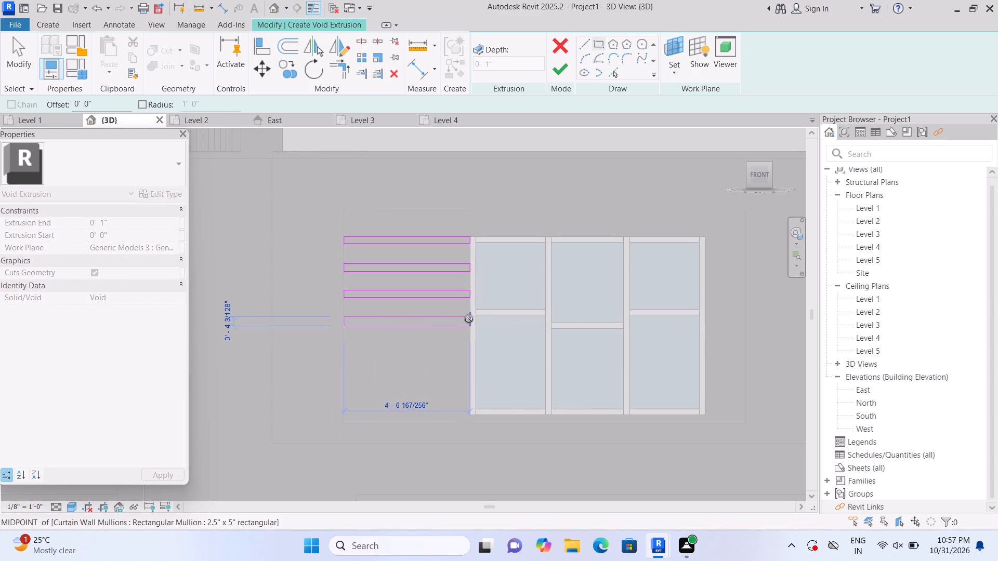
{"action": "scroll", "coordinate": [468, 319], "scroll_direction": "up", "scroll_amount": 2}
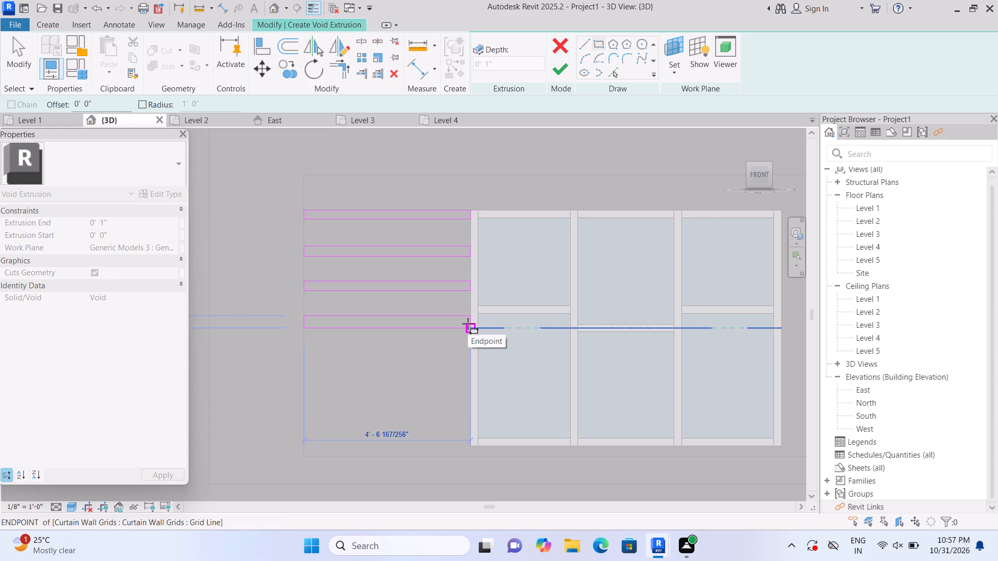
{"action": "scroll", "coordinate": [468, 323], "scroll_direction": "up", "scroll_amount": 7}
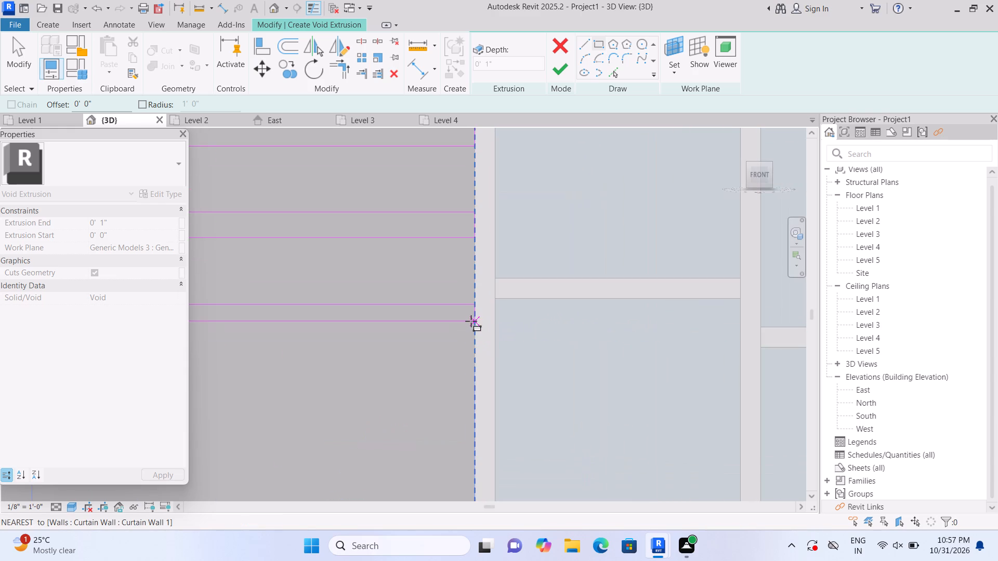
{"action": "left_click", "coordinate": [471, 321]}
{"action": "scroll", "coordinate": [438, 352], "scroll_direction": "down", "scroll_amount": 3}
{"action": "key", "text": "Escape"}
Sketch three further spaced horizontal rectangles, about 2" tall and 4'-7" wide, down to near the window's bottom edge.
{"action": "middle_click_drag", "start_coordinate": [376, 379], "coordinate": [492, 318]}
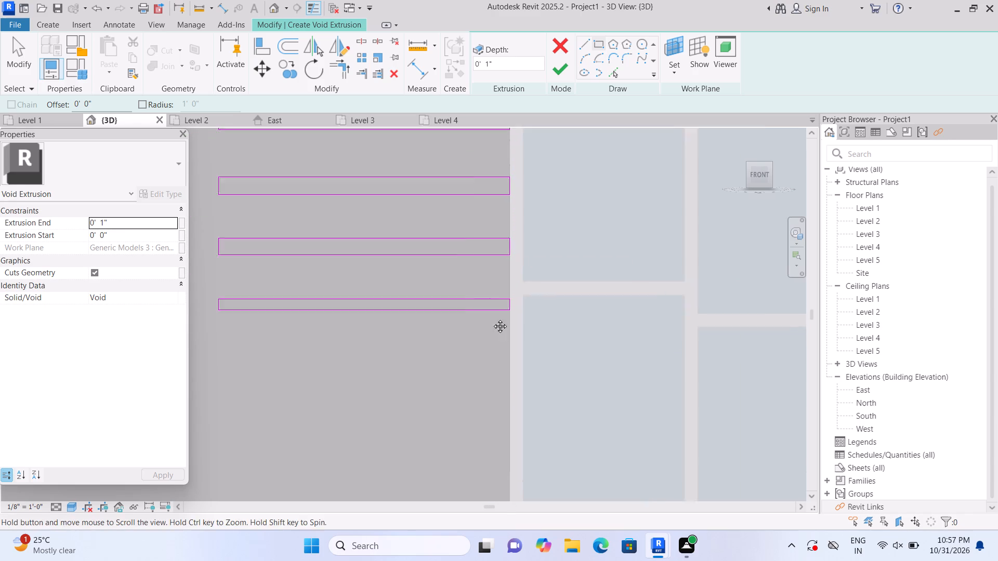
{"action": "middle_click_drag", "start_coordinate": [492, 318], "coordinate": [514, 310]}
{"action": "scroll", "coordinate": [469, 315], "scroll_direction": "down", "scroll_amount": 4}
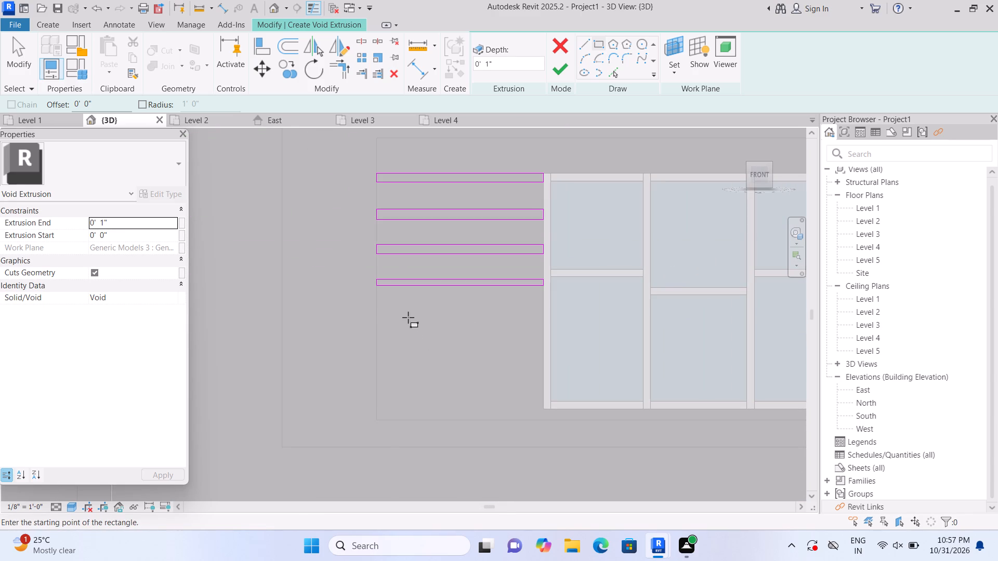
{"action": "left_click", "coordinate": [380, 316]}
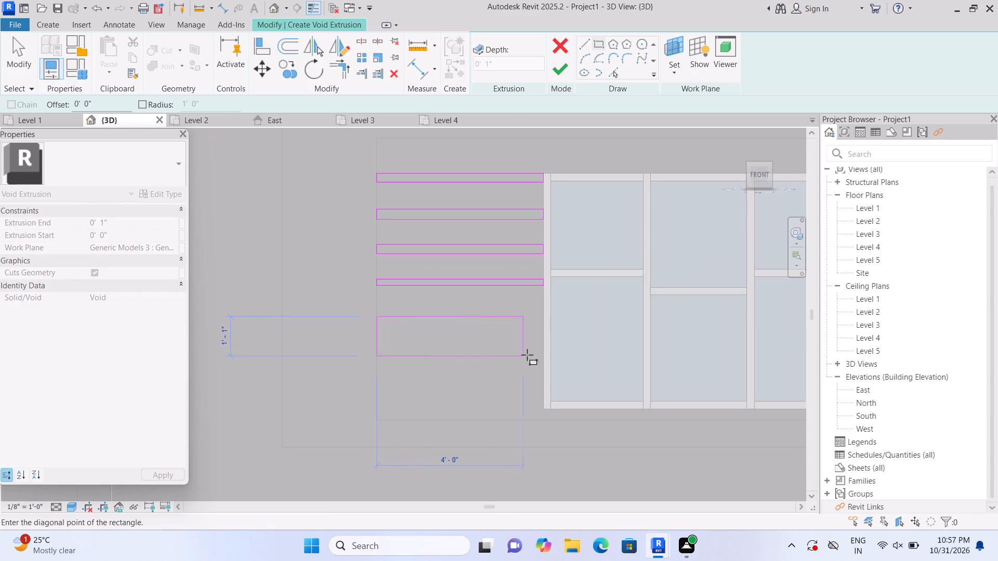
{"action": "left_click", "coordinate": [538, 323]}
{"action": "key", "text": "Escape"}
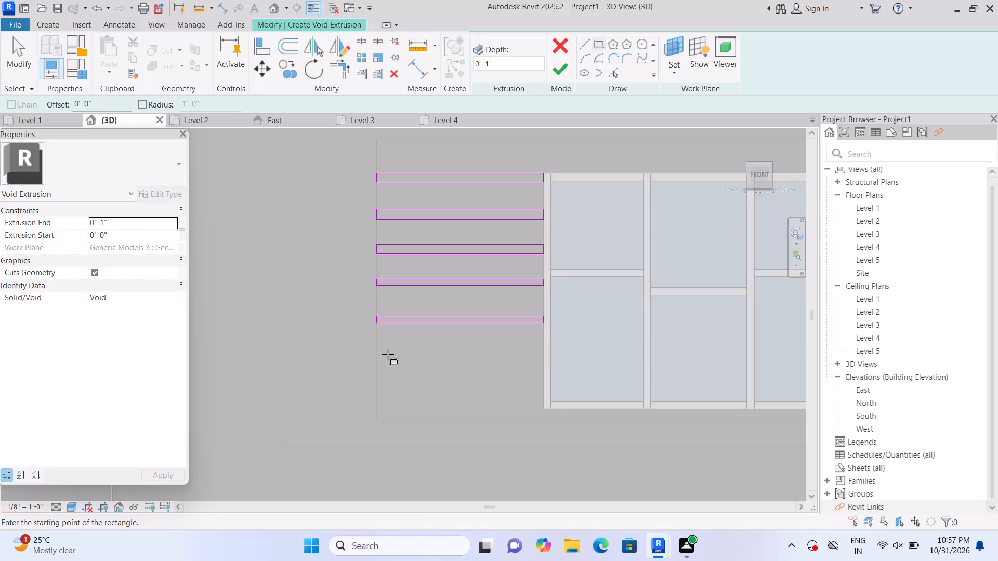
{"action": "left_click", "coordinate": [379, 349]}
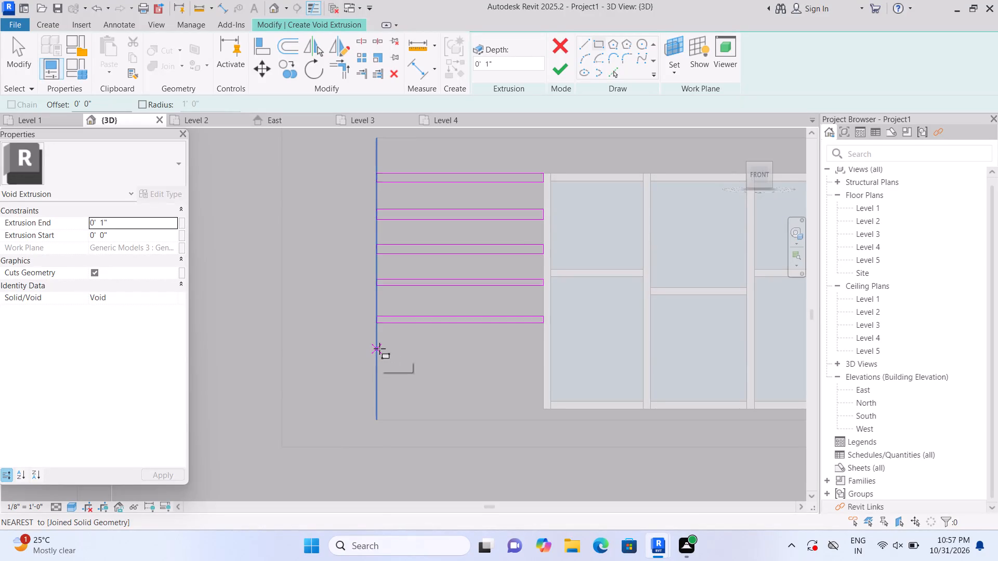
{"action": "left_click", "coordinate": [543, 356]}
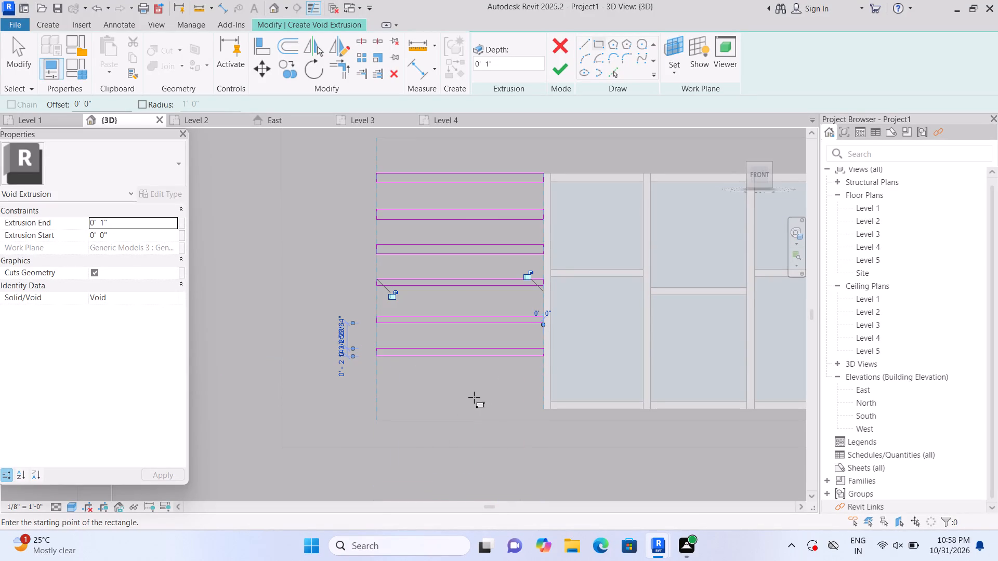
{"action": "key", "text": "Escape"}
{"action": "left_click", "coordinate": [383, 386]}
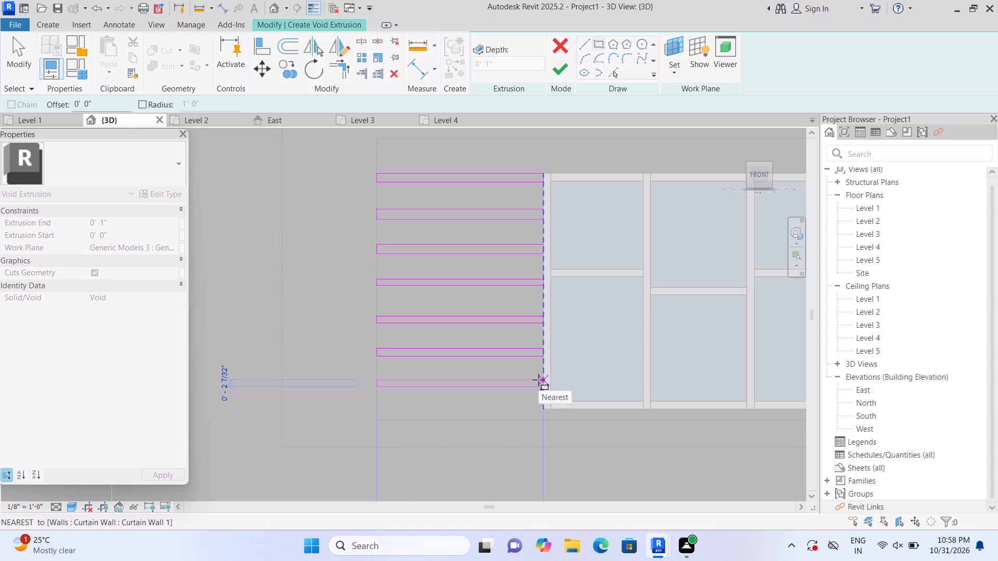
{"action": "left_click", "coordinate": [539, 380]}
{"action": "key", "text": "Escape"}
Sketch a horizontal rectangle about 1" tall and 1'-5" wide from the upper-floor window's top-right corner to the recess's right edge.
{"action": "middle_click_drag", "start_coordinate": [538, 379], "coordinate": [314, 433]}
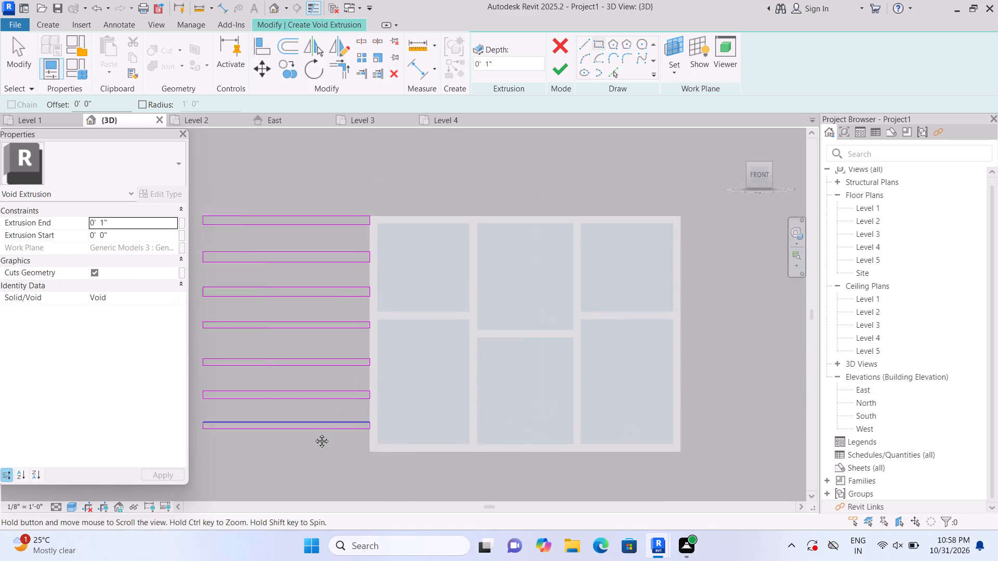
{"action": "middle_click_drag", "start_coordinate": [314, 433], "coordinate": [308, 433]}
{"action": "scroll", "coordinate": [511, 331], "scroll_direction": "down", "scroll_amount": 2}
{"action": "scroll", "coordinate": [608, 285], "scroll_direction": "up", "scroll_amount": 2}
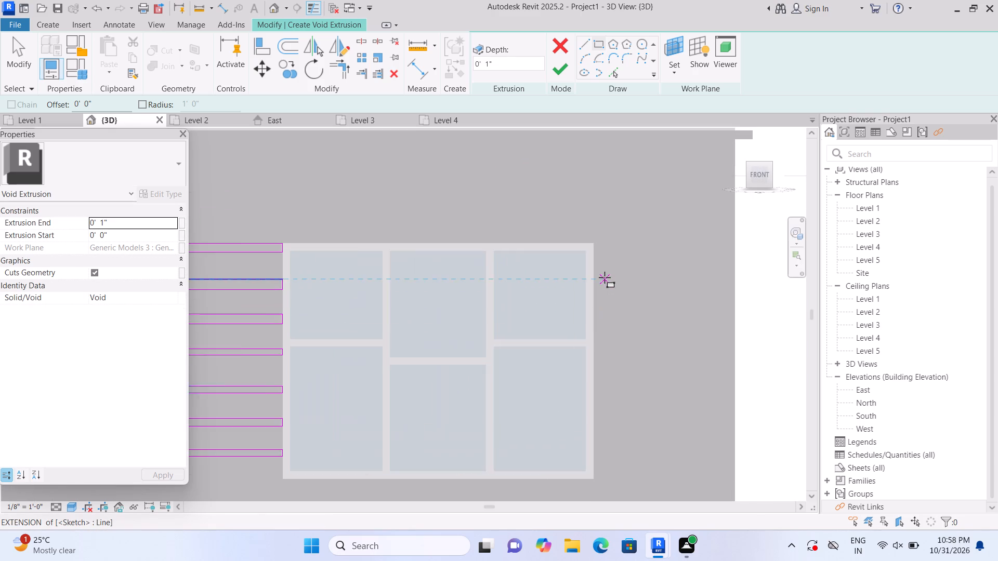
{"action": "scroll", "coordinate": [605, 277], "scroll_direction": "up", "scroll_amount": 2}
{"action": "left_click", "coordinate": [594, 236]}
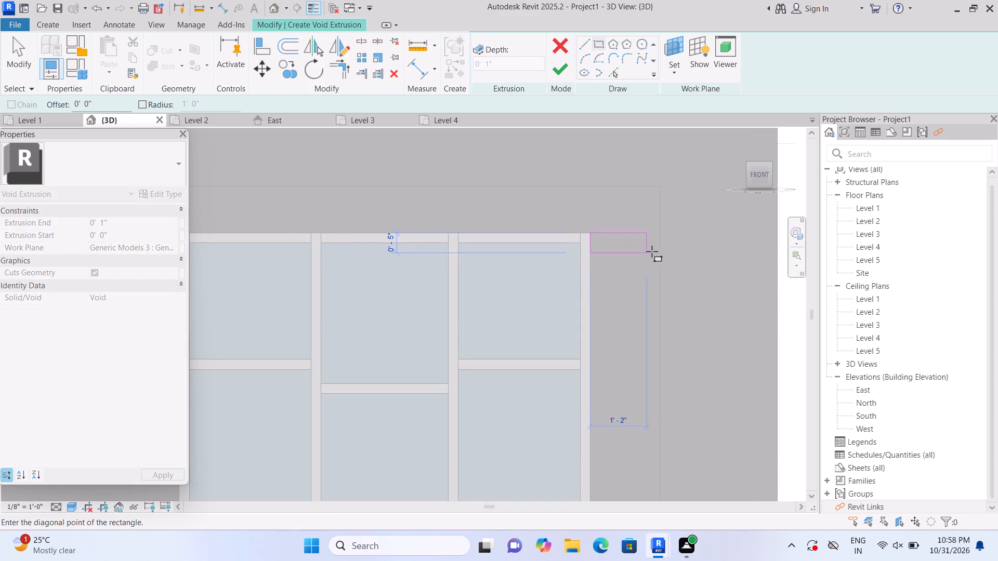
{"action": "scroll", "coordinate": [659, 242], "scroll_direction": "up", "scroll_amount": 3}
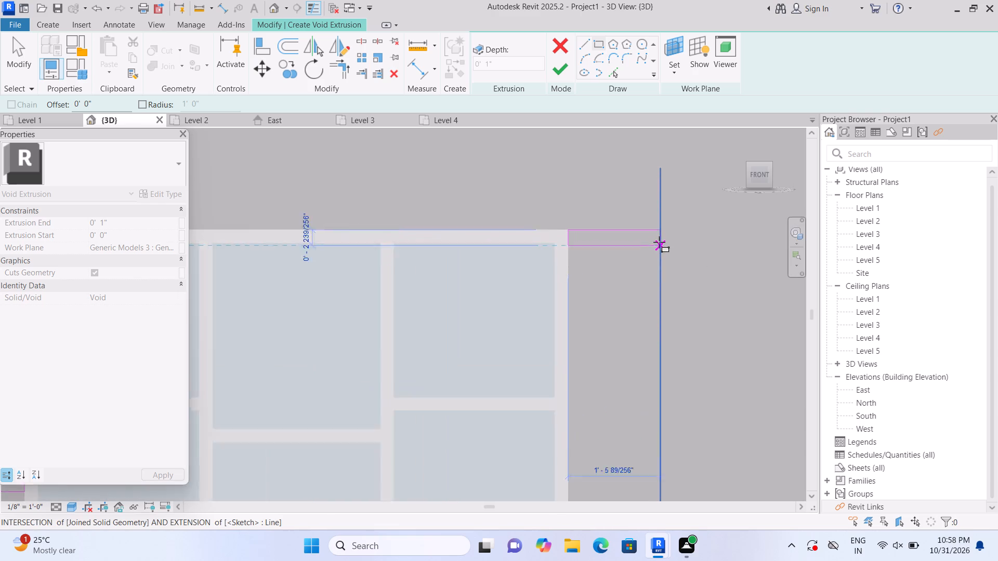
{"action": "scroll", "coordinate": [659, 242], "scroll_direction": "up", "scroll_amount": 1}
{"action": "left_click", "coordinate": [660, 234]}
{"action": "scroll", "coordinate": [602, 320], "scroll_direction": "down", "scroll_amount": 4}
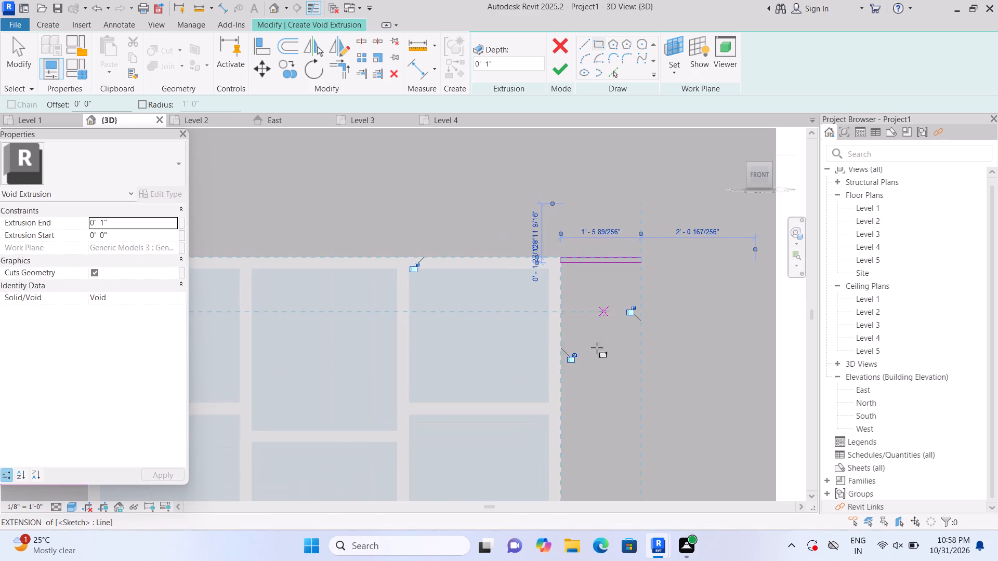
{"action": "scroll", "coordinate": [597, 348], "scroll_direction": "down", "scroll_amount": 1}
{"action": "scroll", "coordinate": [579, 354], "scroll_direction": "up", "scroll_amount": 1}
{"action": "key", "text": "Escape"}
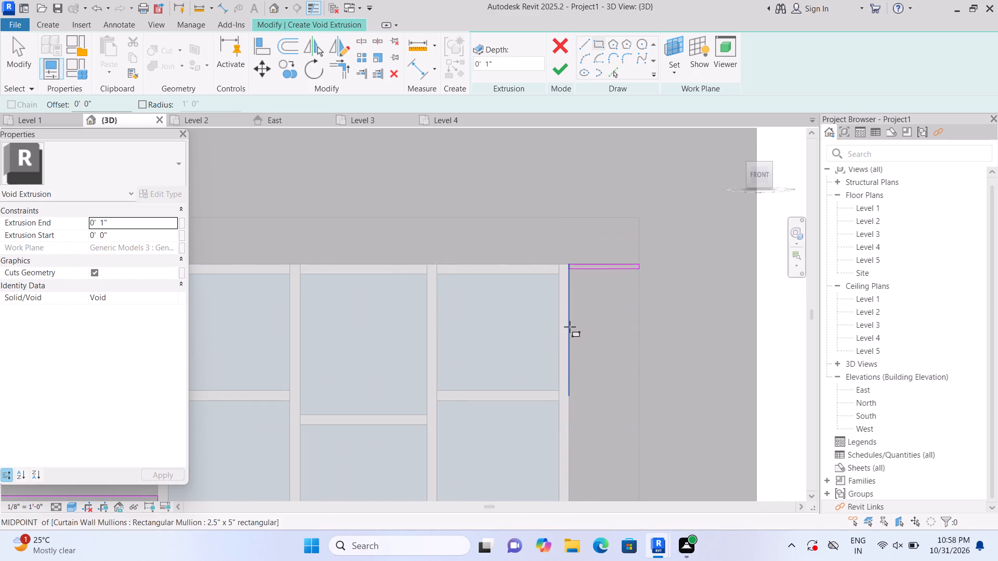
Sketch four more spaced horizontal rectangles below it, about 1" to 2" tall and 1'-5" wide, between the window and the recess's right edge.
{"action": "left_click", "coordinate": [570, 293]}
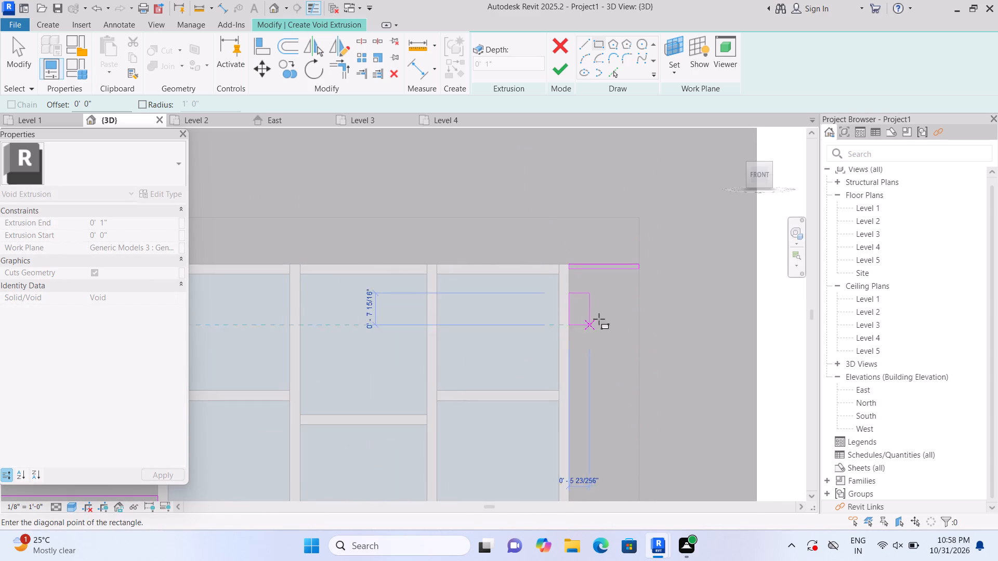
{"action": "left_click", "coordinate": [636, 302]}
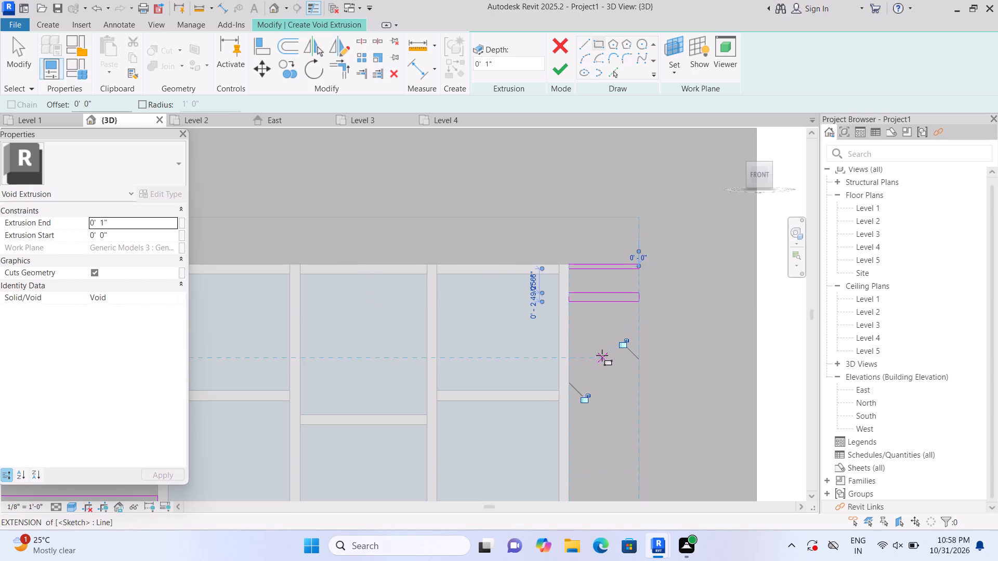
{"action": "left_click", "coordinate": [571, 324]}
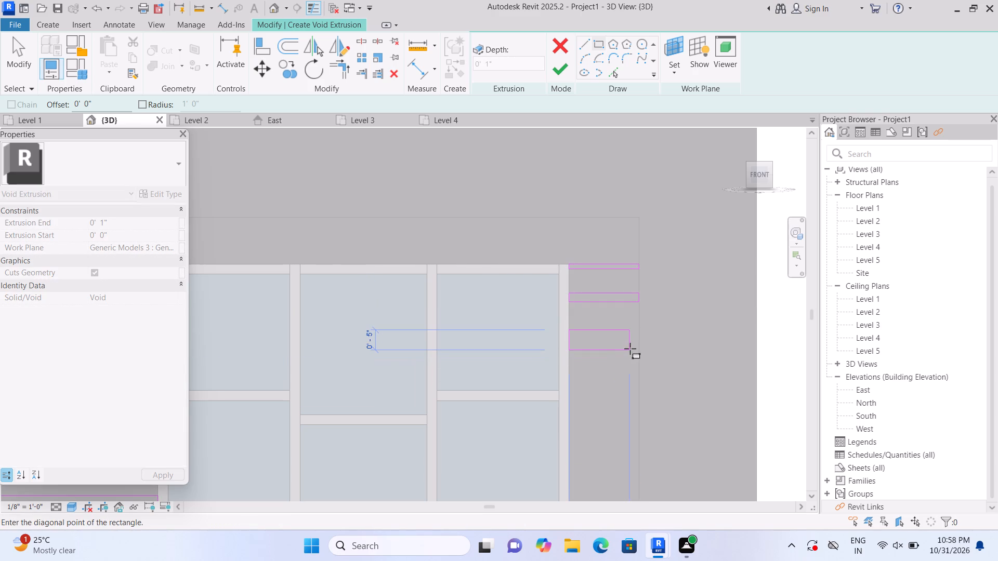
{"action": "left_click", "coordinate": [637, 337]}
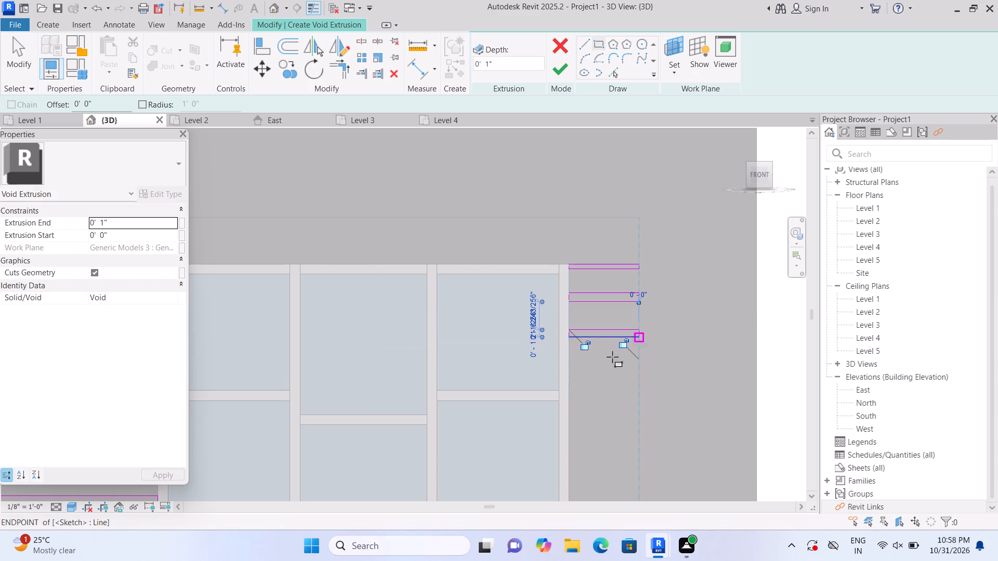
{"action": "key", "text": "Escape"}
{"action": "left_click", "coordinate": [570, 360]}
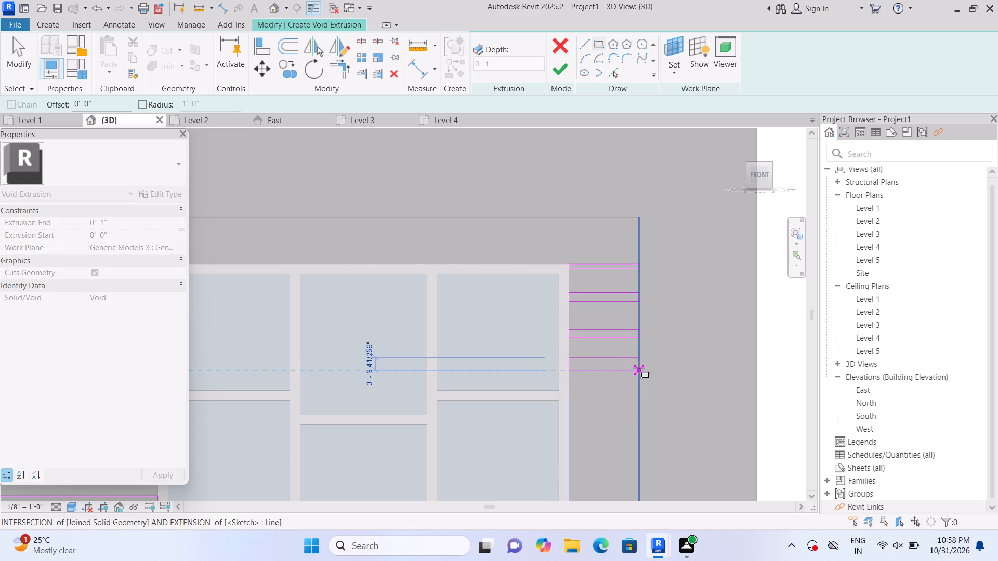
{"action": "scroll", "coordinate": [638, 366], "scroll_direction": "up", "scroll_amount": 4}
{"action": "left_click", "coordinate": [638, 362]}
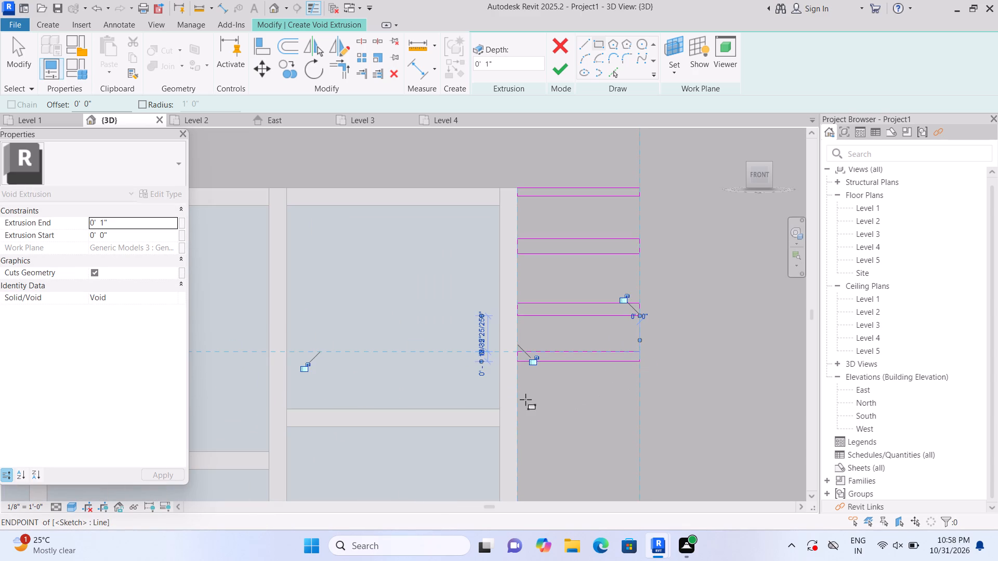
{"action": "left_click", "coordinate": [521, 396]}
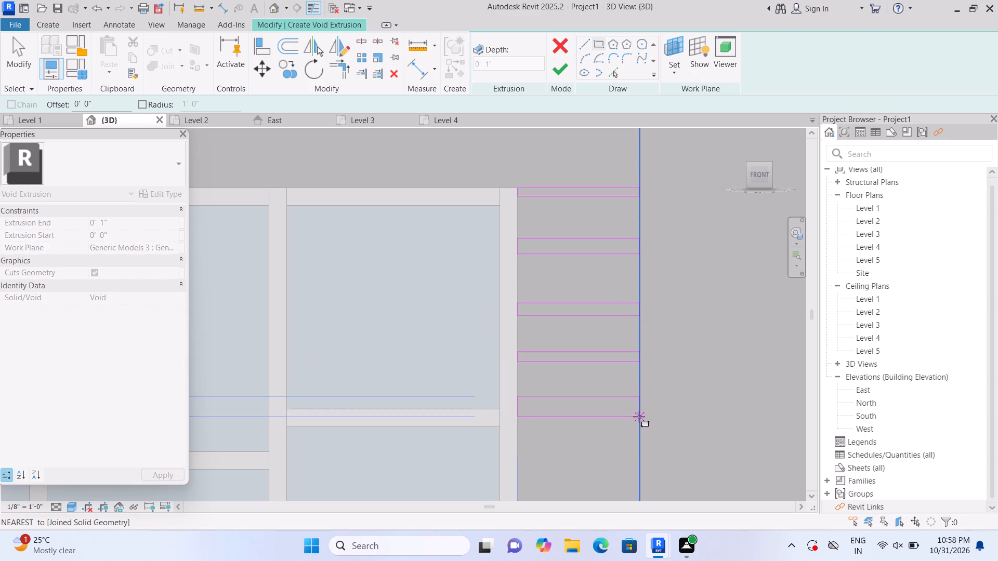
{"action": "left_click", "coordinate": [636, 405]}
Sketch three further spaced horizontal rectangles, about 1" to 2" tall and 1'-5" wide, down alongside the lower half of the window.
{"action": "scroll", "coordinate": [592, 458], "scroll_direction": "up", "scroll_amount": 1}
{"action": "middle_click_drag", "start_coordinate": [585, 453], "coordinate": [584, 341]}
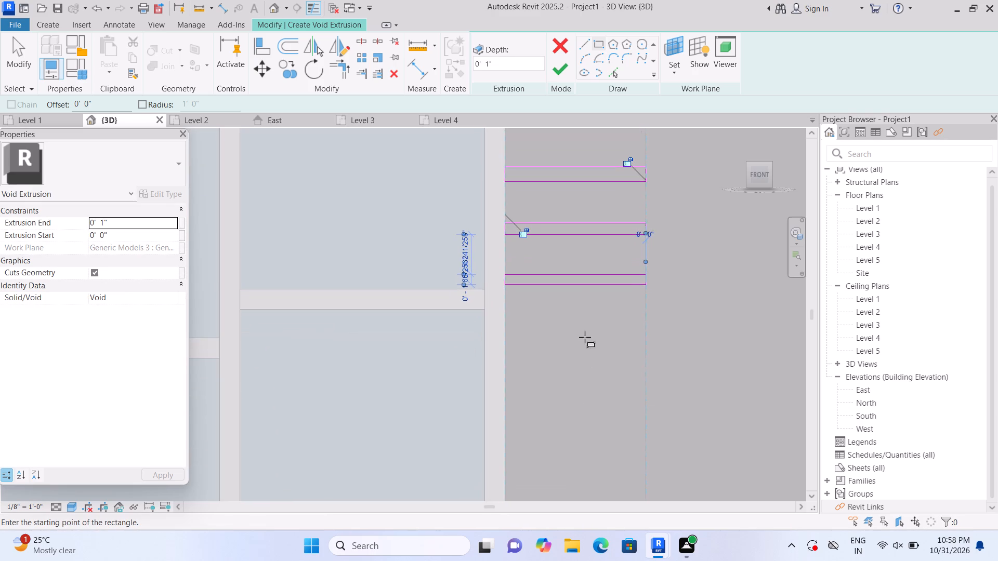
{"action": "scroll", "coordinate": [558, 373], "scroll_direction": "down", "scroll_amount": 3}
{"action": "middle_click_drag", "start_coordinate": [558, 408], "coordinate": [541, 317]}
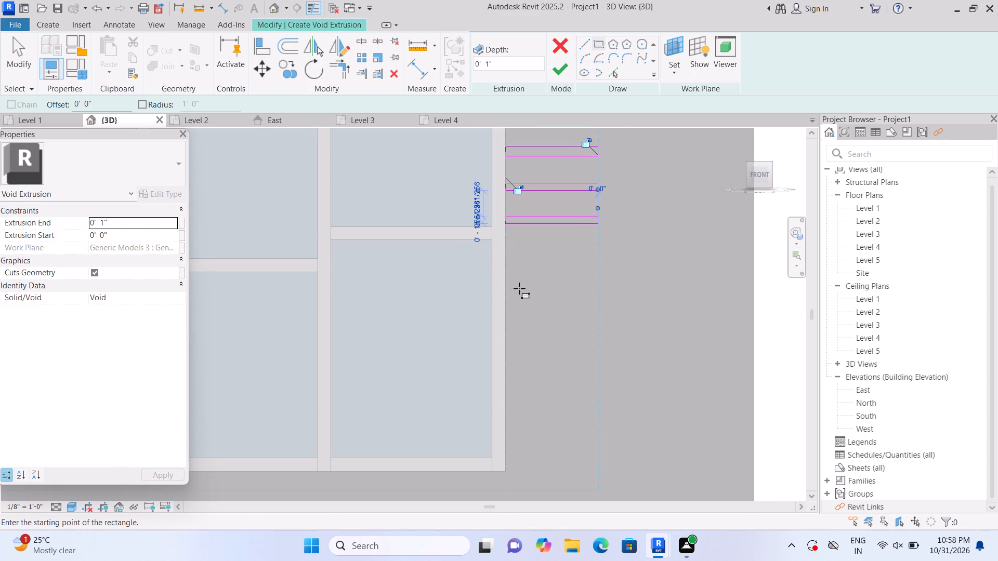
{"action": "left_click", "coordinate": [506, 253]}
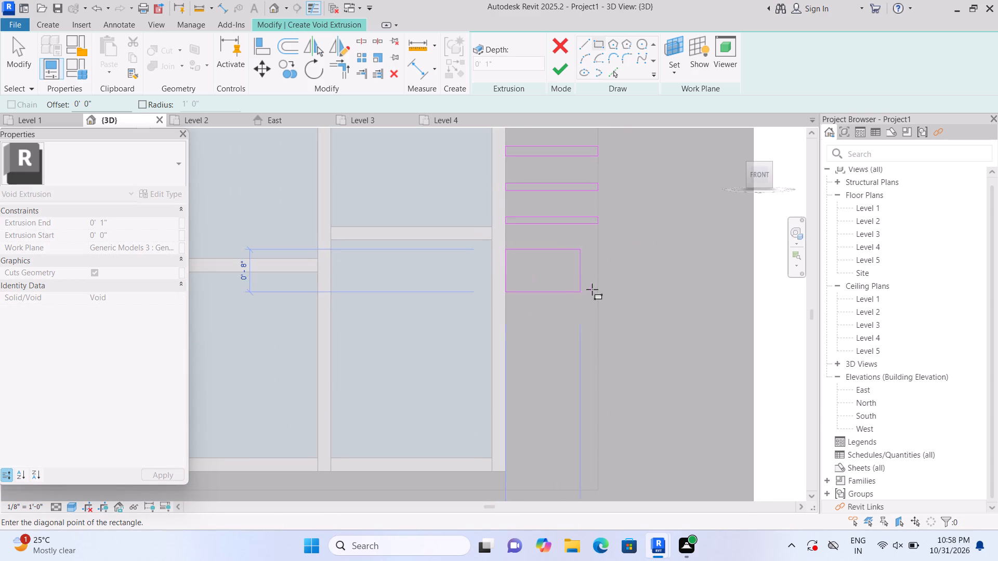
{"action": "left_click", "coordinate": [597, 257]}
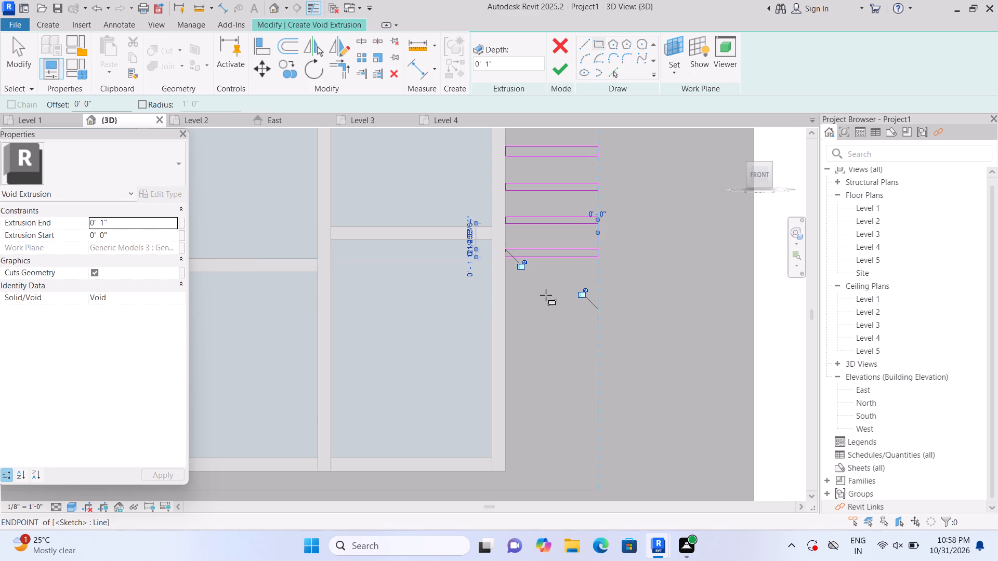
{"action": "key", "text": "Escape"}
{"action": "left_click", "coordinate": [506, 292]}
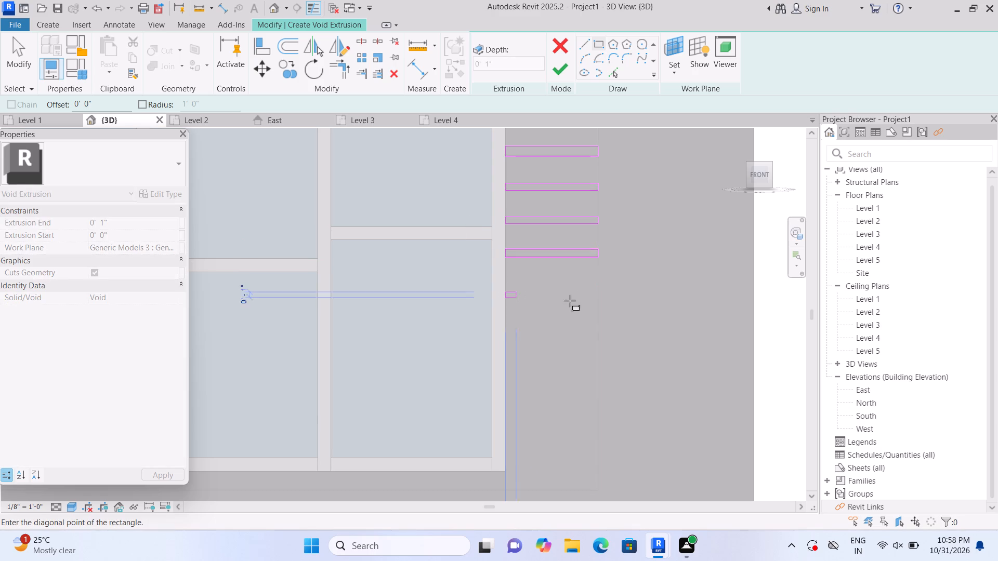
{"action": "left_click", "coordinate": [602, 299]}
{"action": "key", "text": "Escape"}
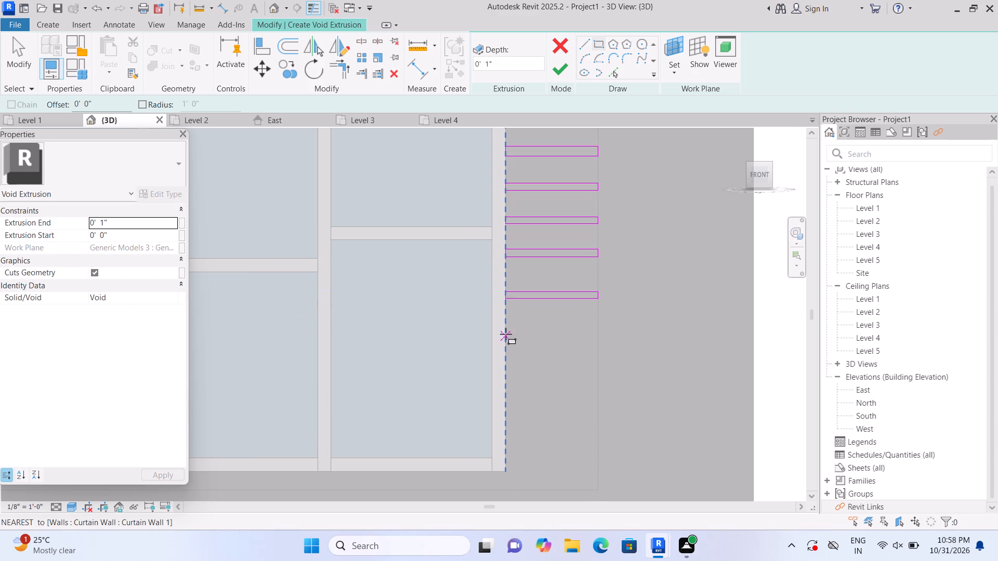
{"action": "left_click", "coordinate": [506, 330]}
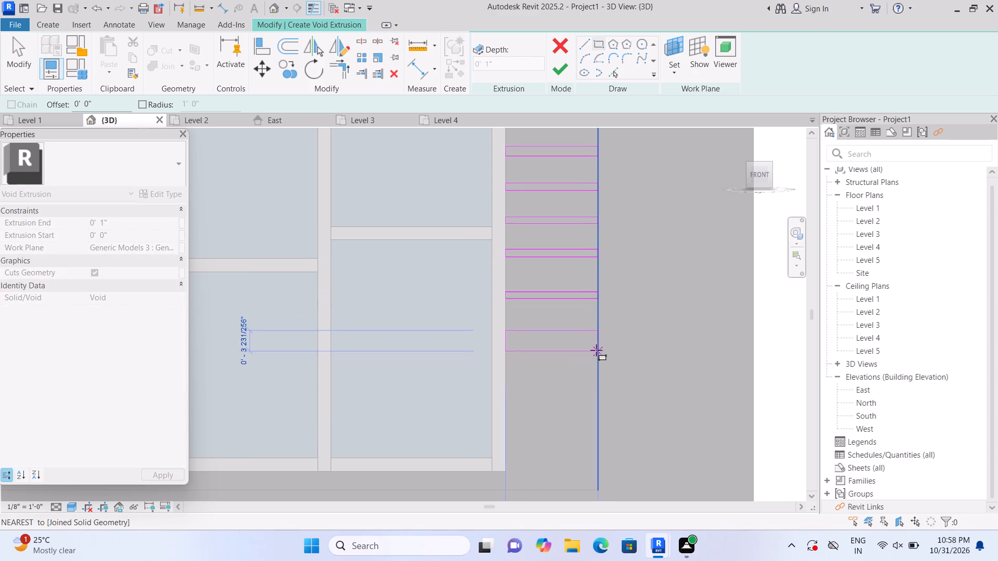
{"action": "left_click", "coordinate": [595, 340]}
{"action": "key", "text": "Escape"}
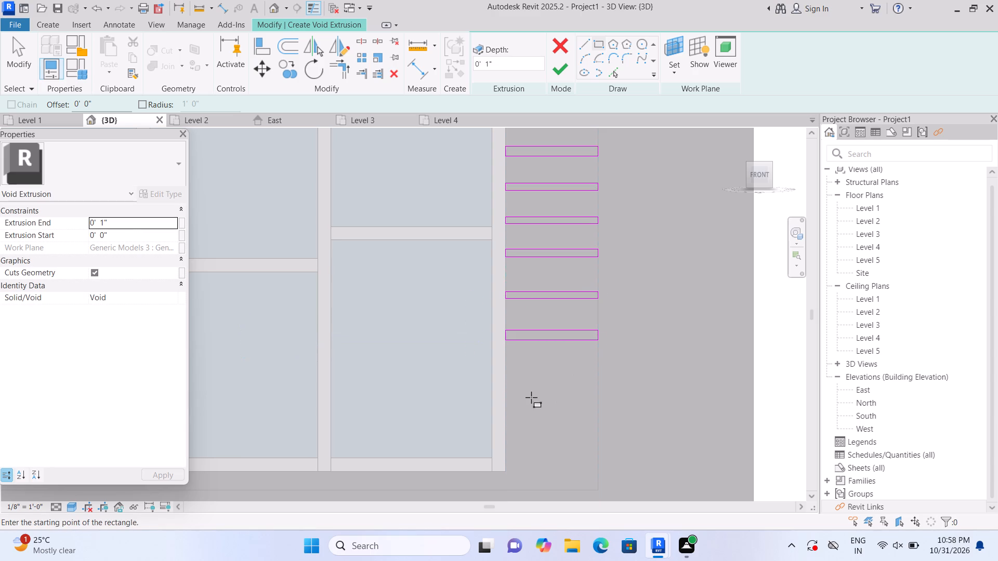
Sketch three last spaced horizontal rectangles, about 2" tall and 1'-5" wide, with the lowest starting at the window's bottom-right corner.
{"action": "left_click", "coordinate": [509, 370]}
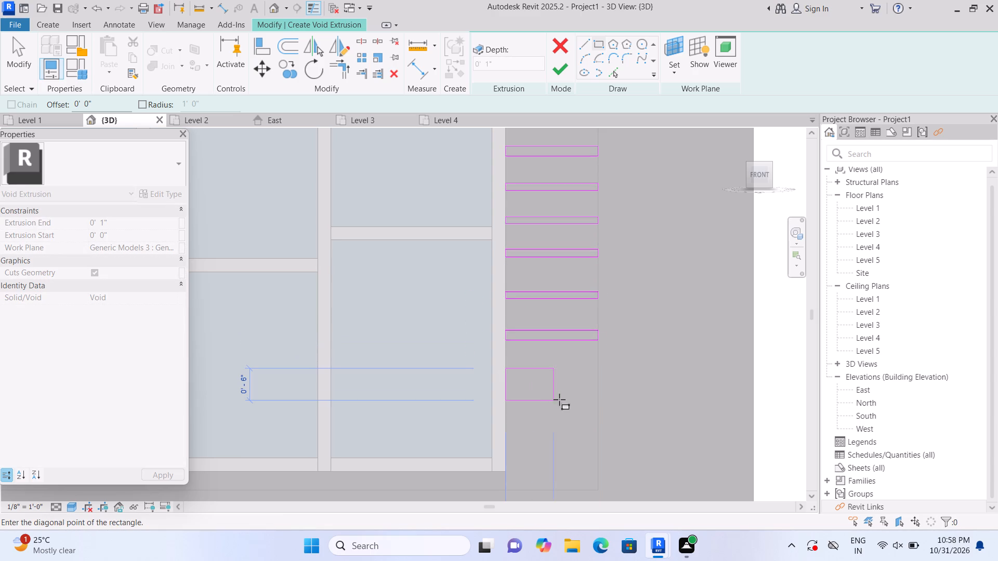
{"action": "left_click", "coordinate": [596, 378]}
{"action": "key", "text": "Escape"}
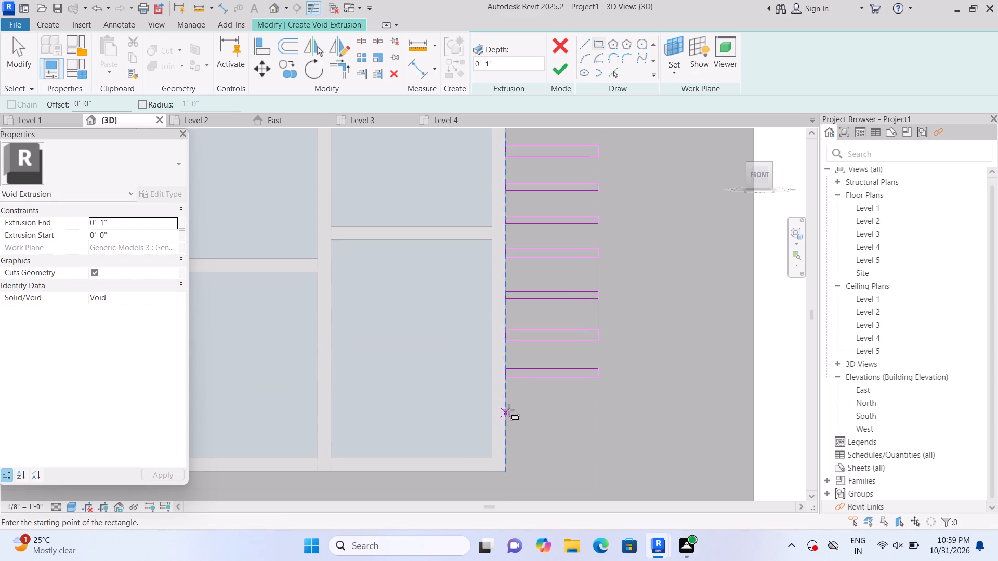
{"action": "left_click", "coordinate": [509, 410]}
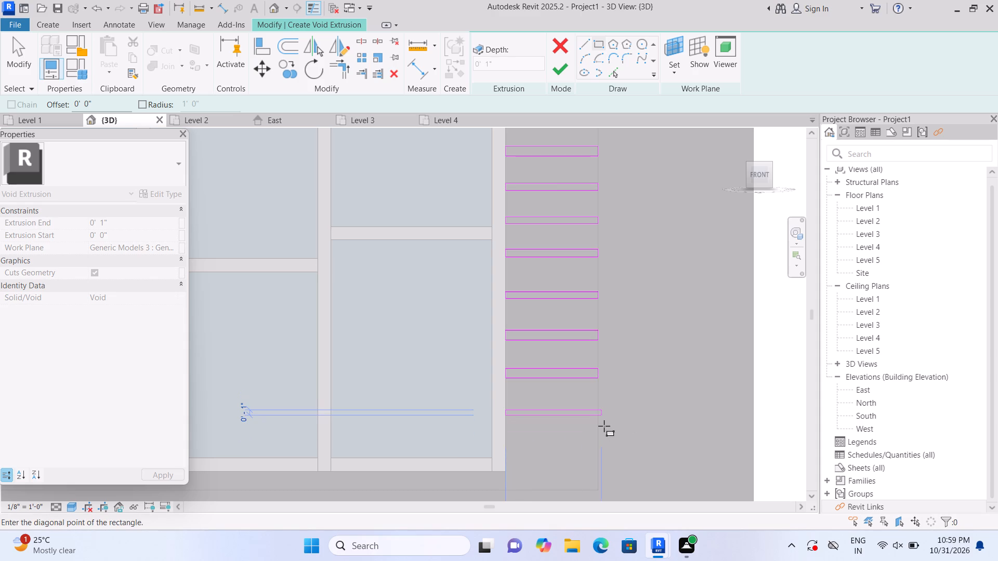
{"action": "left_click", "coordinate": [603, 419]}
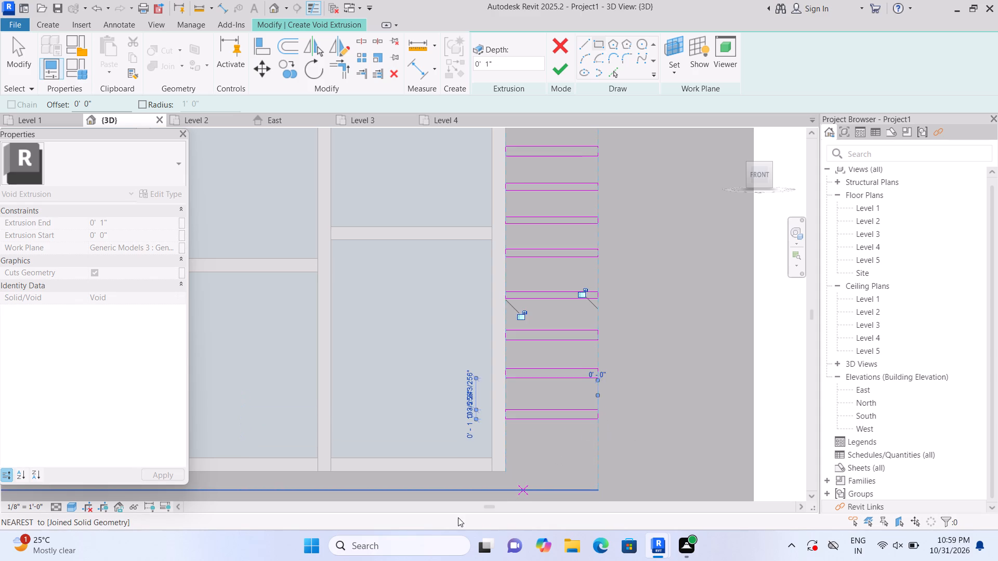
{"action": "key", "text": "Escape"}
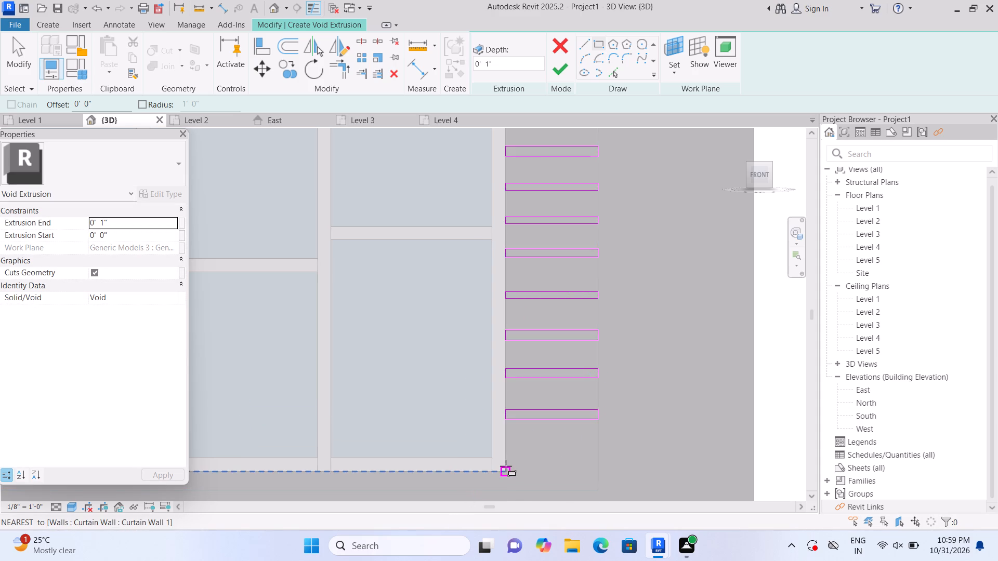
{"action": "left_click", "coordinate": [506, 469]}
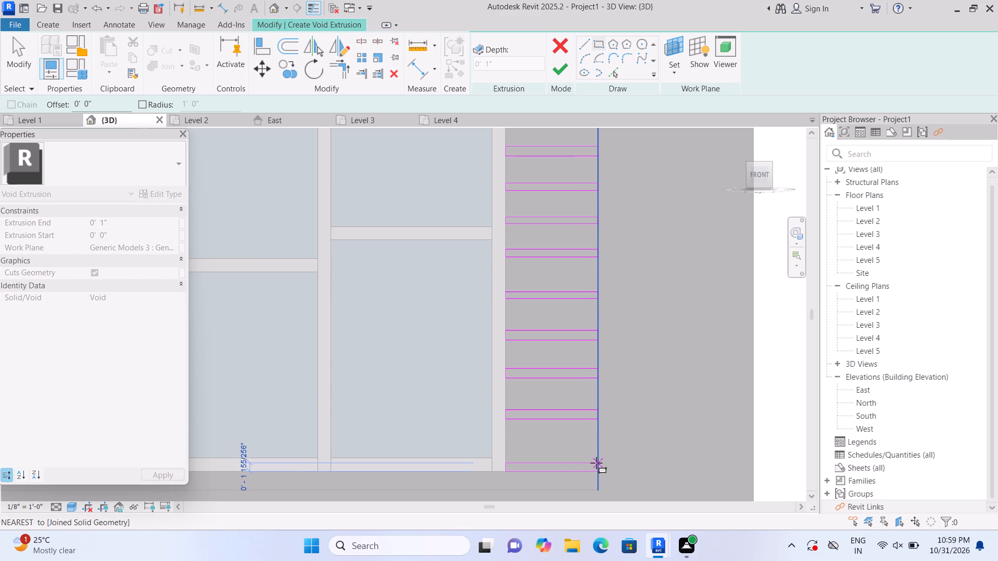
{"action": "left_click", "coordinate": [596, 463]}
{"action": "key", "text": "Escape"}
Finish the void extrusion sketch of horizontal grooves on both sides of the upper-floor window.
{"action": "scroll", "coordinate": [602, 459], "scroll_direction": "down", "scroll_amount": 4}
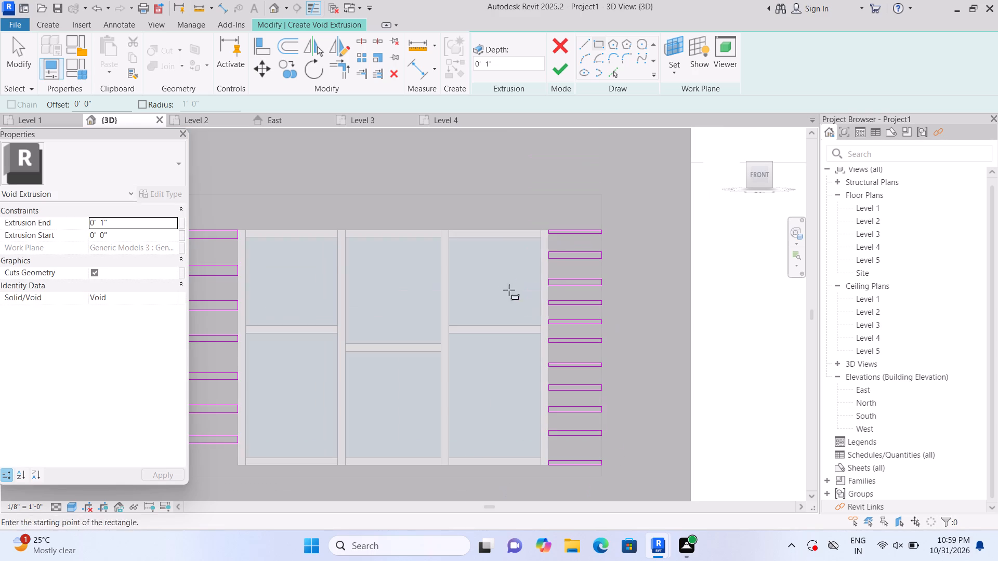
{"action": "left_click", "coordinate": [557, 65]}
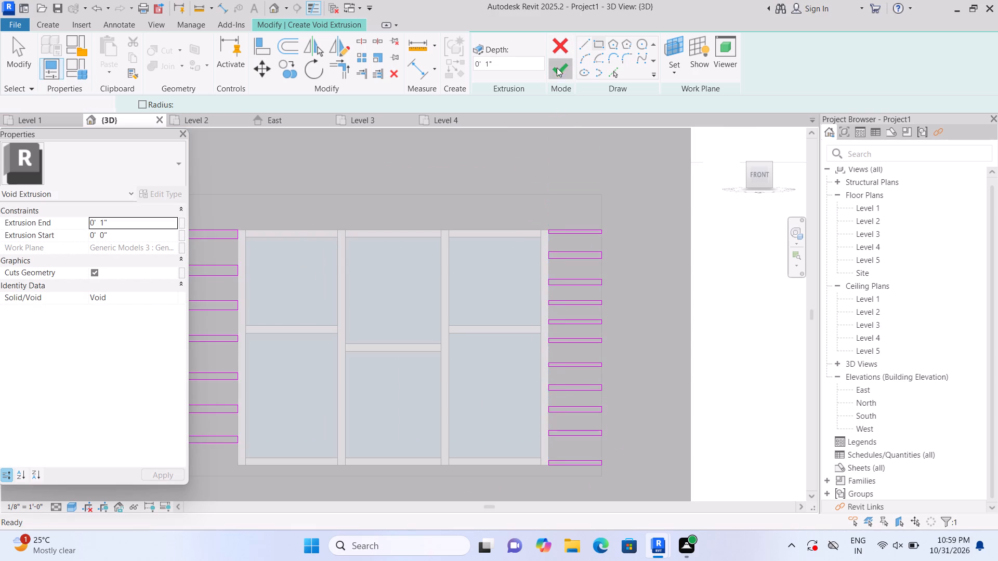
{"action": "scroll", "coordinate": [597, 206], "scroll_direction": "down", "scroll_amount": 3}
{"action": "left_click", "coordinate": [688, 241]}
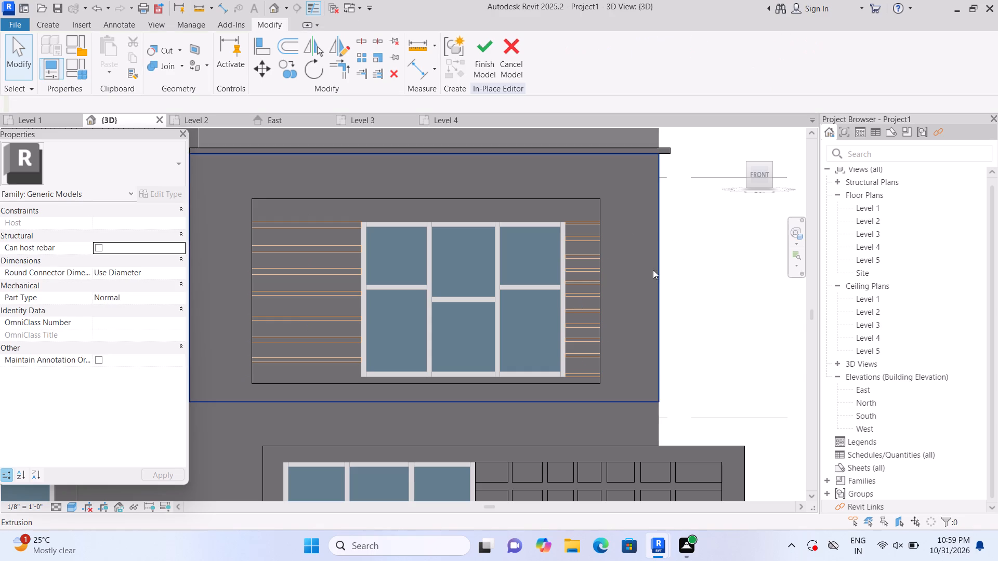
{"action": "left_click", "coordinate": [727, 228]}
{"action": "left_click", "coordinate": [708, 250]}
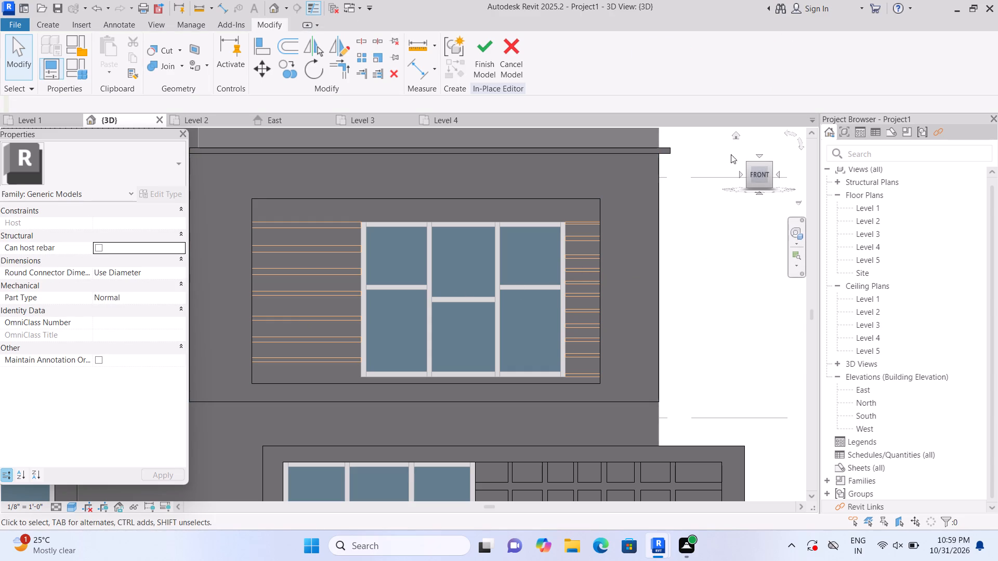
Examine the grooves beside the upper-floor window in isometric and front views, and review their void extrusion sketch.
{"action": "left_click", "coordinate": [734, 132]}
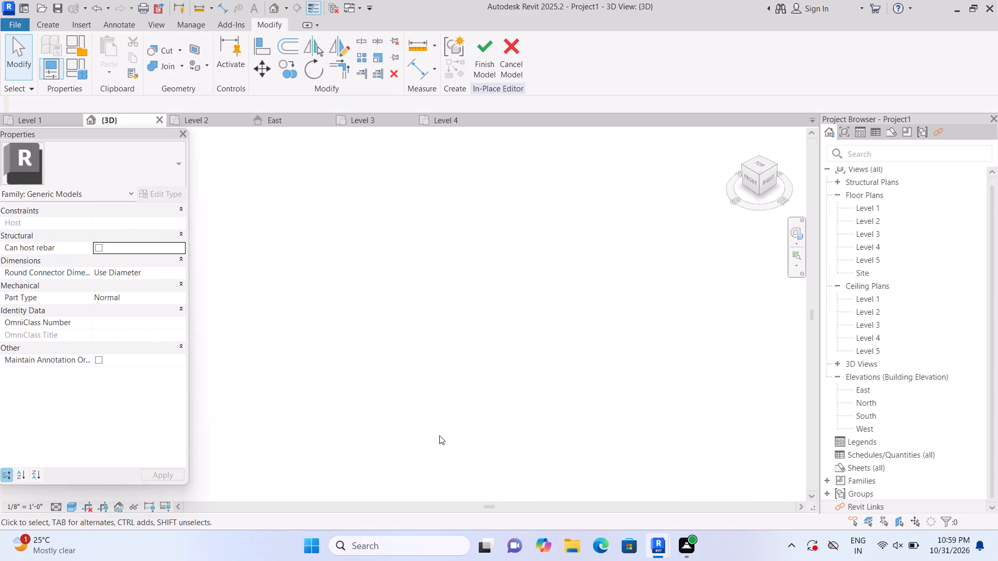
{"action": "scroll", "coordinate": [416, 443], "scroll_direction": "up", "scroll_amount": 1}
{"action": "scroll", "coordinate": [381, 418], "scroll_direction": "up", "scroll_amount": 10}
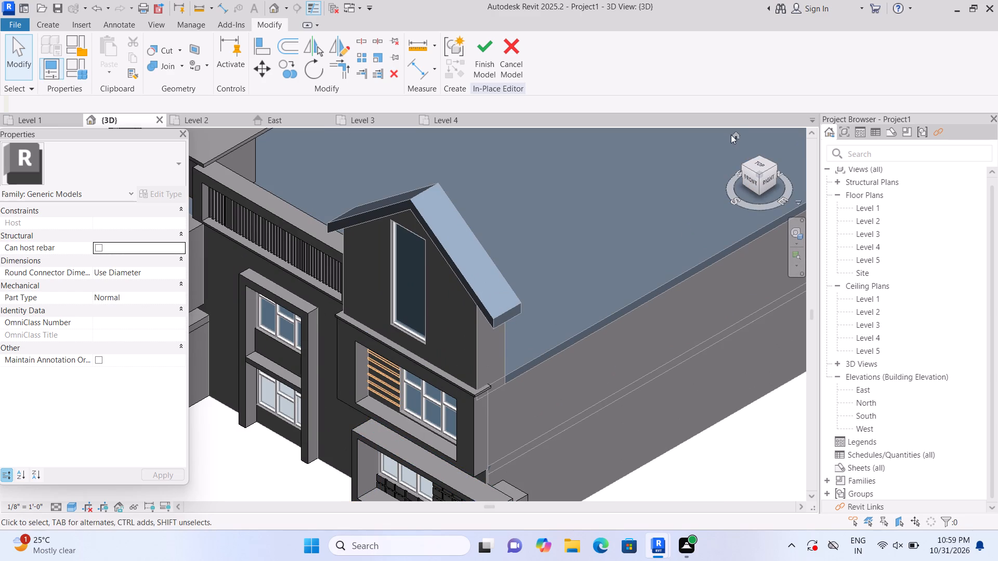
{"action": "left_click", "coordinate": [734, 132]}
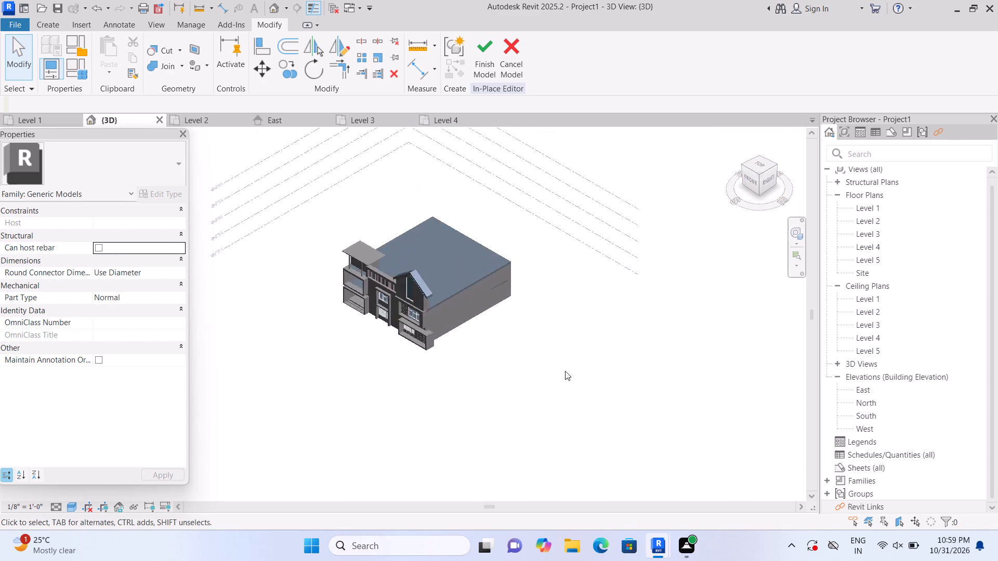
{"action": "left_click", "coordinate": [753, 181]}
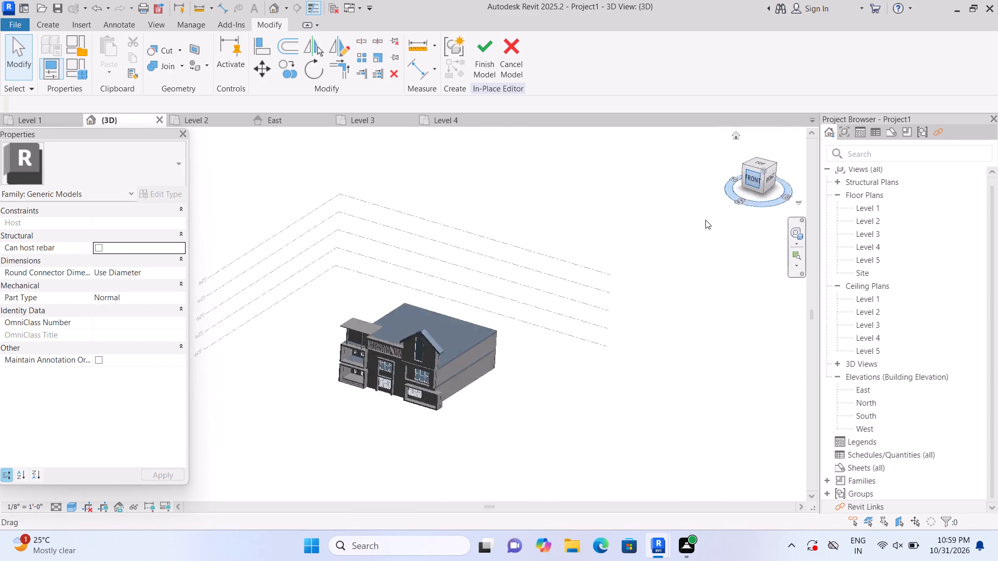
{"action": "scroll", "coordinate": [435, 346], "scroll_direction": "up", "scroll_amount": 11}
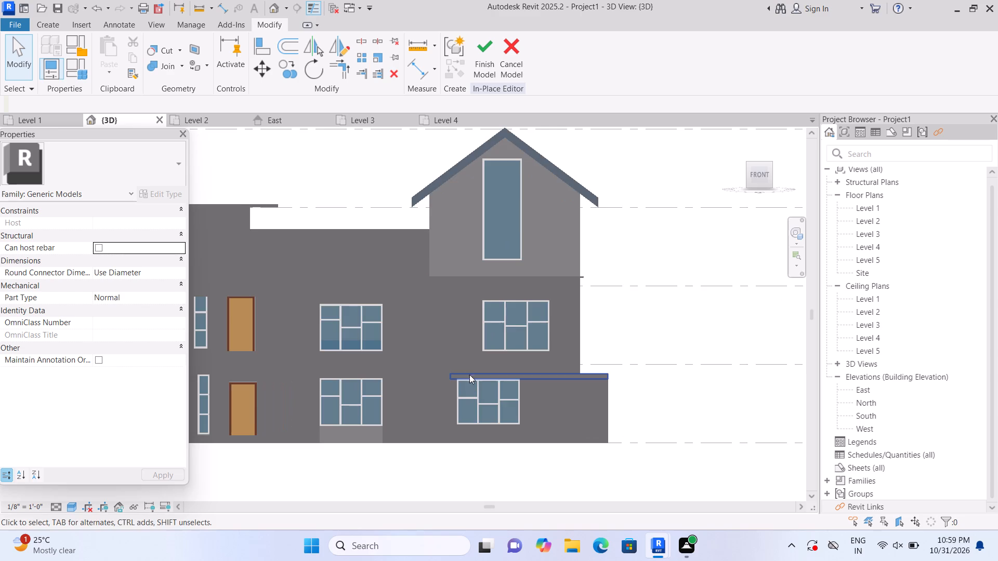
{"action": "scroll", "coordinate": [469, 375], "scroll_direction": "up", "scroll_amount": 3}
{"action": "double_click", "coordinate": [472, 315]}
{"action": "scroll", "coordinate": [472, 315], "scroll_direction": "up", "scroll_amount": 1}
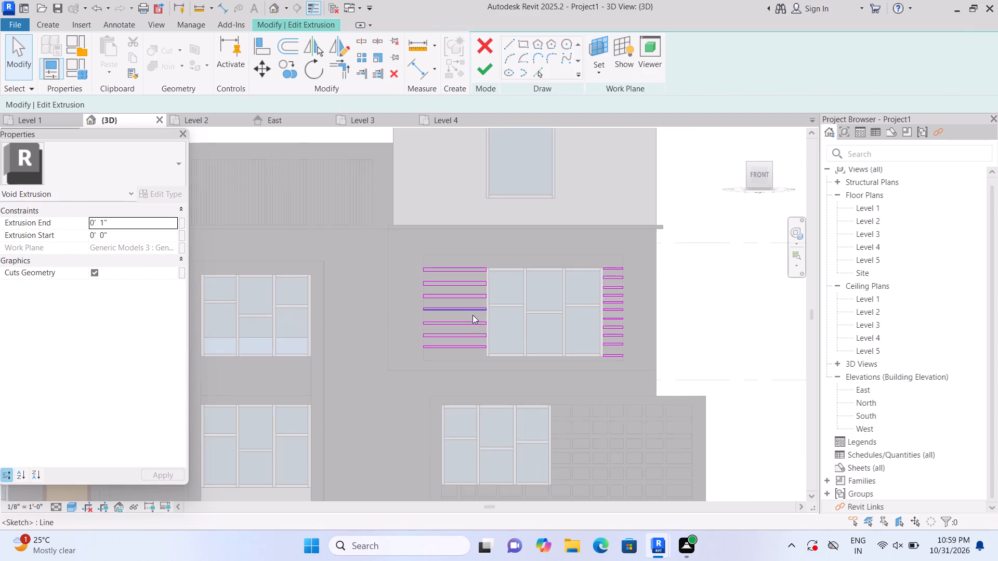
{"action": "scroll", "coordinate": [472, 313], "scroll_direction": "up", "scroll_amount": 4}
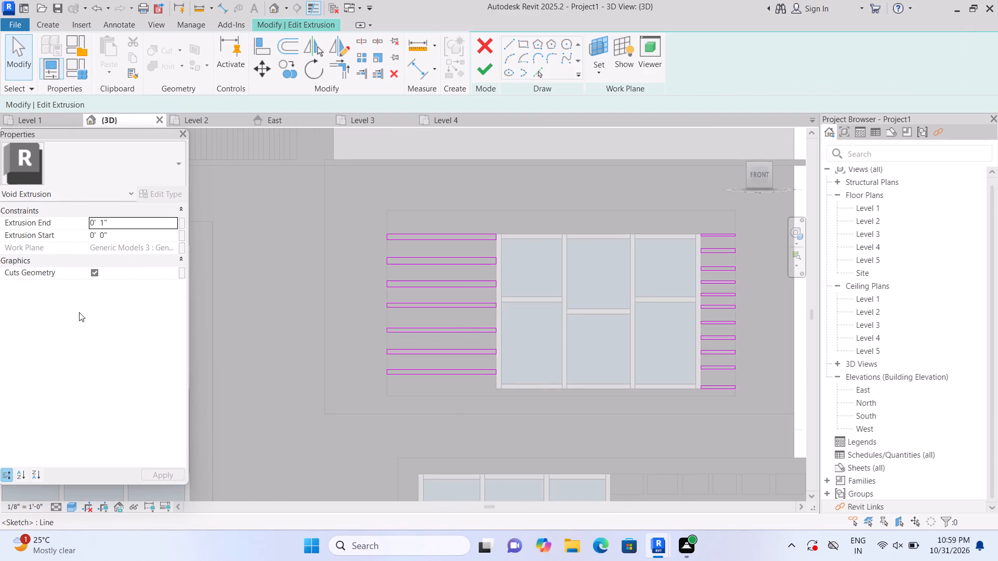
{"action": "scroll", "coordinate": [79, 313], "scroll_direction": "down", "scroll_amount": 1}
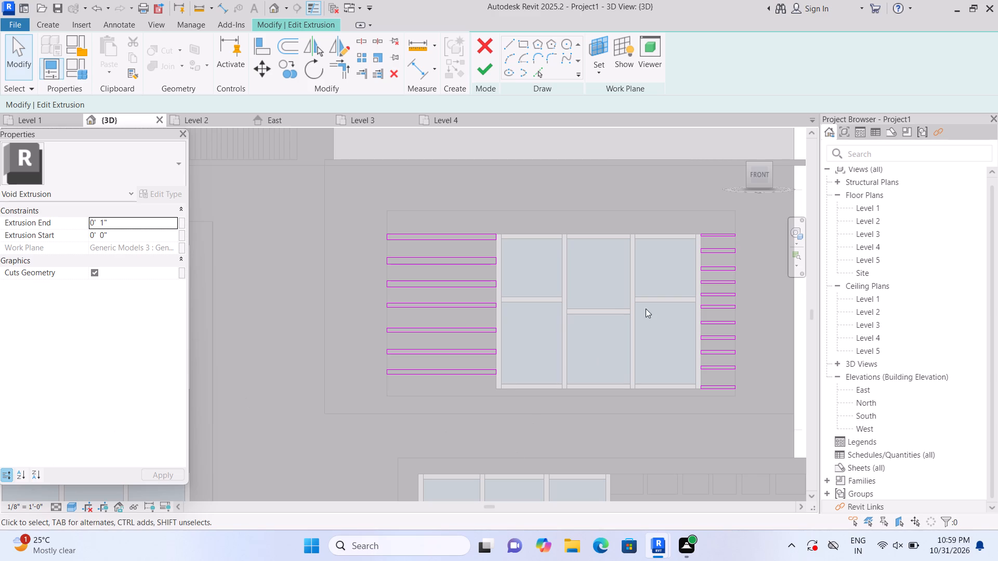
{"action": "scroll", "coordinate": [627, 289], "scroll_direction": "up", "scroll_amount": 2}
{"action": "scroll", "coordinate": [452, 210], "scroll_direction": "up", "scroll_amount": 1}
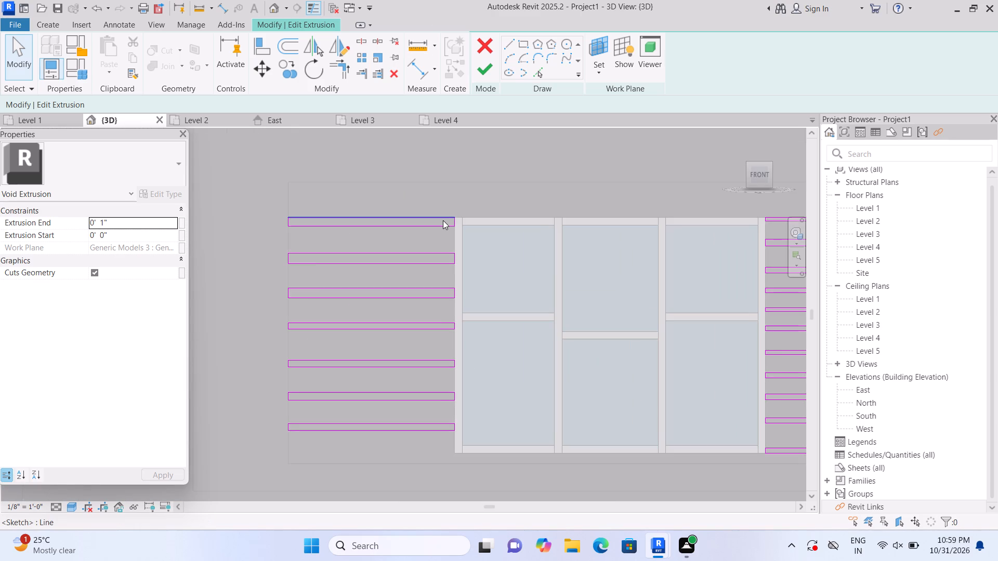
{"action": "double_click", "coordinate": [480, 72]}
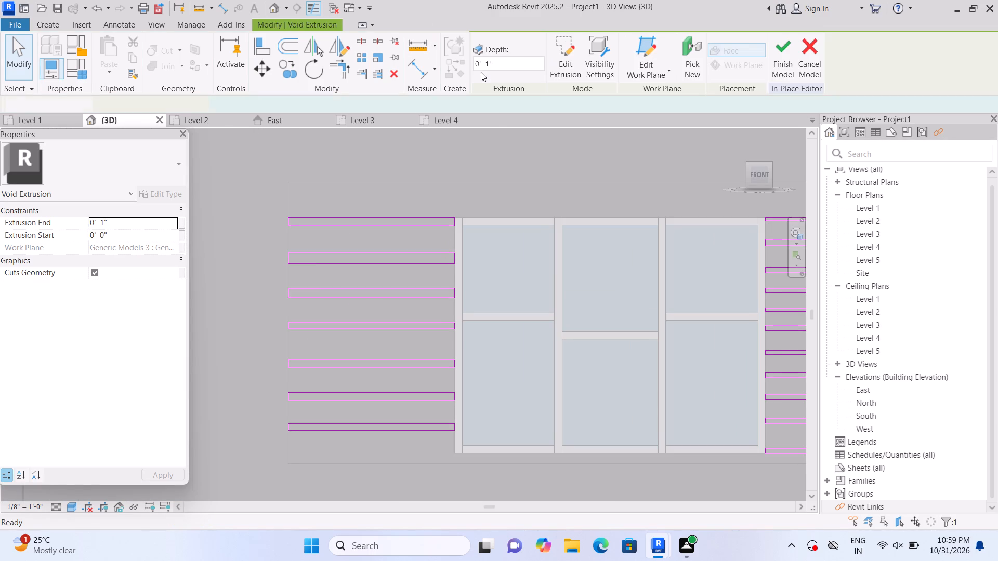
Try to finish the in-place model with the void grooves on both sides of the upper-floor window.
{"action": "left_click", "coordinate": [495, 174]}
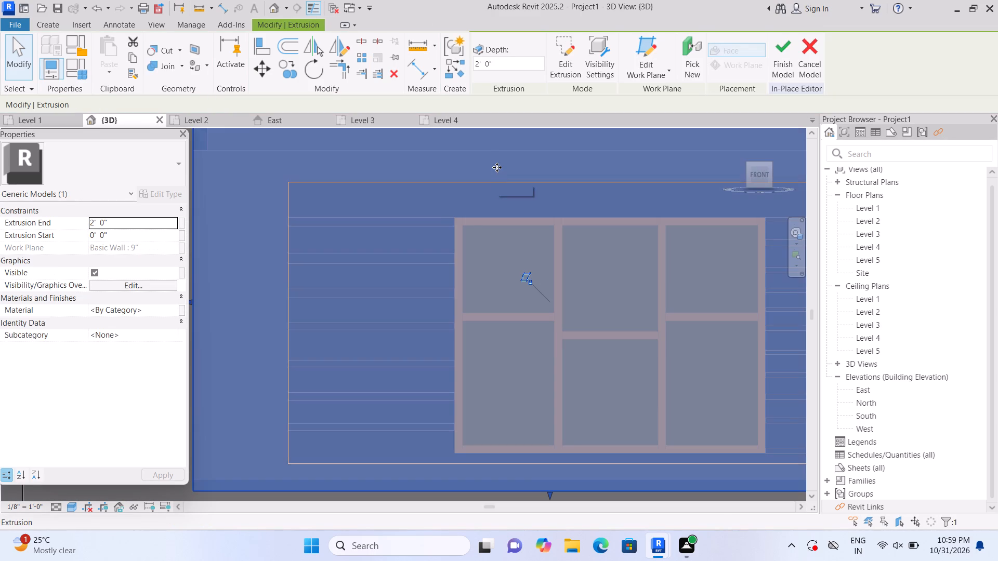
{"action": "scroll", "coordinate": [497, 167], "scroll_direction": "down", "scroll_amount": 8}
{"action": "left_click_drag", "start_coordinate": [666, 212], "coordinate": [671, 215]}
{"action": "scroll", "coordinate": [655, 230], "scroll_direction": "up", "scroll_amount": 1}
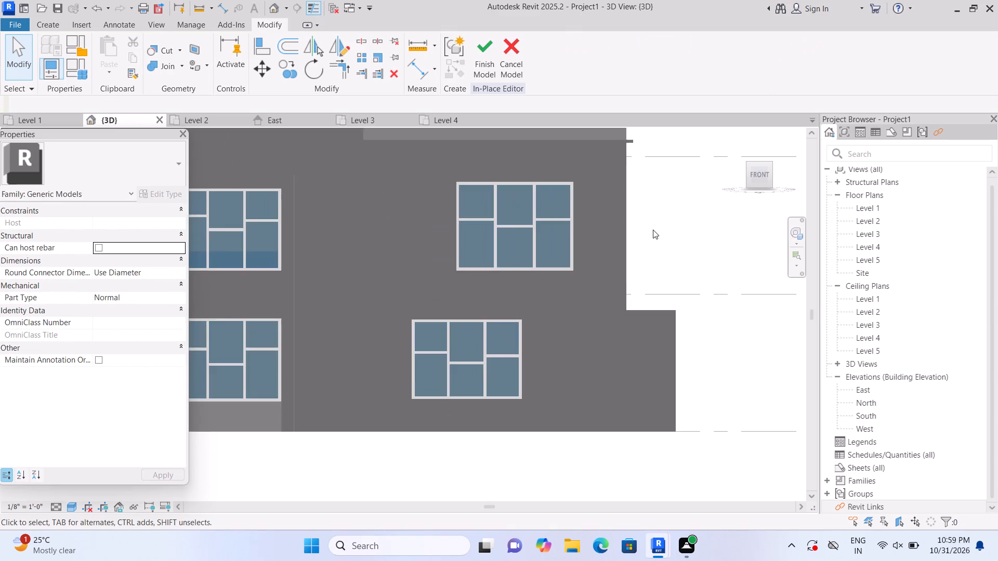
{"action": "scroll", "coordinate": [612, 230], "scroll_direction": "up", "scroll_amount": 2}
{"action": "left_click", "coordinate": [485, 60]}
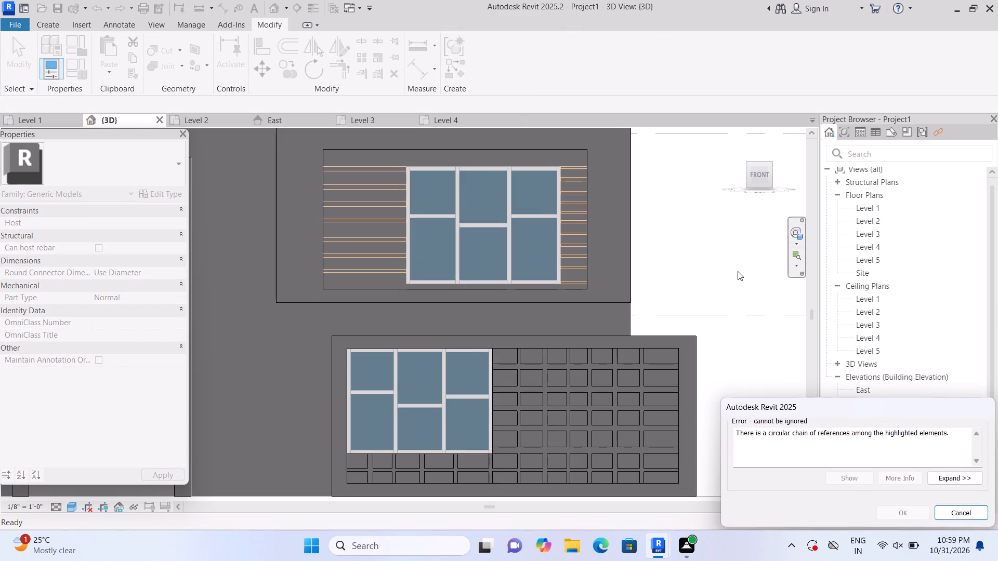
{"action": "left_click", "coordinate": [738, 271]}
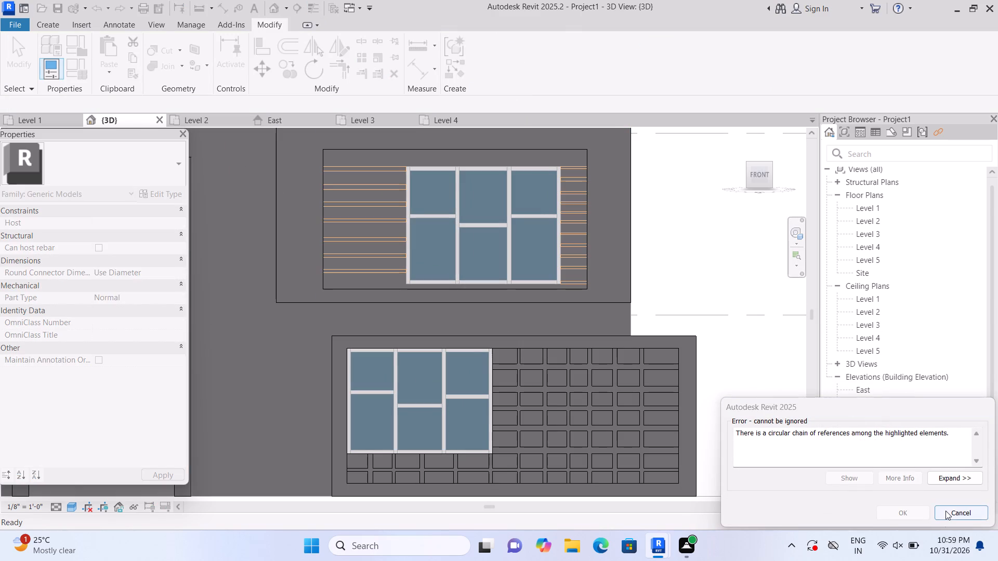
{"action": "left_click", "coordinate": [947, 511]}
Examine the void extrusion of horizontal grooves around the upper-floor window.
{"action": "scroll", "coordinate": [571, 242], "scroll_direction": "up", "scroll_amount": 1}
{"action": "scroll", "coordinate": [362, 282], "scroll_direction": "up", "scroll_amount": 2}
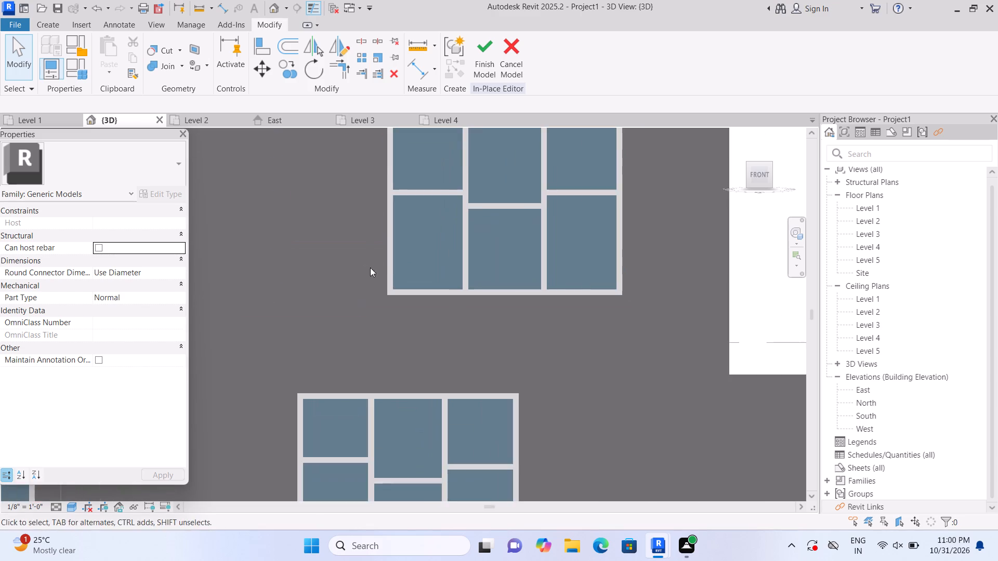
{"action": "scroll", "coordinate": [370, 268], "scroll_direction": "up", "scroll_amount": 10}
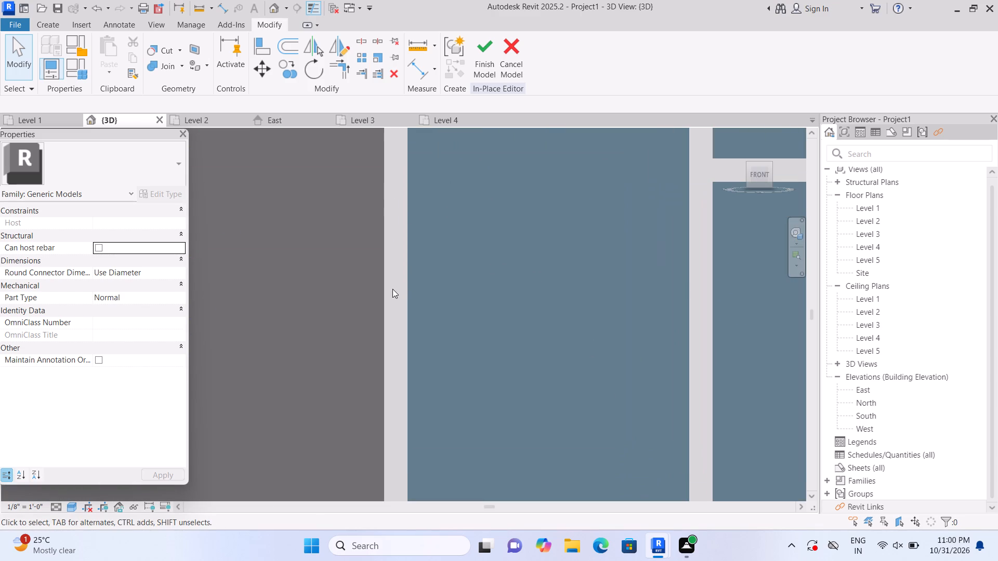
{"action": "scroll", "coordinate": [371, 255], "scroll_direction": "up", "scroll_amount": 1}
{"action": "left_click", "coordinate": [371, 255]}
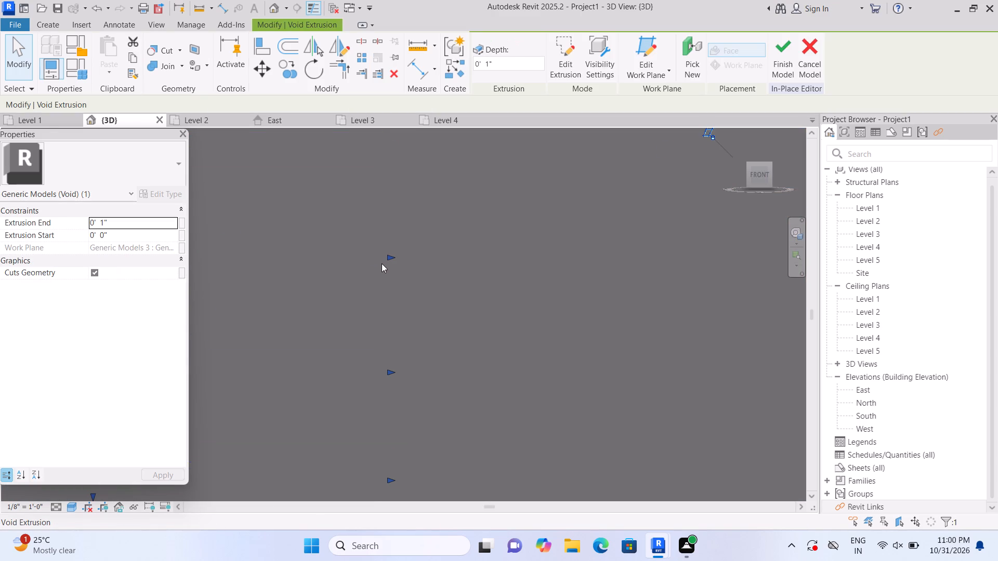
{"action": "scroll", "coordinate": [382, 265], "scroll_direction": "down", "scroll_amount": 19}
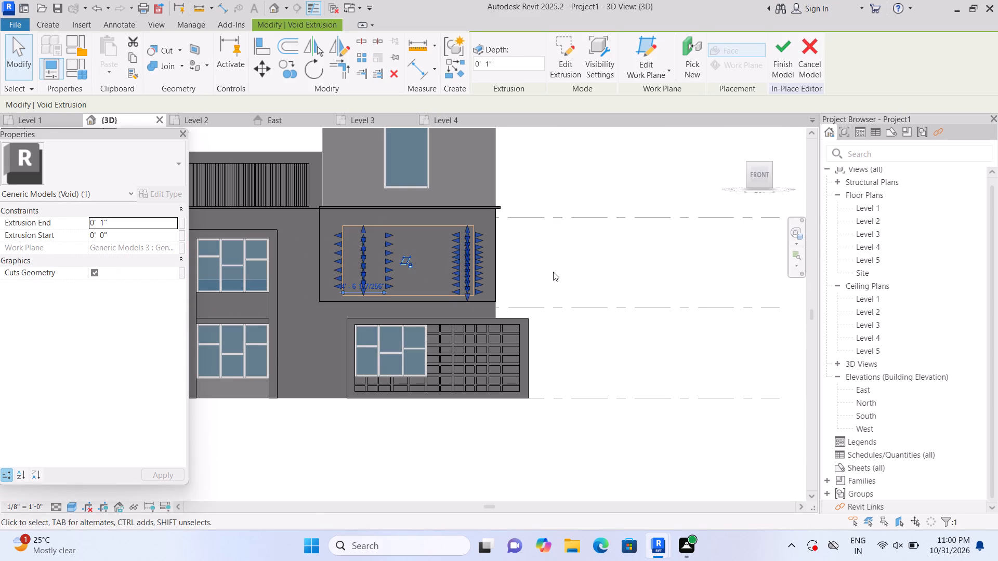
{"action": "left_click", "coordinate": [557, 269]}
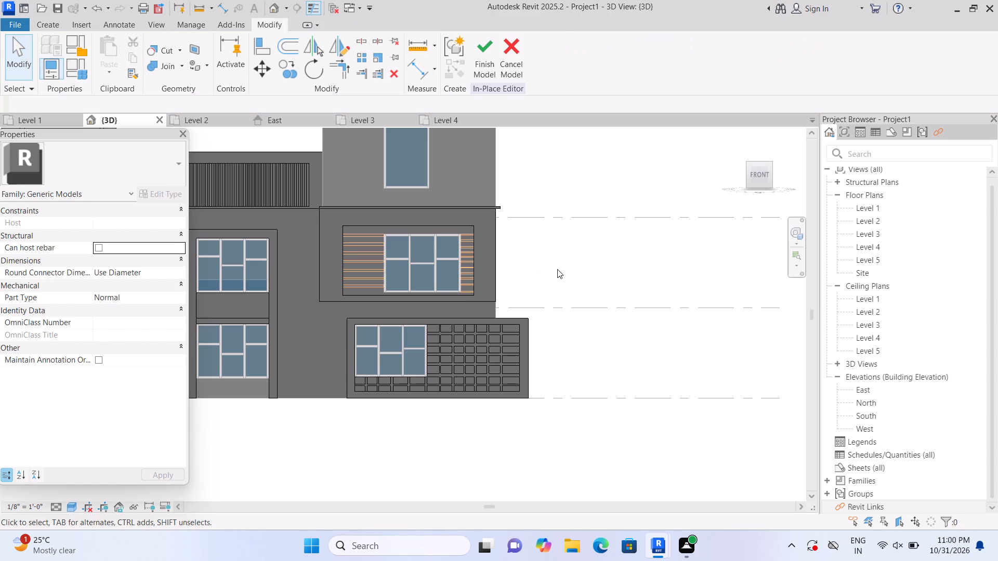
Delete the void extrusion of horizontal grooves on both sides of the upper-floor window.
{"action": "key", "text": "ctrl+z"}
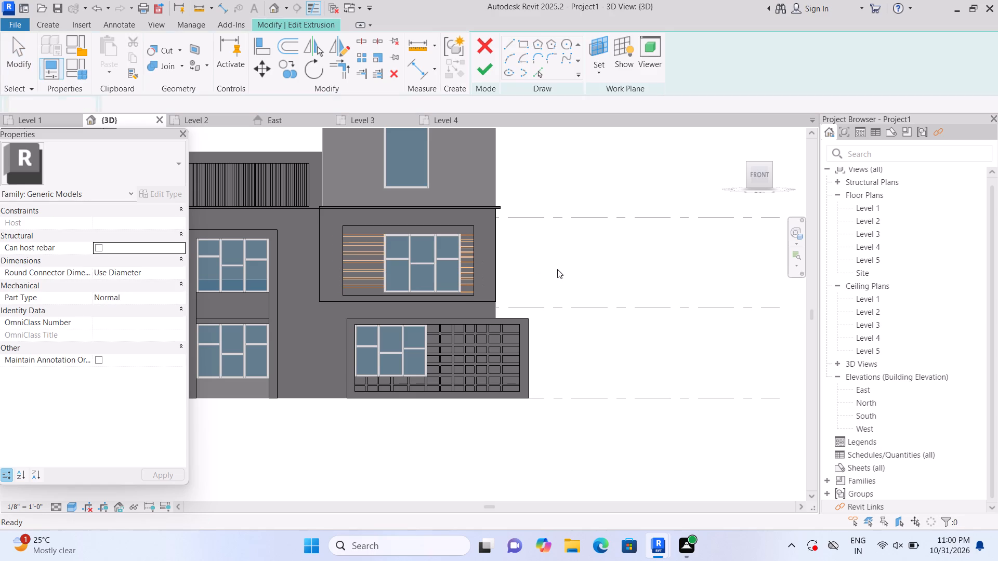
{"action": "left_click", "coordinate": [557, 269]}
{"action": "scroll", "coordinate": [522, 297], "scroll_direction": "down", "scroll_amount": 4}
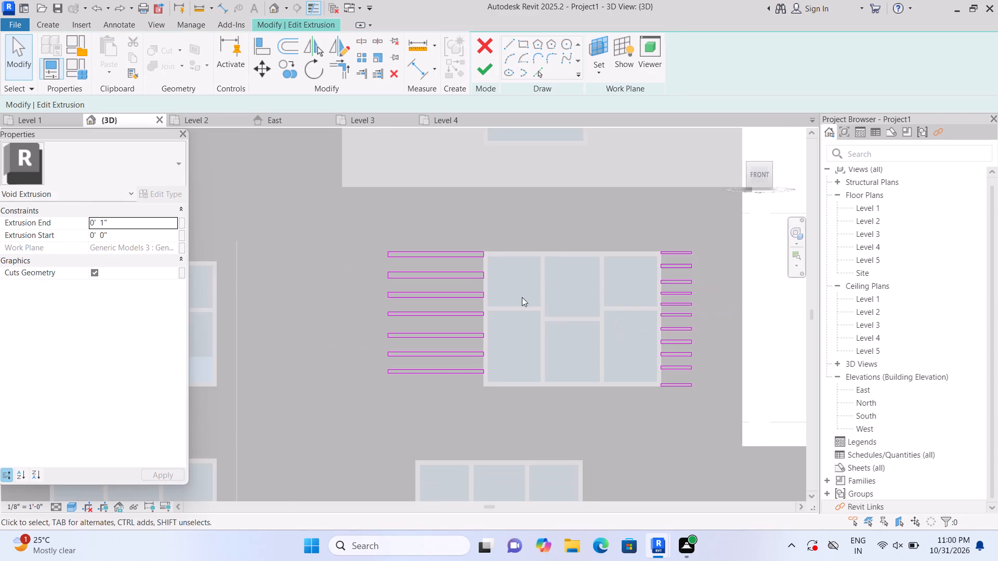
{"action": "scroll", "coordinate": [520, 302], "scroll_direction": "down", "scroll_amount": 2}
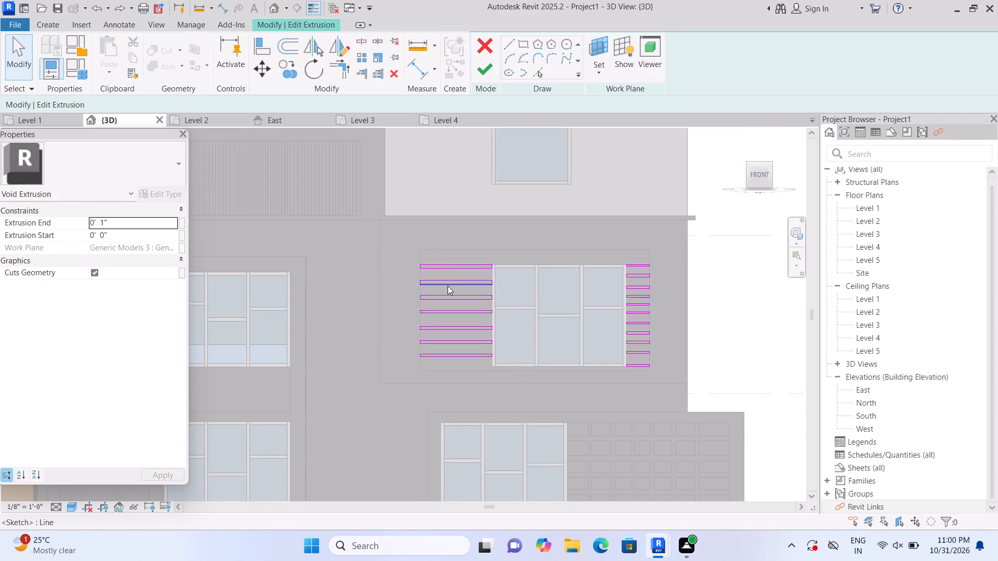
{"action": "scroll", "coordinate": [448, 279], "scroll_direction": "up", "scroll_amount": 1}
{"action": "left_click", "coordinate": [489, 68]}
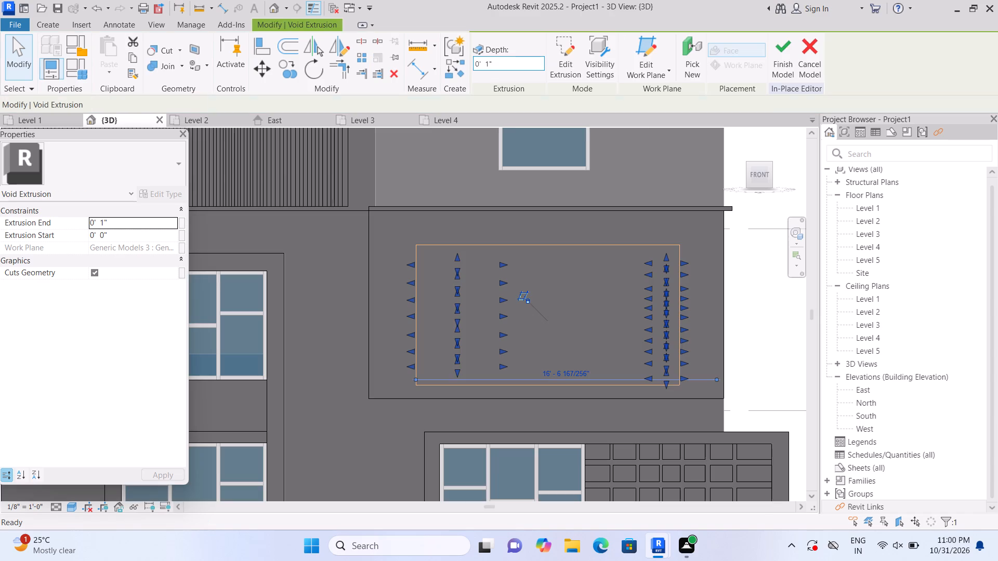
{"action": "key", "text": "Delete"}
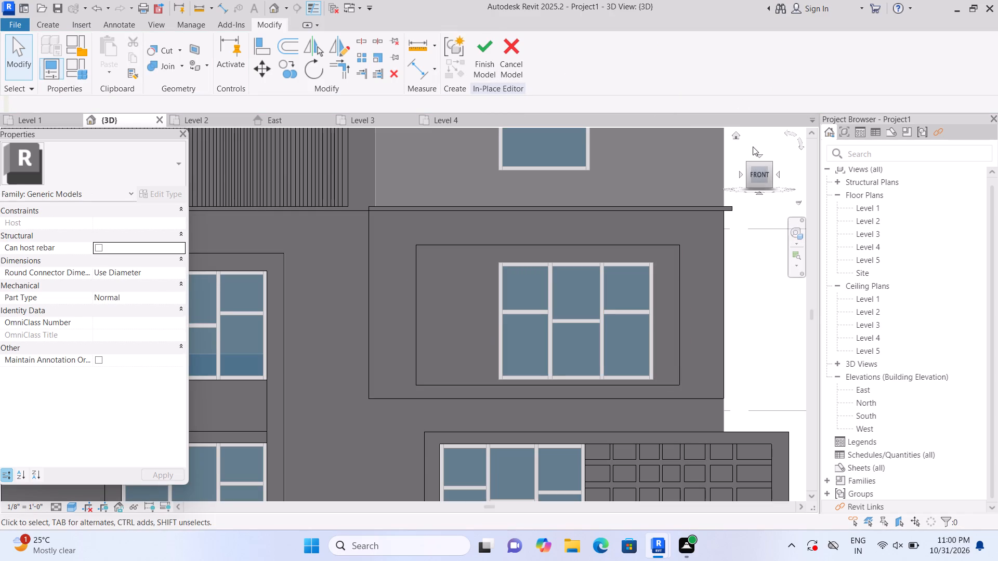
Examine the front facade's upper-floor recess and ground-floor groove grid in isometric and front views.
{"action": "left_click", "coordinate": [734, 135]}
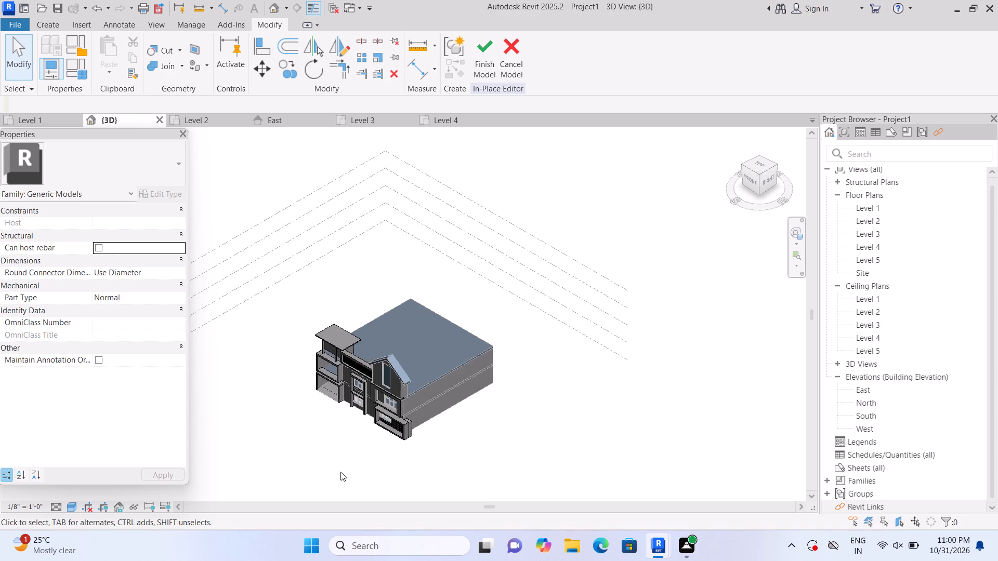
{"action": "scroll", "coordinate": [353, 458], "scroll_direction": "up", "scroll_amount": 10}
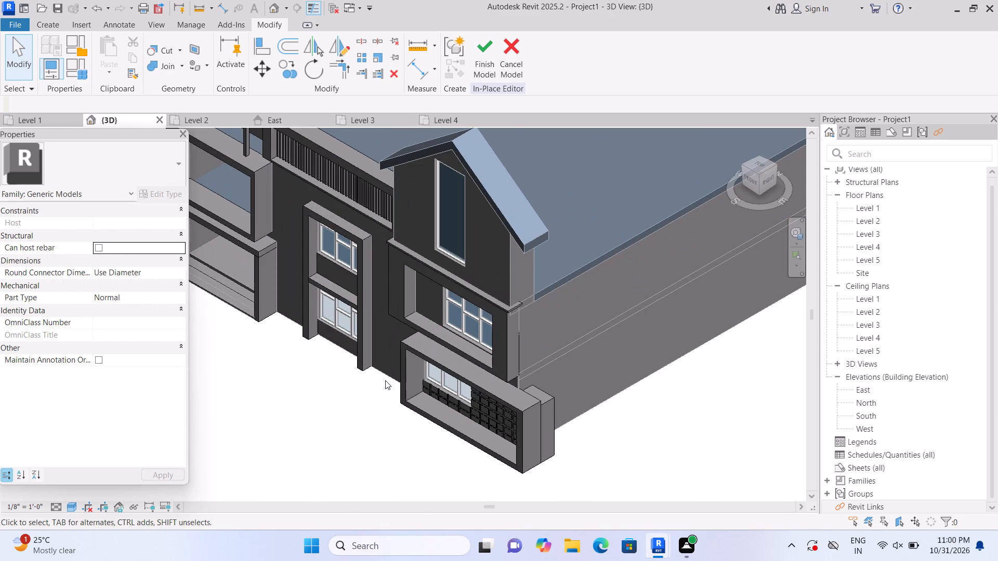
{"action": "scroll", "coordinate": [394, 370], "scroll_direction": "up", "scroll_amount": 2}
{"action": "scroll", "coordinate": [456, 273], "scroll_direction": "up", "scroll_amount": 1}
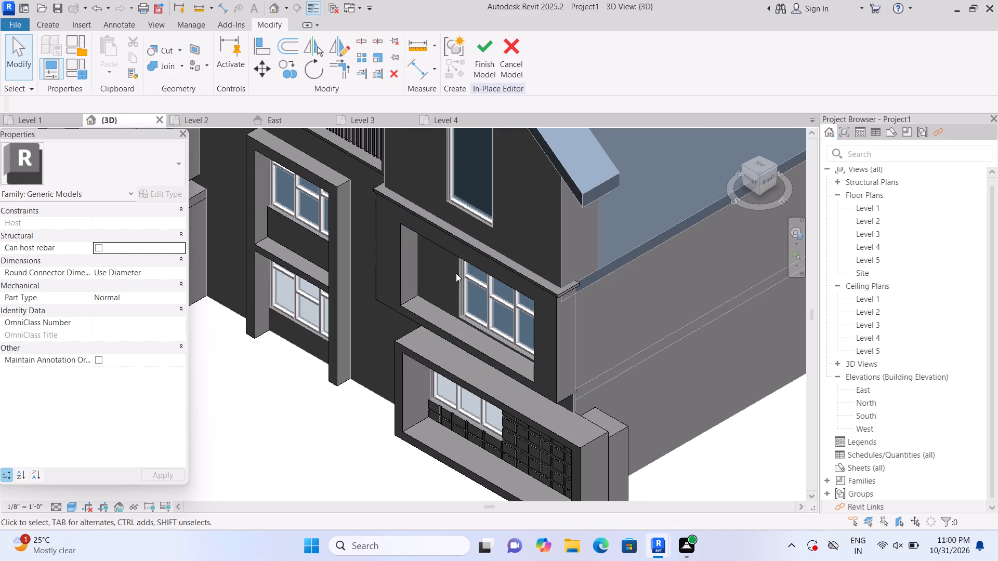
{"action": "scroll", "coordinate": [456, 273], "scroll_direction": "down", "scroll_amount": 3}
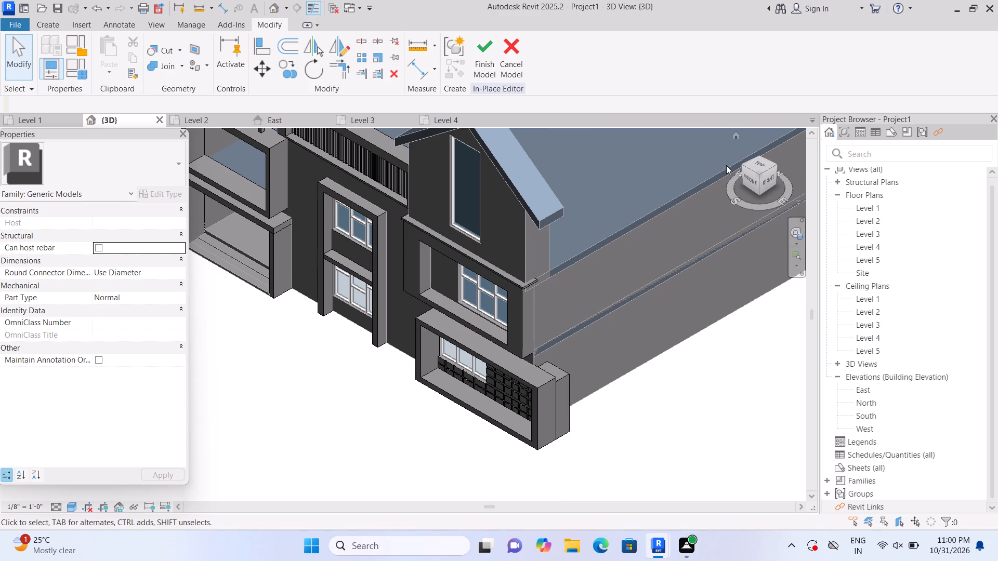
{"action": "left_click", "coordinate": [750, 175]}
{"action": "left_click", "coordinate": [751, 179]}
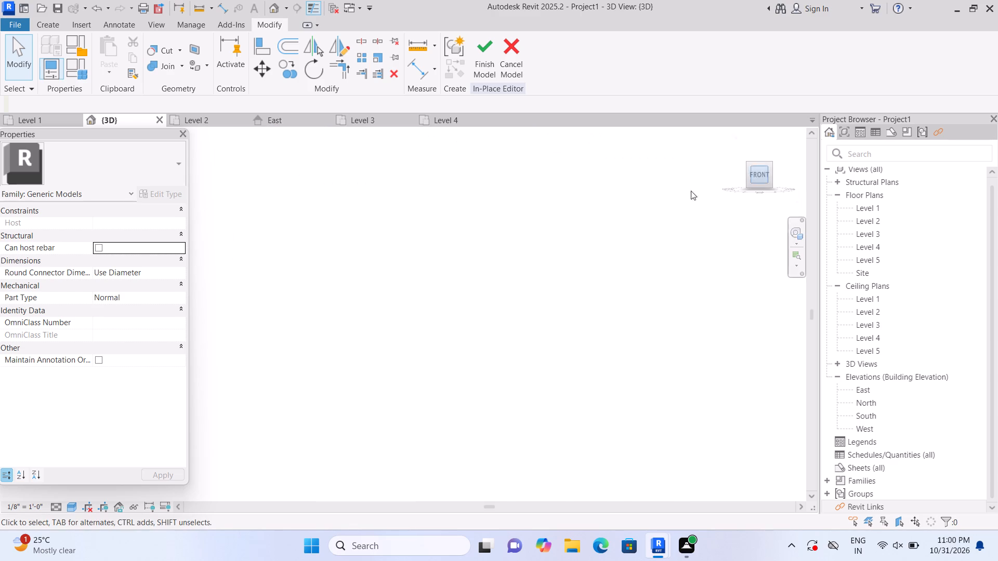
{"action": "scroll", "coordinate": [432, 334], "scroll_direction": "up", "scroll_amount": 12}
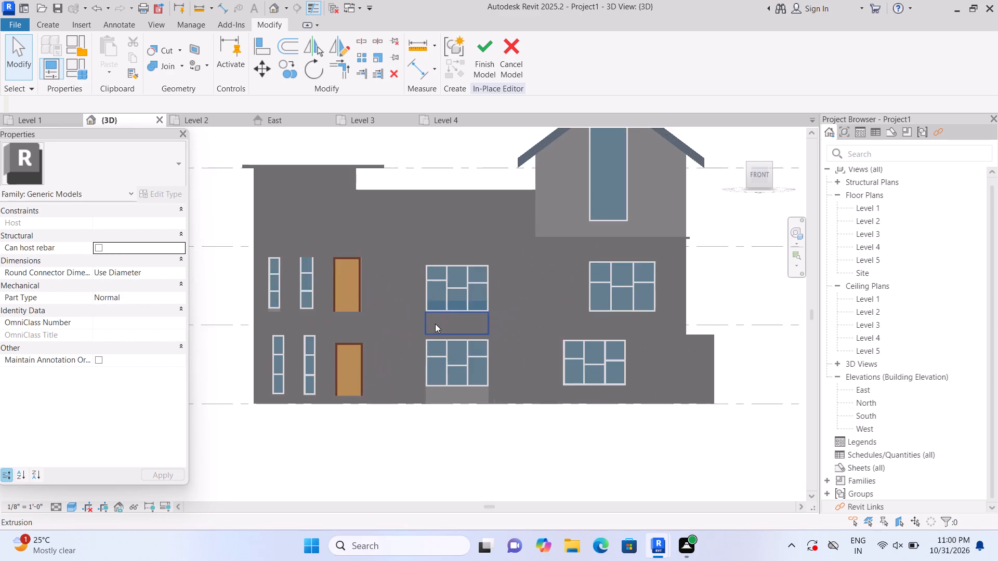
{"action": "scroll", "coordinate": [428, 327], "scroll_direction": "up", "scroll_amount": 1}
{"action": "middle_click_drag", "start_coordinate": [428, 327], "coordinate": [389, 288]}
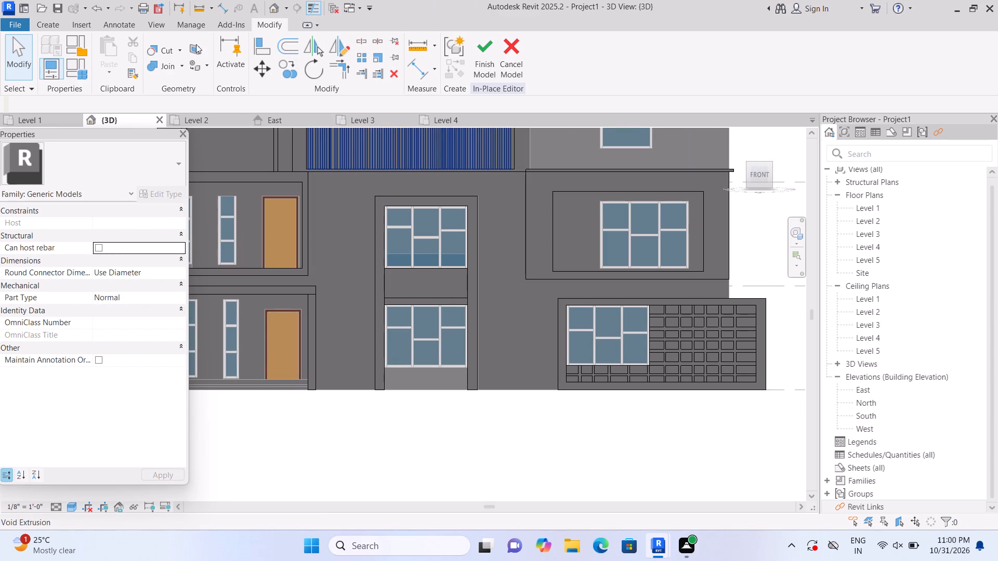
Start a 1" void extrusion on the wall band between the stacked centre windows and sketch a full-height vertical strip about 2 3/8" wide.
{"action": "left_click", "coordinate": [50, 23]}
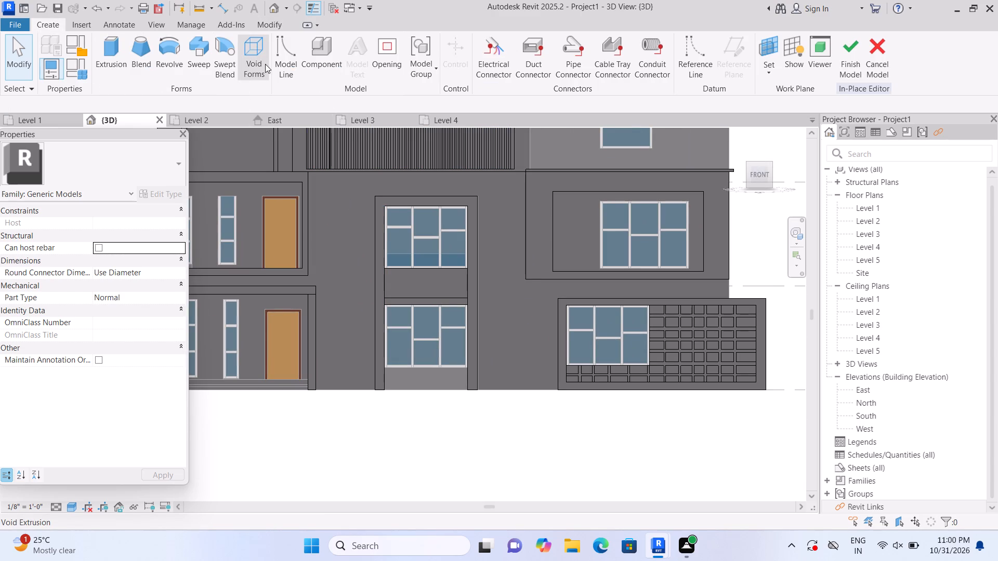
{"action": "double_click", "coordinate": [266, 64]}
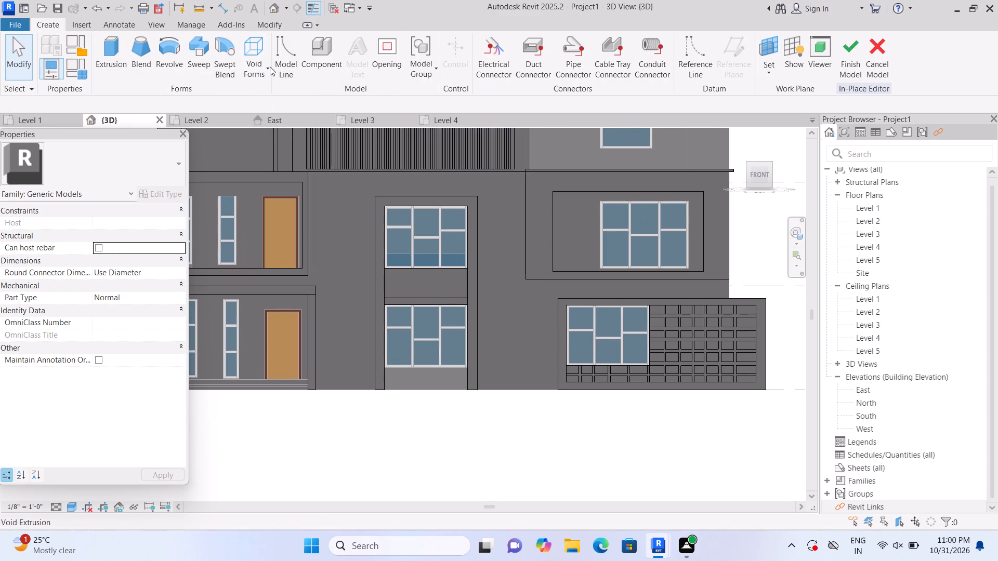
{"action": "left_click", "coordinate": [266, 65]}
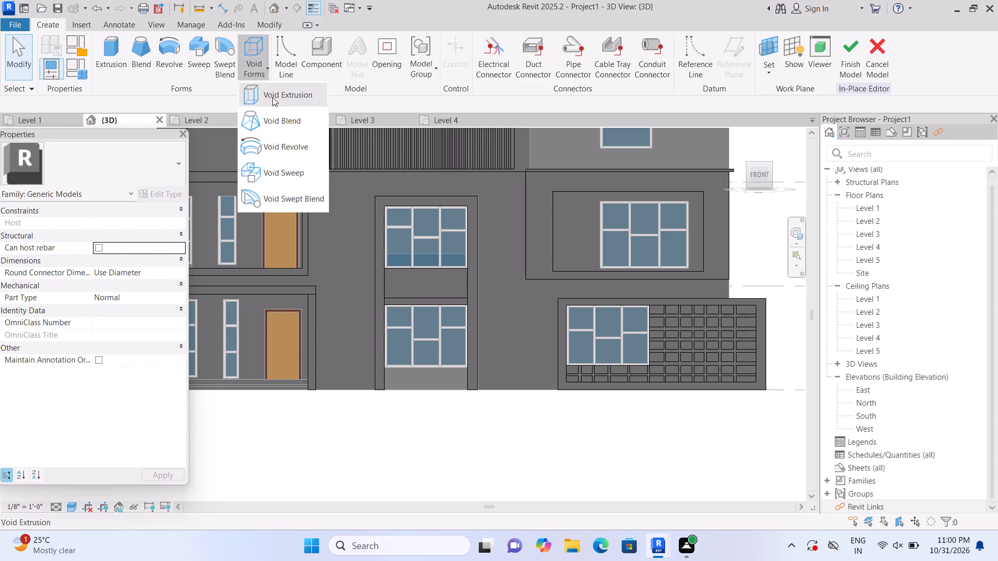
{"action": "left_click", "coordinate": [272, 97]}
{"action": "left_click", "coordinate": [670, 72]}
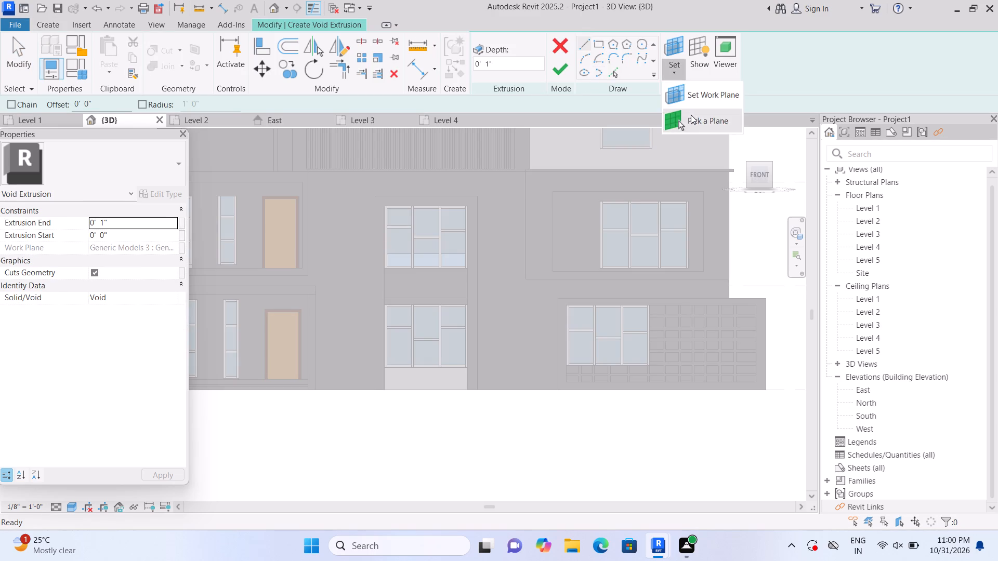
{"action": "left_click", "coordinate": [691, 115]}
{"action": "scroll", "coordinate": [451, 255], "scroll_direction": "up", "scroll_amount": 2}
{"action": "scroll", "coordinate": [404, 314], "scroll_direction": "up", "scroll_amount": 2}
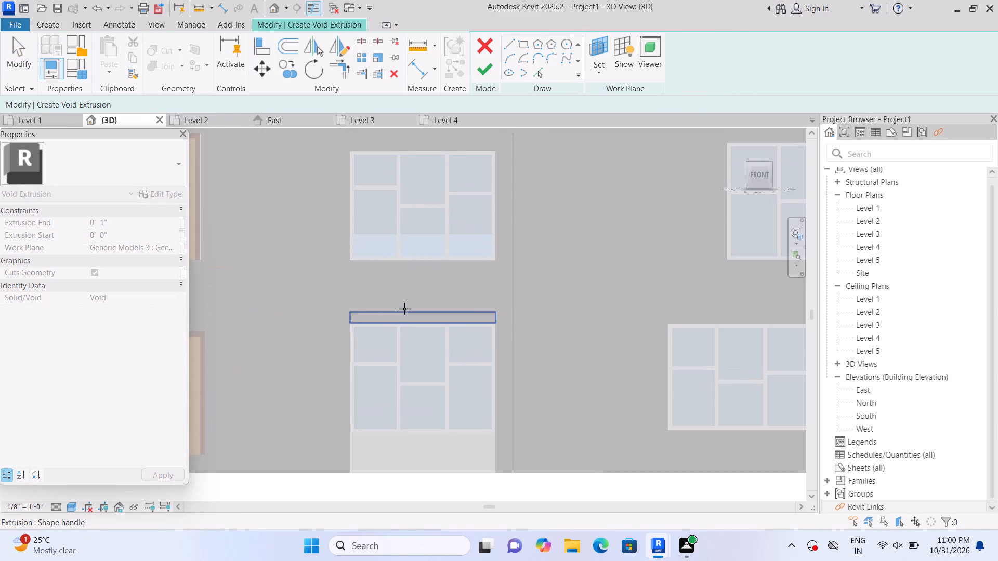
{"action": "scroll", "coordinate": [403, 302], "scroll_direction": "up", "scroll_amount": 2}
{"action": "double_click", "coordinate": [404, 288]}
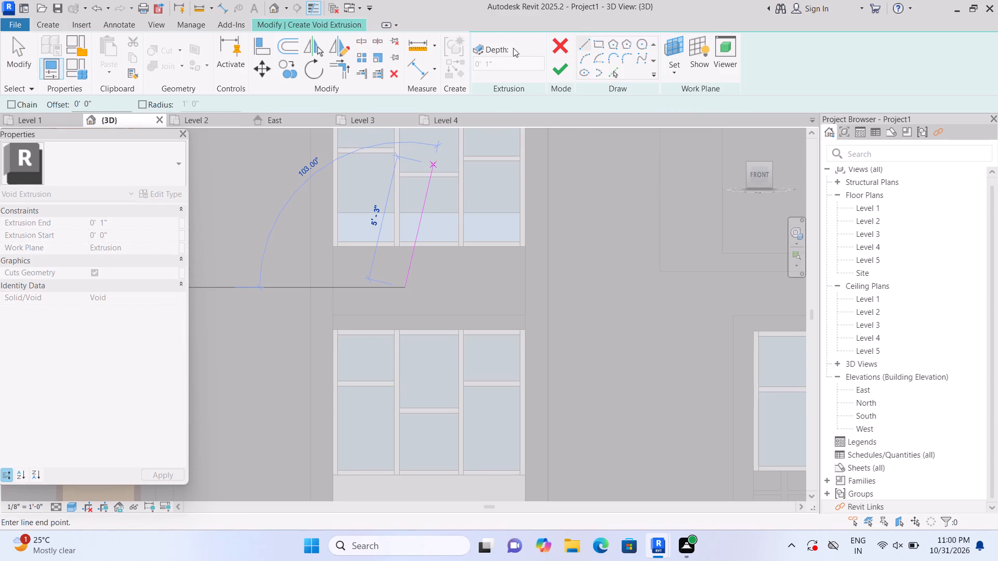
{"action": "double_click", "coordinate": [602, 46]}
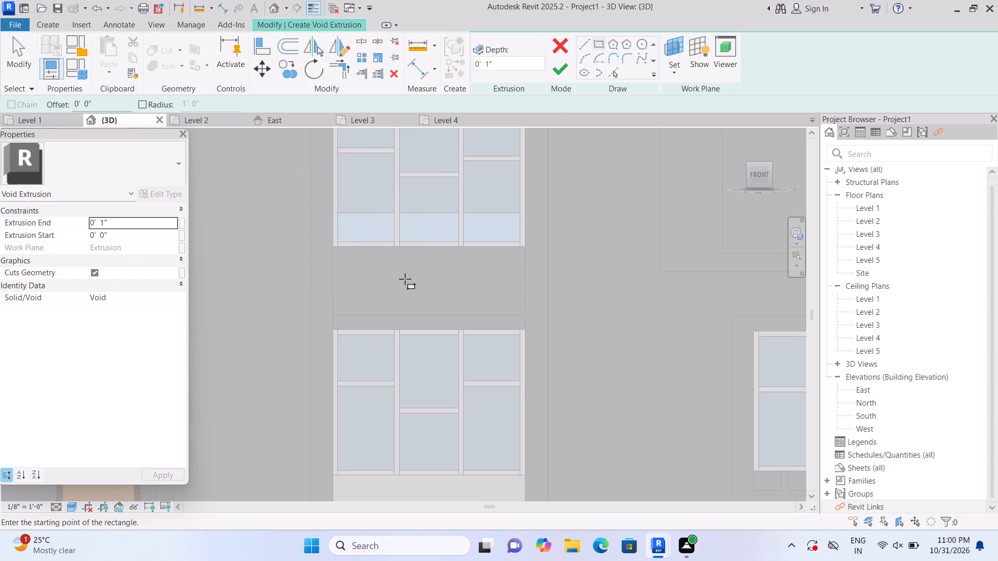
{"action": "scroll", "coordinate": [399, 279], "scroll_direction": "up", "scroll_amount": 2}
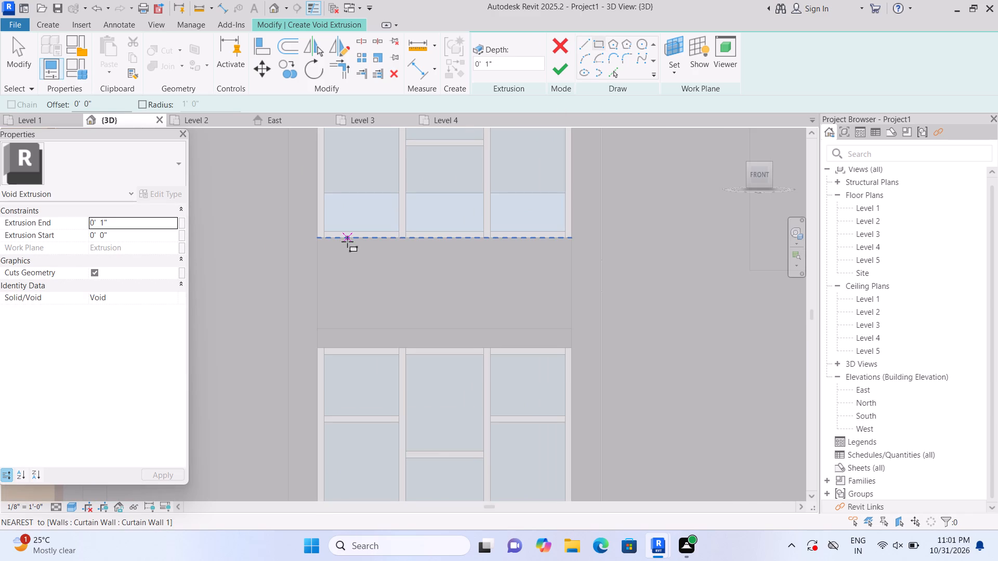
{"action": "double_click", "coordinate": [347, 242]}
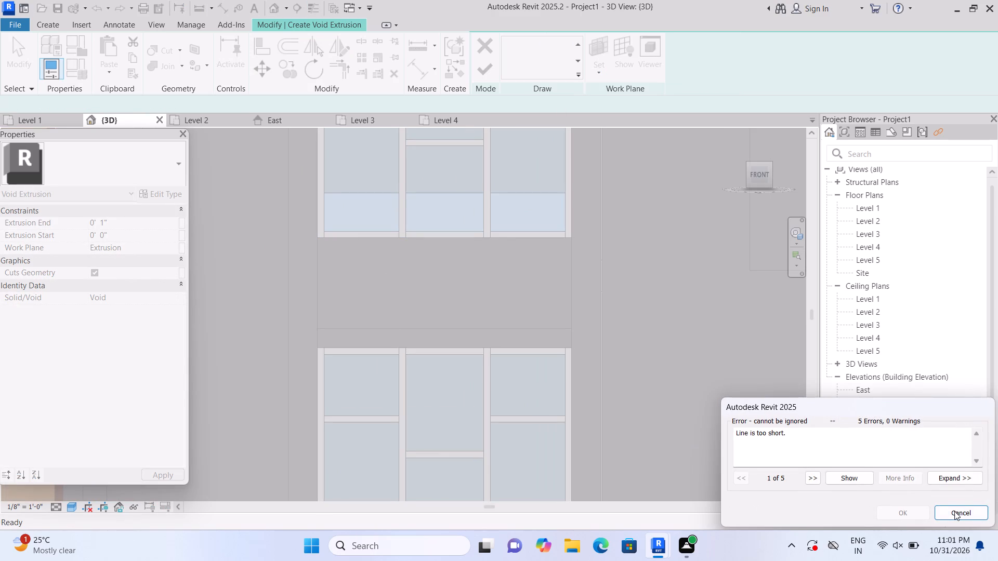
{"action": "left_click", "coordinate": [953, 511]}
{"action": "left_click", "coordinate": [523, 42]}
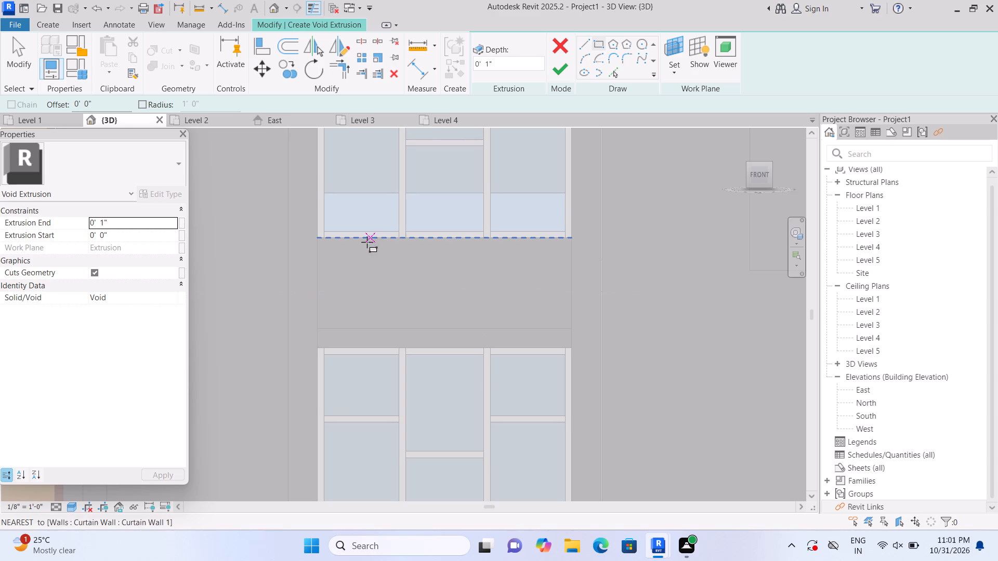
{"action": "left_click", "coordinate": [347, 236]}
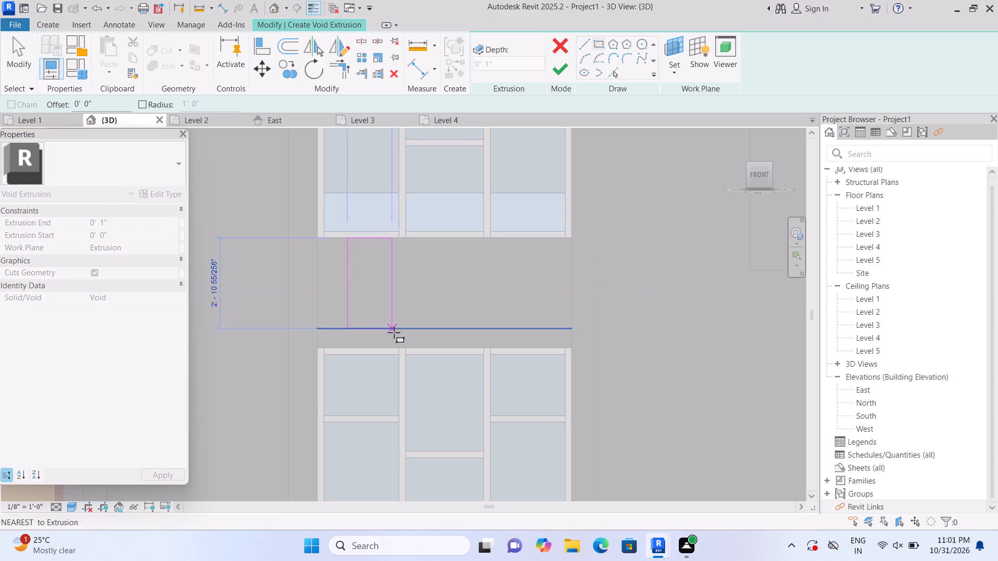
{"action": "left_click", "coordinate": [353, 327]}
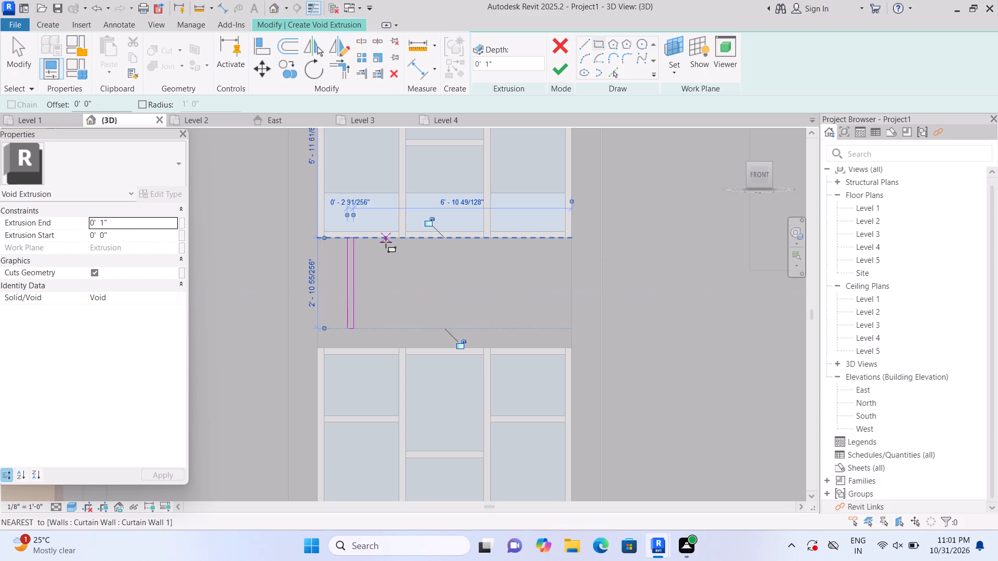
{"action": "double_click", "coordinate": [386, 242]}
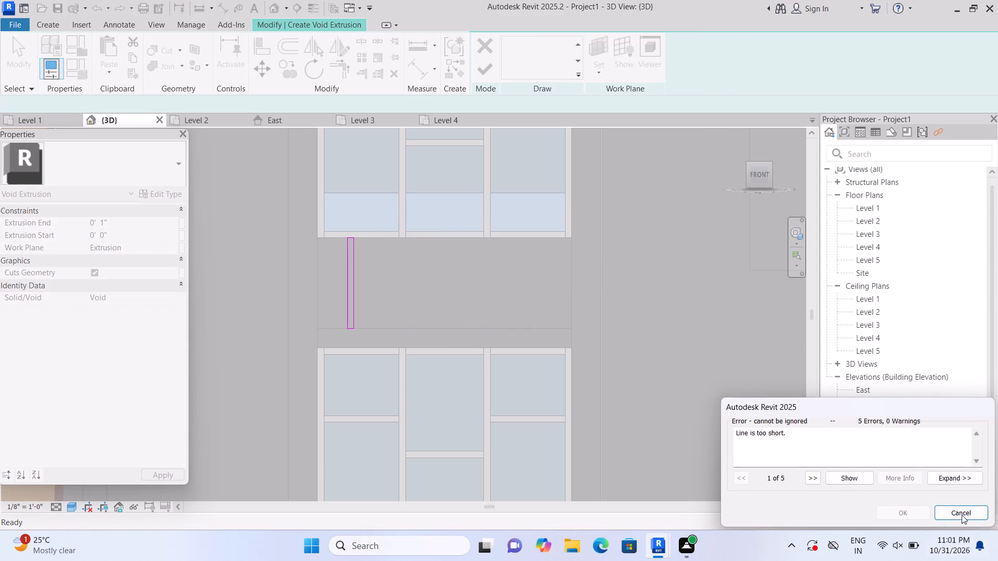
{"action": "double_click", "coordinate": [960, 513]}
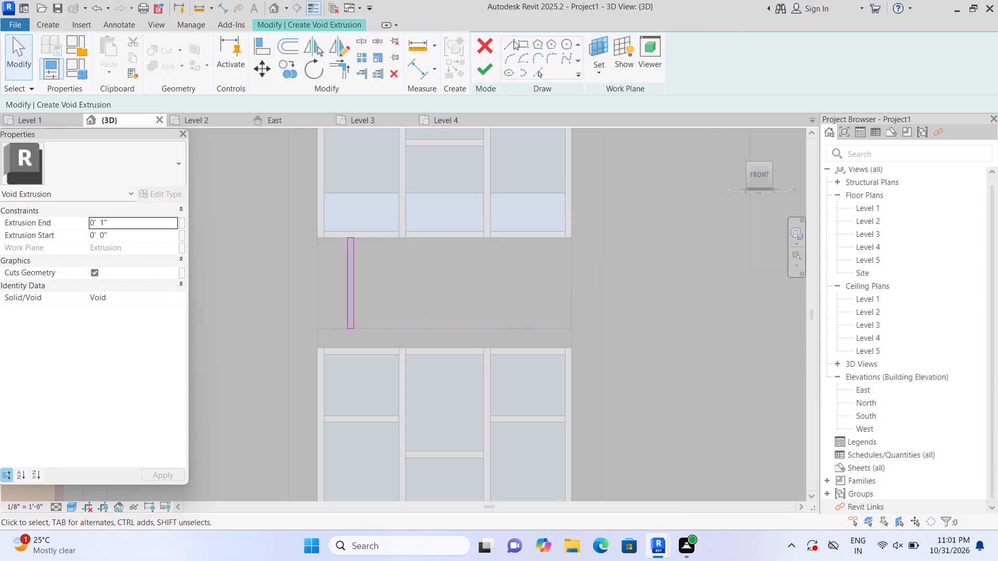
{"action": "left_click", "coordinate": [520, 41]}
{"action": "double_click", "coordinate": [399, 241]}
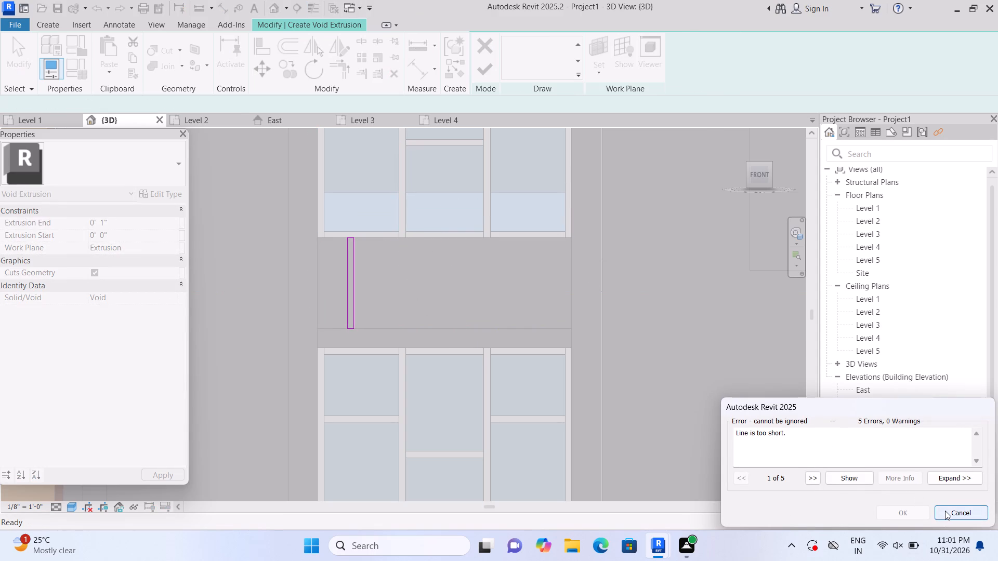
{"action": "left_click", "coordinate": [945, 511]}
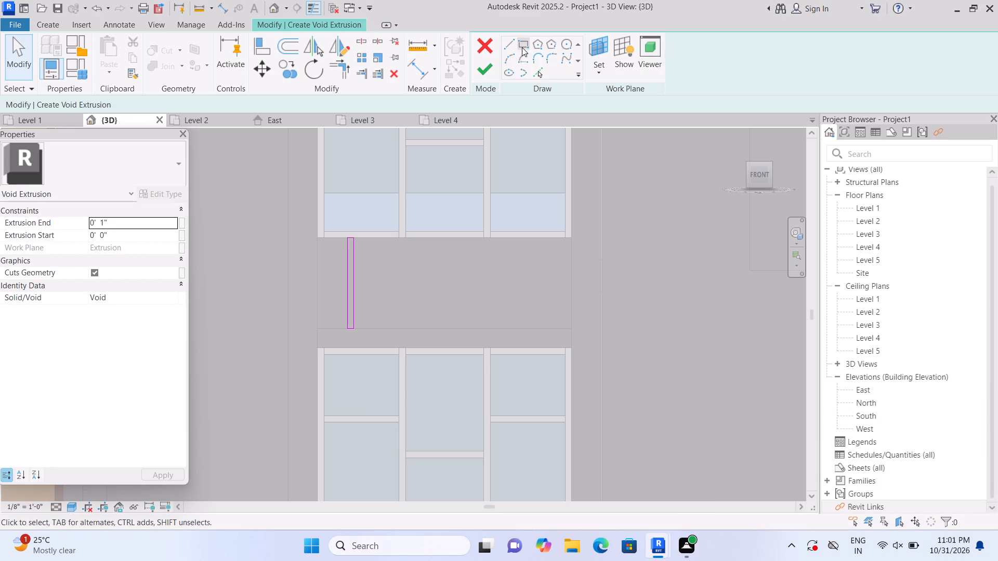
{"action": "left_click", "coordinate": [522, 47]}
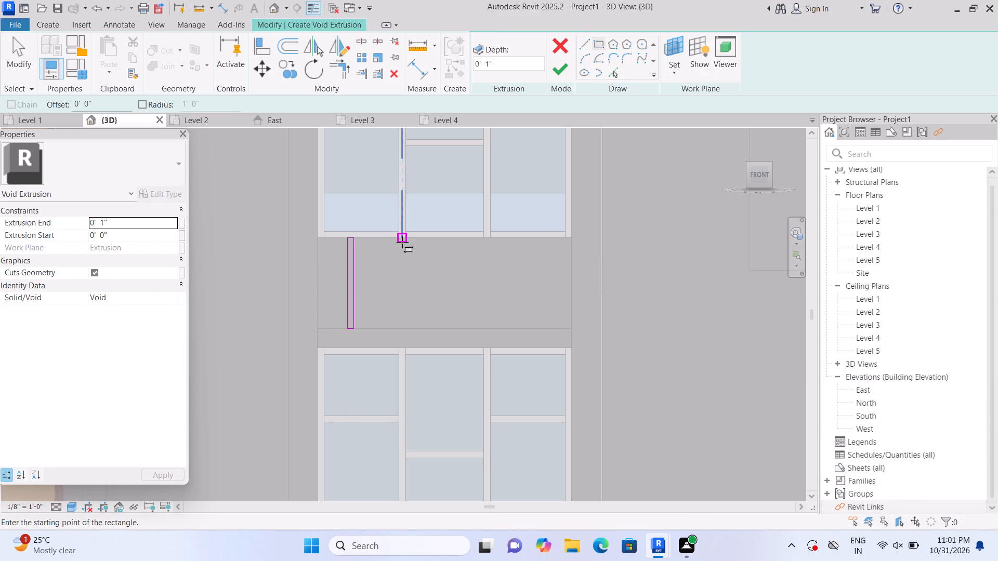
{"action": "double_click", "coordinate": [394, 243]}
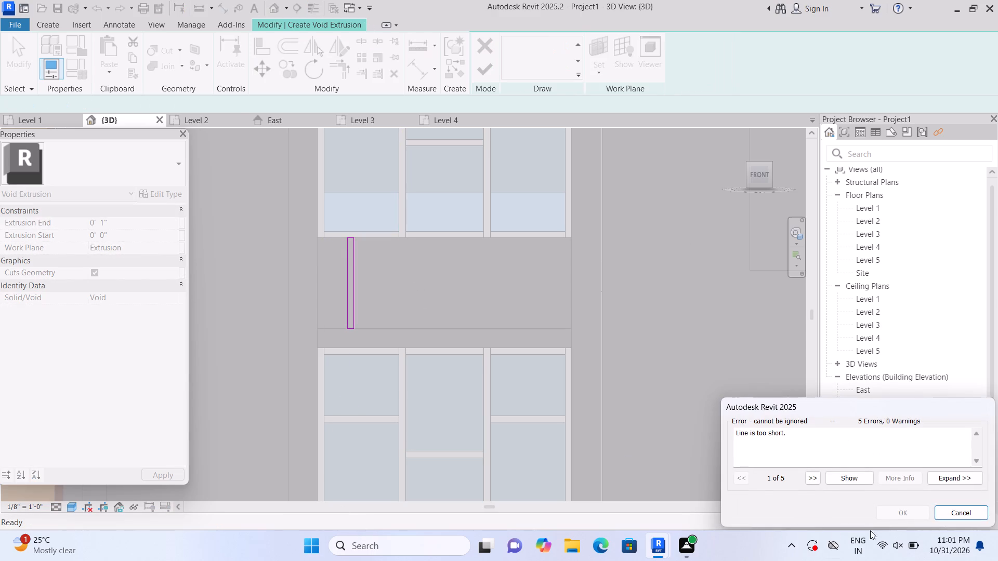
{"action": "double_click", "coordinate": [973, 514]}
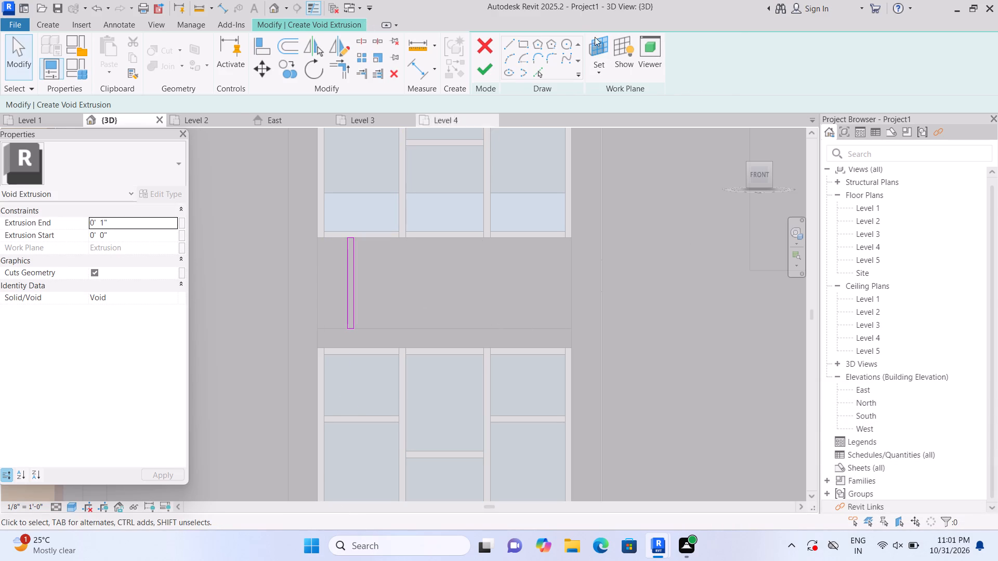
Sketch four more evenly spaced vertical strips about 3" wide across the band and finish the 1" deep void extrusion.
{"action": "left_click", "coordinate": [522, 45]}
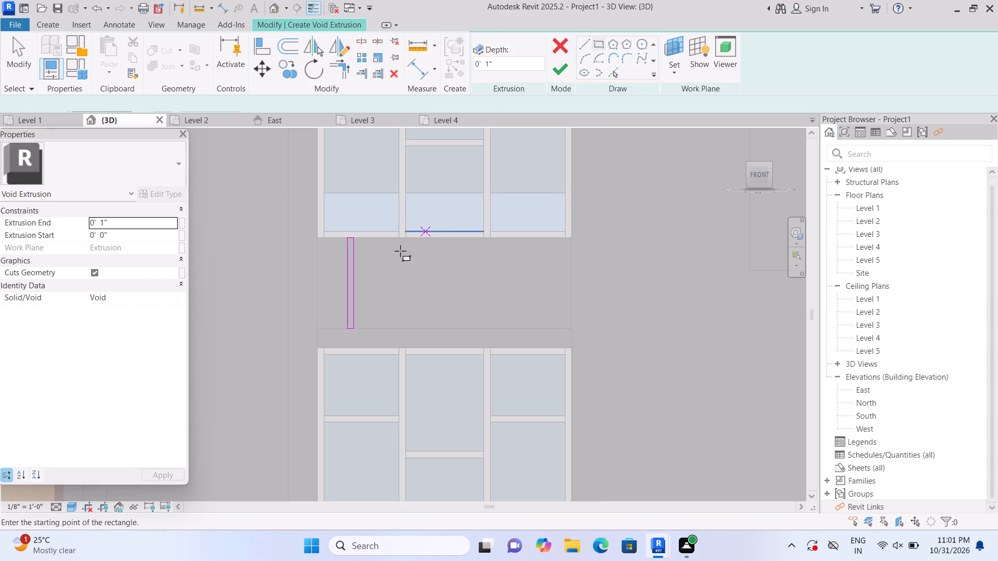
{"action": "left_click", "coordinate": [390, 241]}
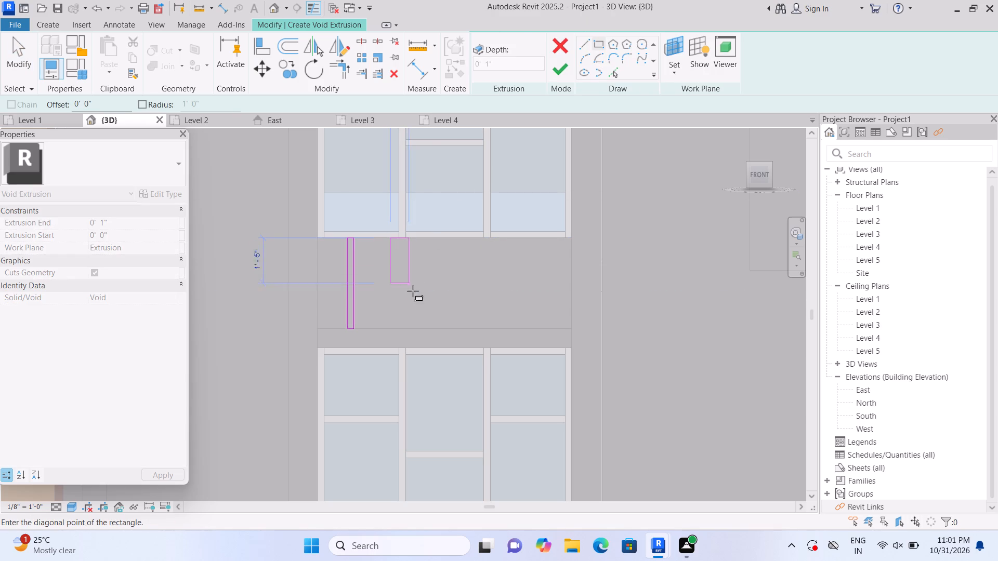
{"action": "left_click", "coordinate": [398, 330]}
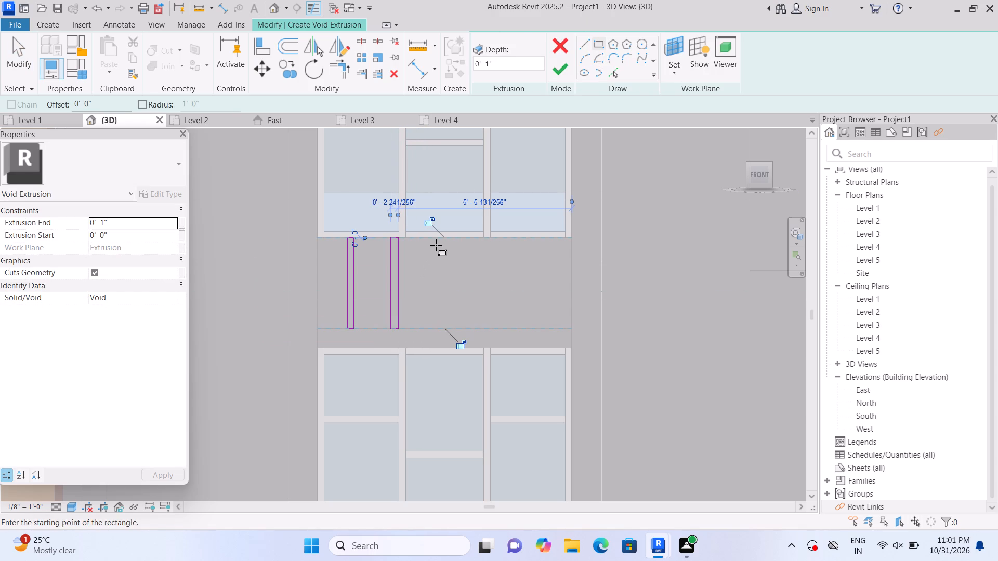
{"action": "left_click", "coordinate": [436, 241]}
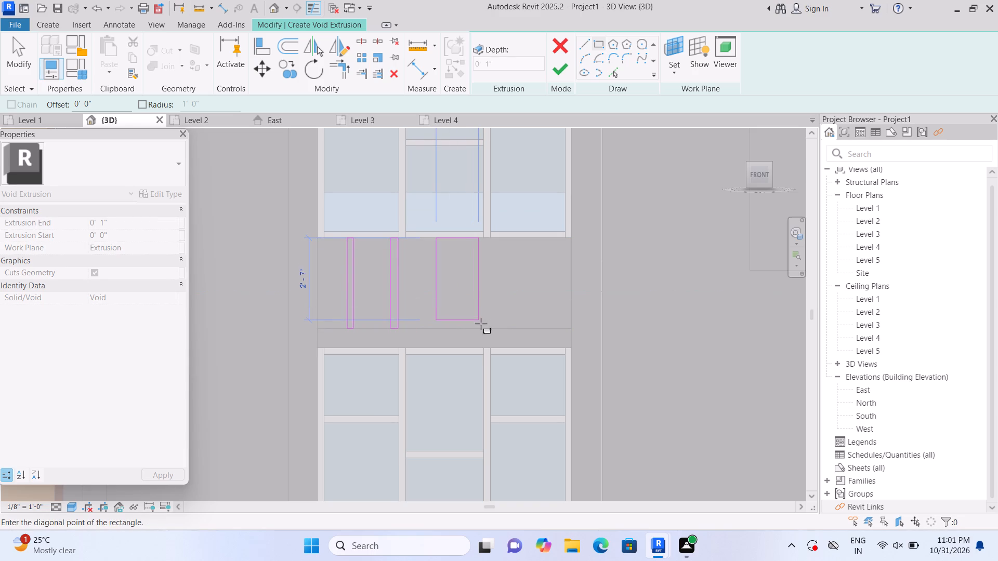
{"action": "left_click", "coordinate": [448, 330]}
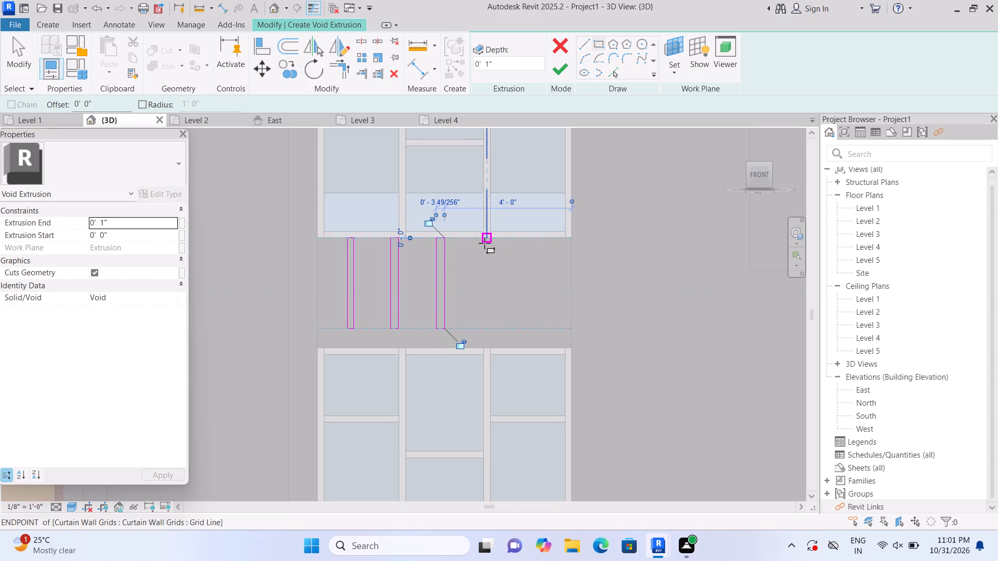
{"action": "left_click", "coordinate": [481, 243]}
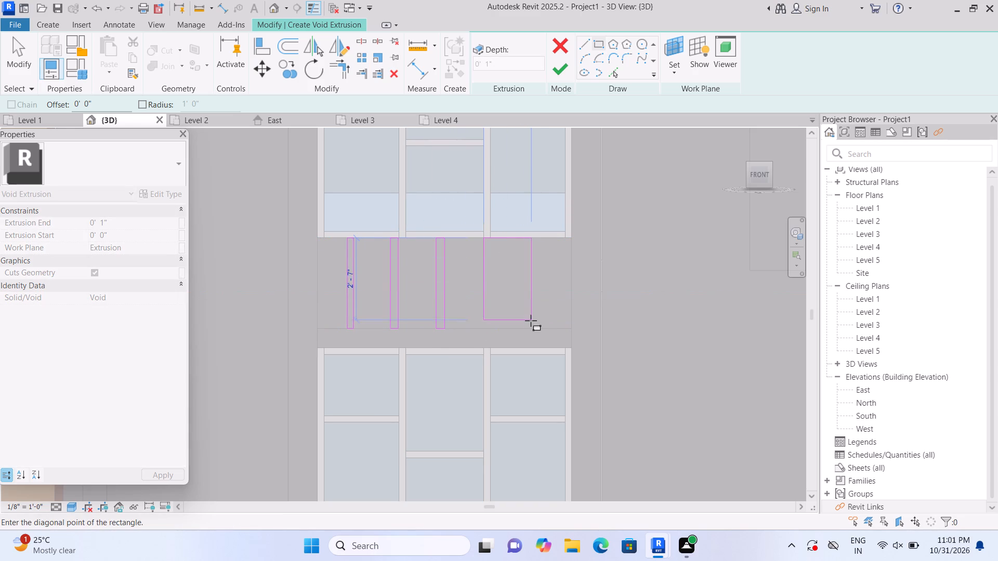
{"action": "left_click", "coordinate": [491, 333]}
{"action": "left_click", "coordinate": [530, 242]}
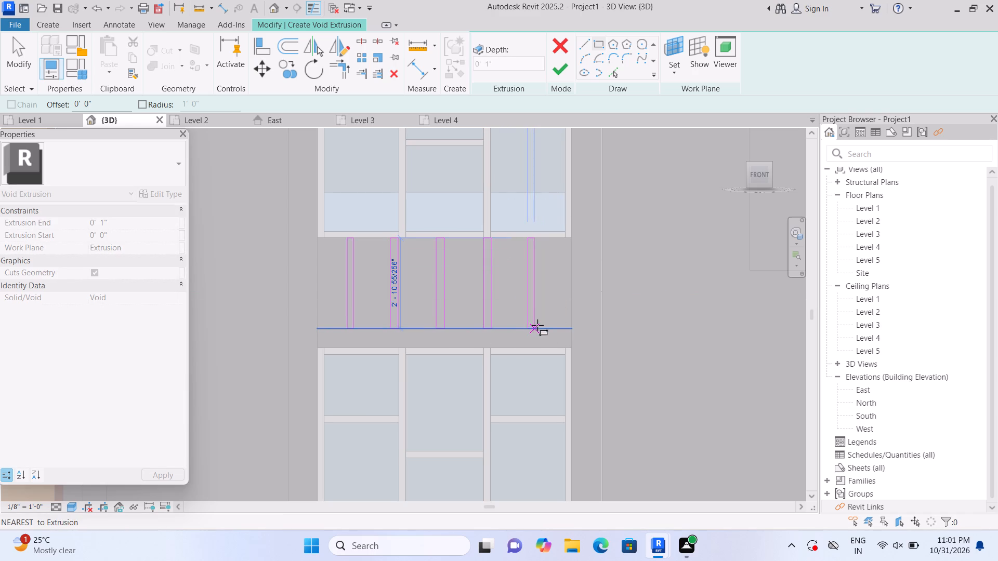
{"action": "left_click", "coordinate": [535, 325]}
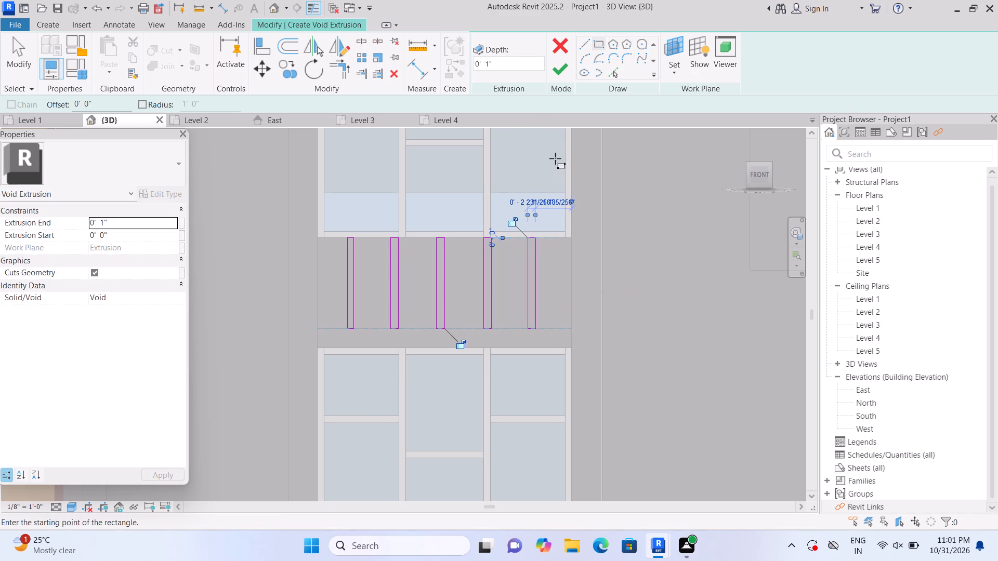
{"action": "left_click", "coordinate": [565, 73]}
{"action": "scroll", "coordinate": [572, 179], "scroll_direction": "down", "scroll_amount": 2}
{"action": "double_click", "coordinate": [616, 219]}
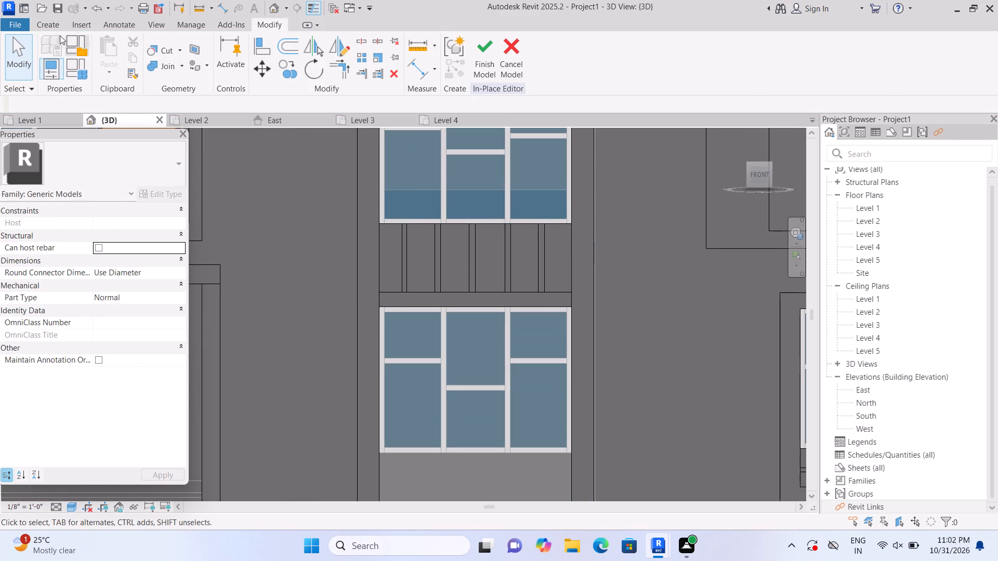
Start a 1" void extrusion on the band between the stacked centre windows and sketch an 8'-0" long horizontal strip about 2 5/8" high.
{"action": "left_click", "coordinate": [58, 21]}
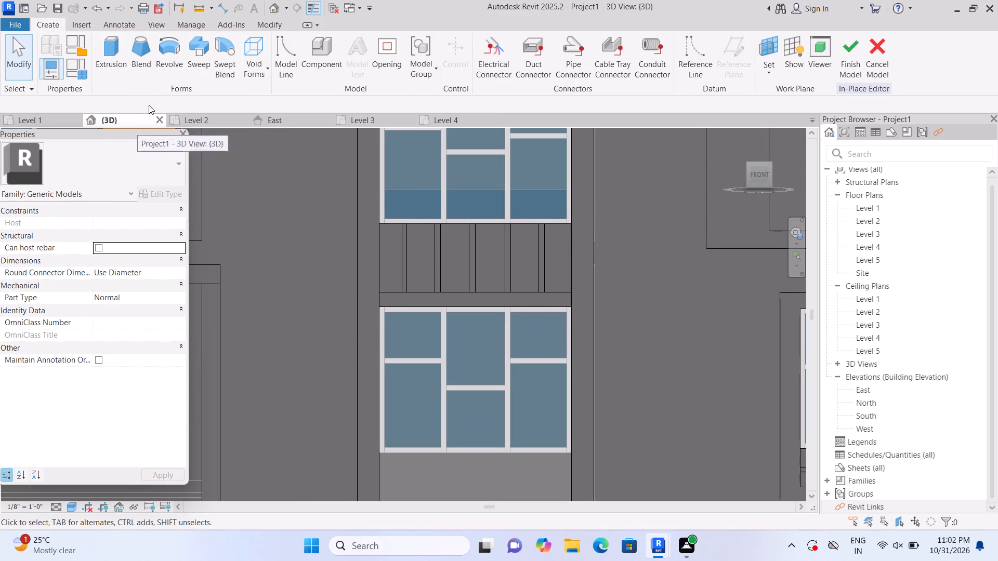
{"action": "left_click", "coordinate": [261, 66]}
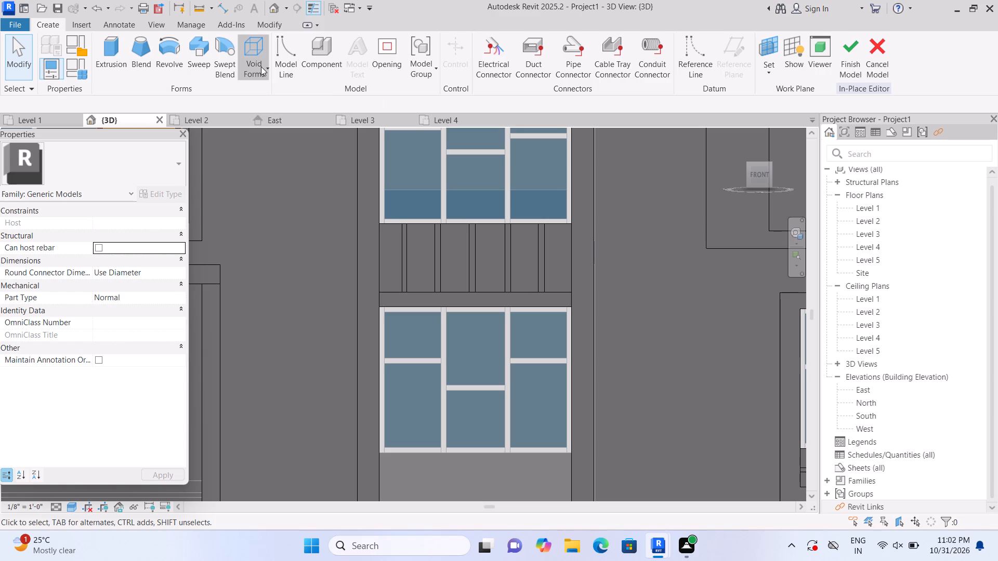
{"action": "left_click", "coordinate": [268, 92]}
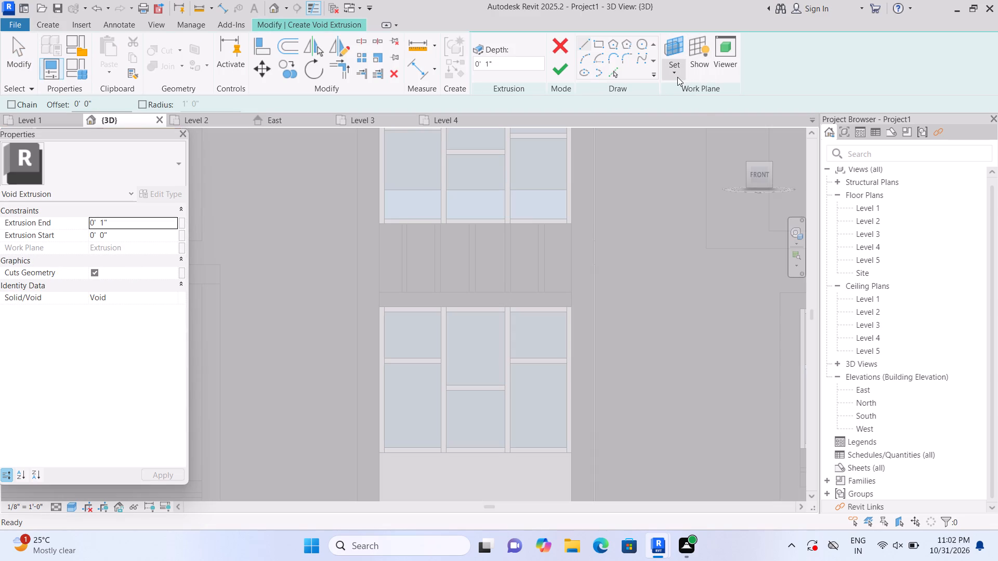
{"action": "left_click", "coordinate": [677, 77]}
{"action": "left_click", "coordinate": [684, 118]}
{"action": "left_click", "coordinate": [555, 262]}
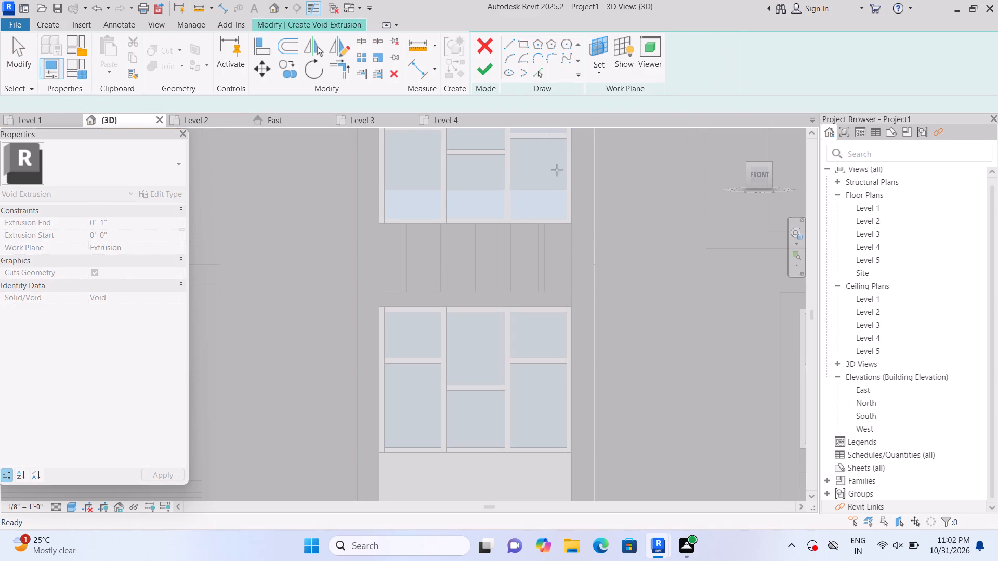
{"action": "left_click", "coordinate": [599, 46]}
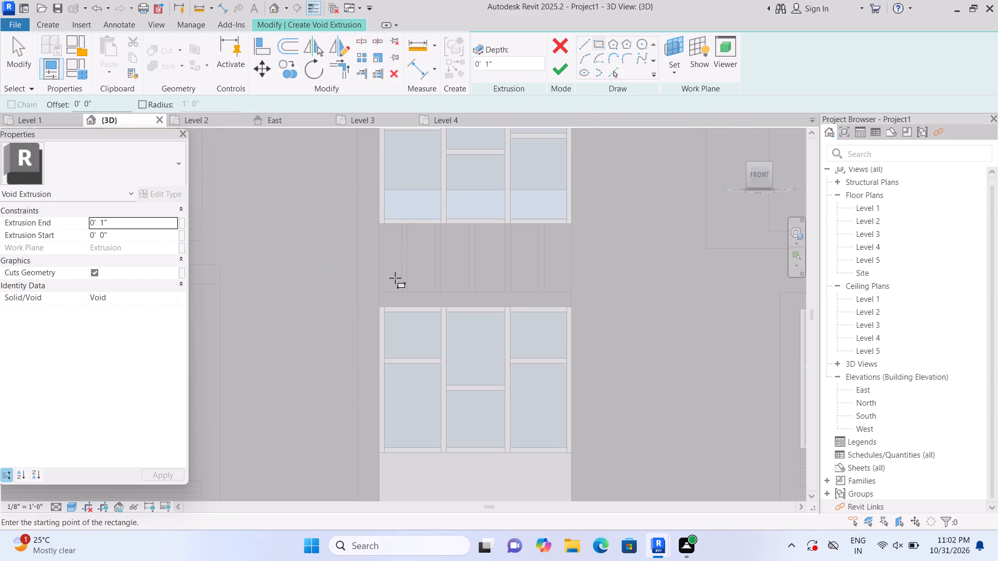
{"action": "left_click", "coordinate": [377, 238]}
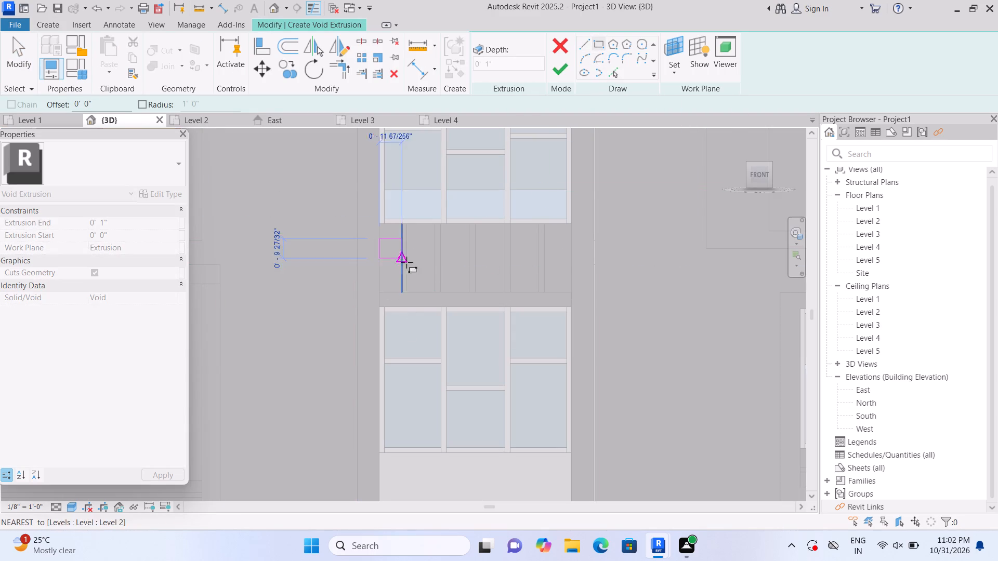
{"action": "left_click", "coordinate": [570, 244]}
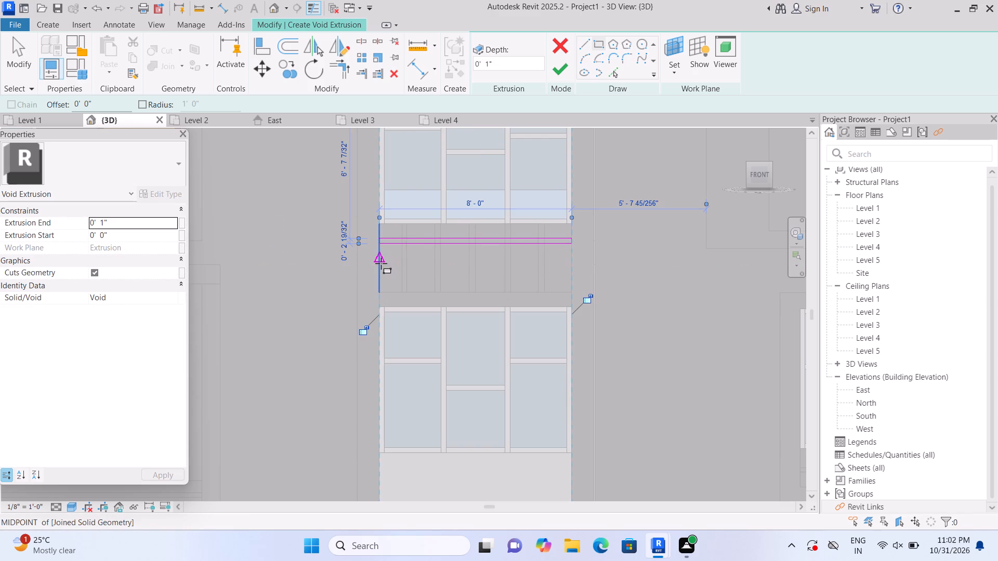
Sketch two more full-width horizontal strips below the first one and finish the 1" deep void extrusion.
{"action": "left_click", "coordinate": [381, 263]}
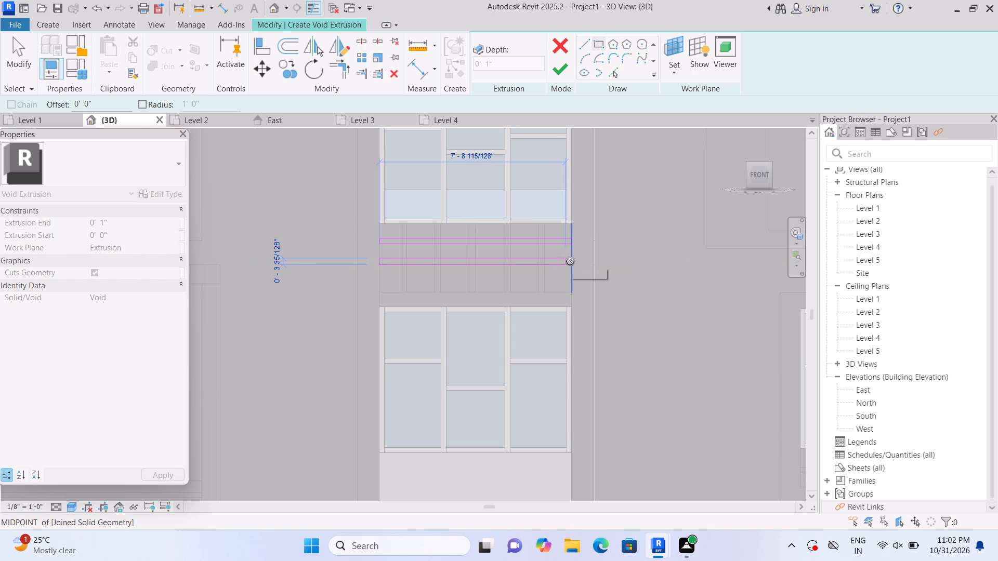
{"action": "scroll", "coordinate": [573, 264], "scroll_direction": "up", "scroll_amount": 3}
{"action": "left_click", "coordinate": [573, 265]}
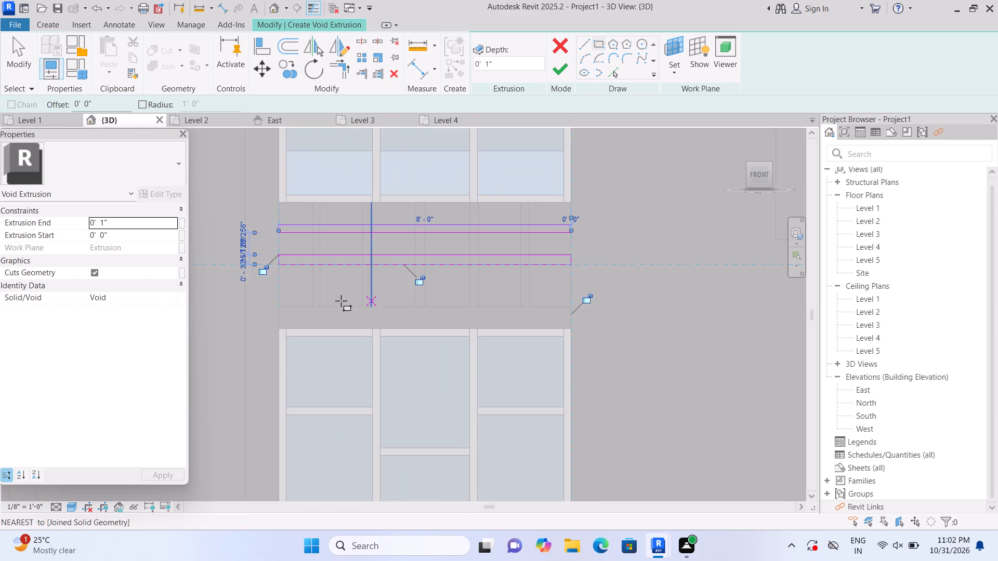
{"action": "left_click", "coordinate": [281, 285]}
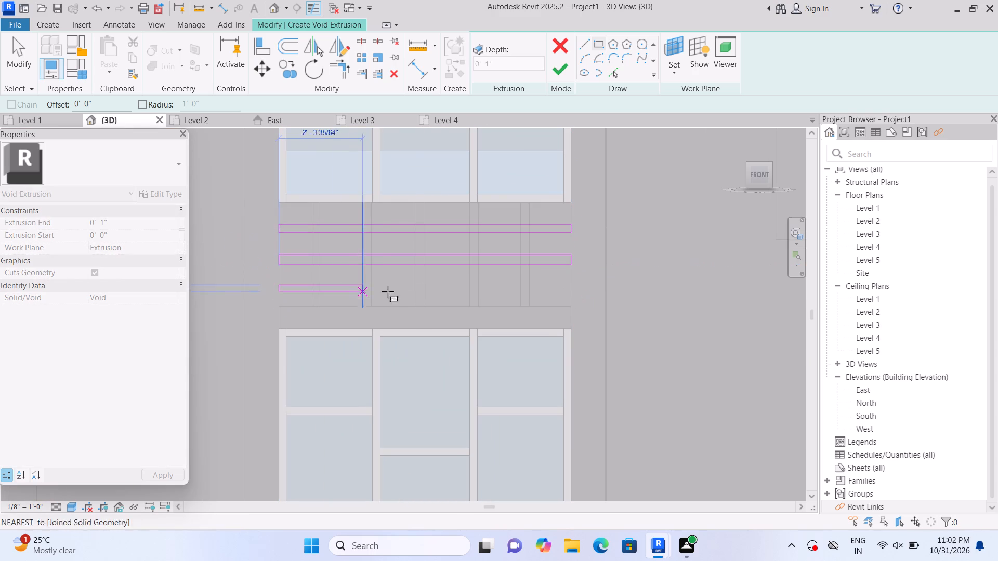
{"action": "left_click", "coordinate": [572, 288]}
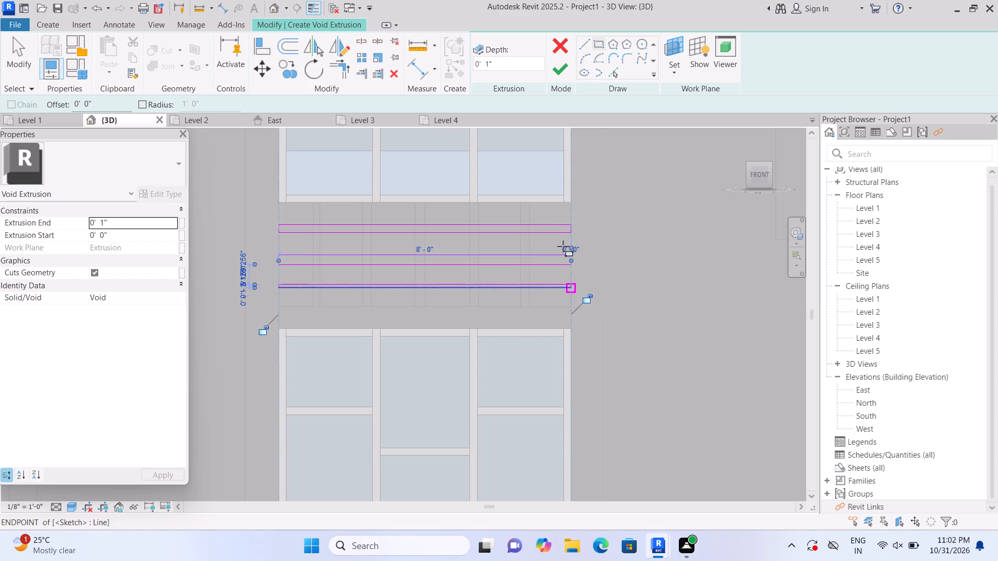
{"action": "left_click", "coordinate": [563, 74]}
{"action": "scroll", "coordinate": [602, 231], "scroll_direction": "down", "scroll_amount": 3}
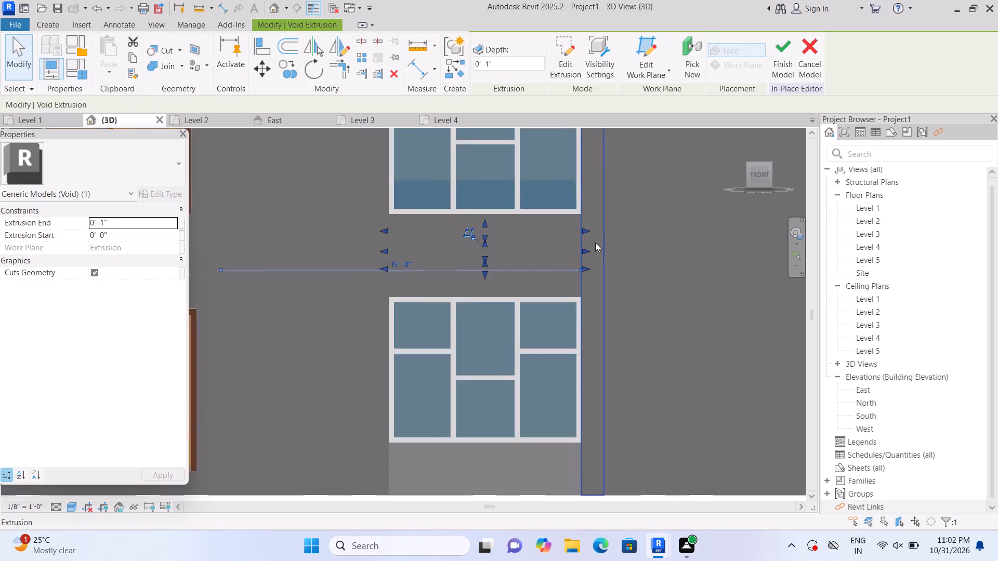
{"action": "scroll", "coordinate": [595, 243], "scroll_direction": "down", "scroll_amount": 7}
{"action": "left_click", "coordinate": [530, 390]}
Start a 1" void extrusion on the upper-floor recess wall and sketch a strip about 4'-6 5/8" by 2 1/4" left from the window's top corner.
{"action": "scroll", "coordinate": [530, 390], "scroll_direction": "down", "scroll_amount": 2}
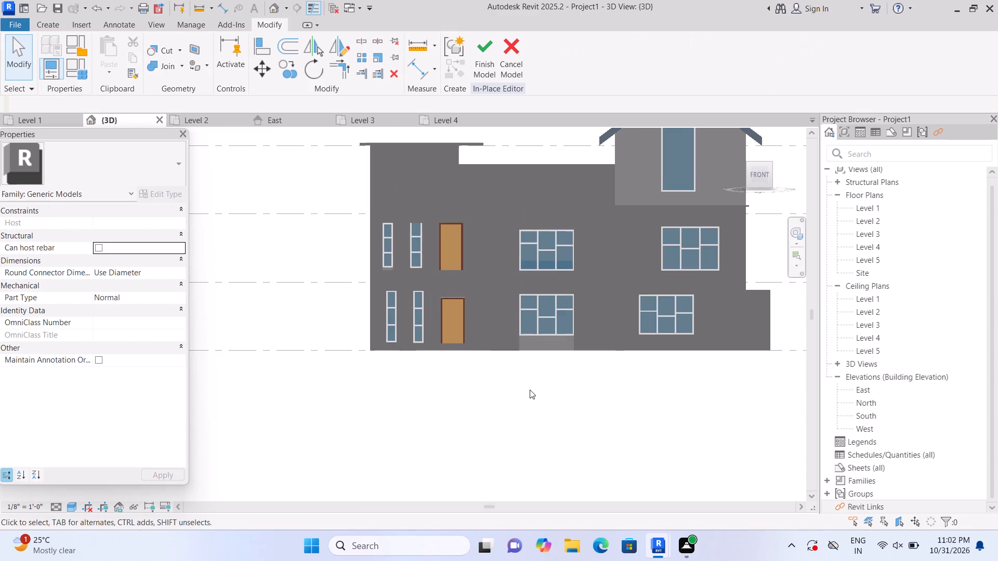
{"action": "middle_click_drag", "start_coordinate": [517, 406], "coordinate": [419, 422]}
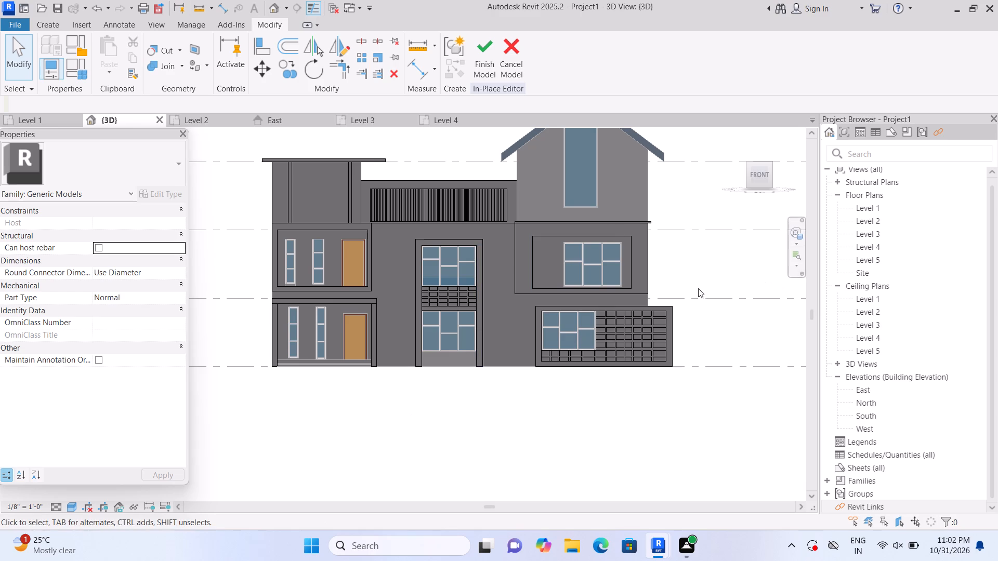
{"action": "scroll", "coordinate": [635, 279], "scroll_direction": "up", "scroll_amount": 2}
{"action": "middle_click_drag", "start_coordinate": [664, 264], "coordinate": [656, 311]}
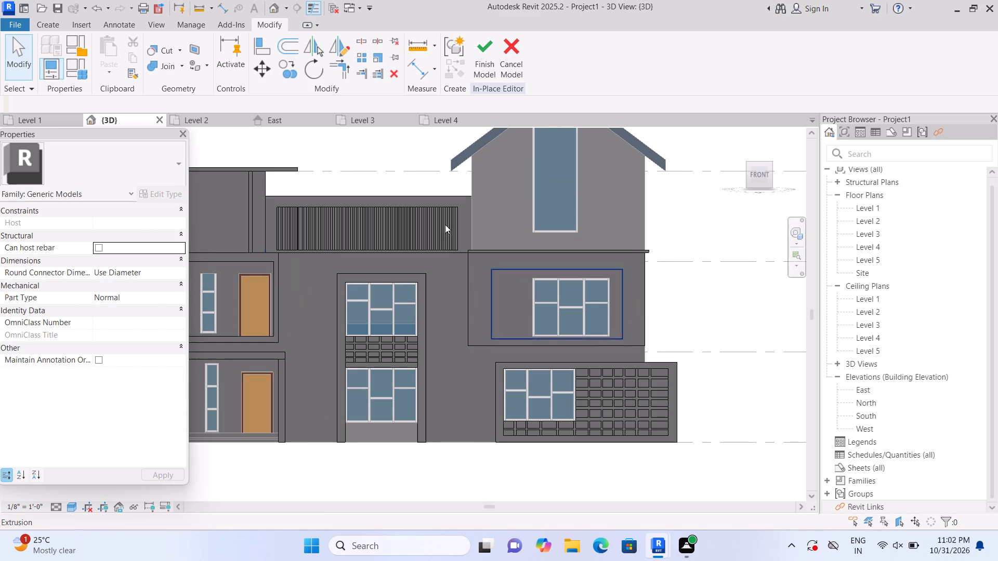
{"action": "left_click", "coordinate": [52, 25]}
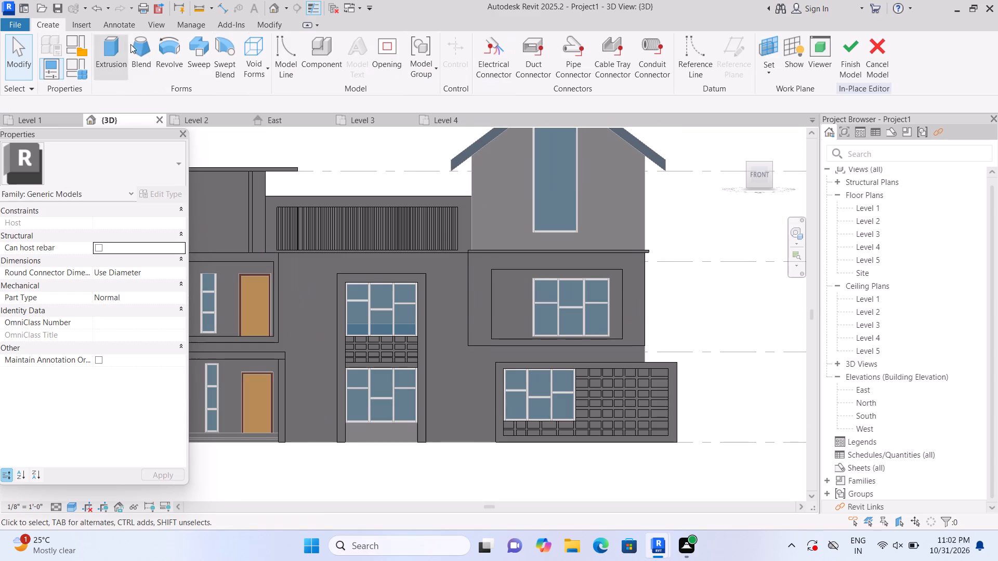
{"action": "left_click", "coordinate": [265, 67]}
{"action": "left_click", "coordinate": [278, 92]}
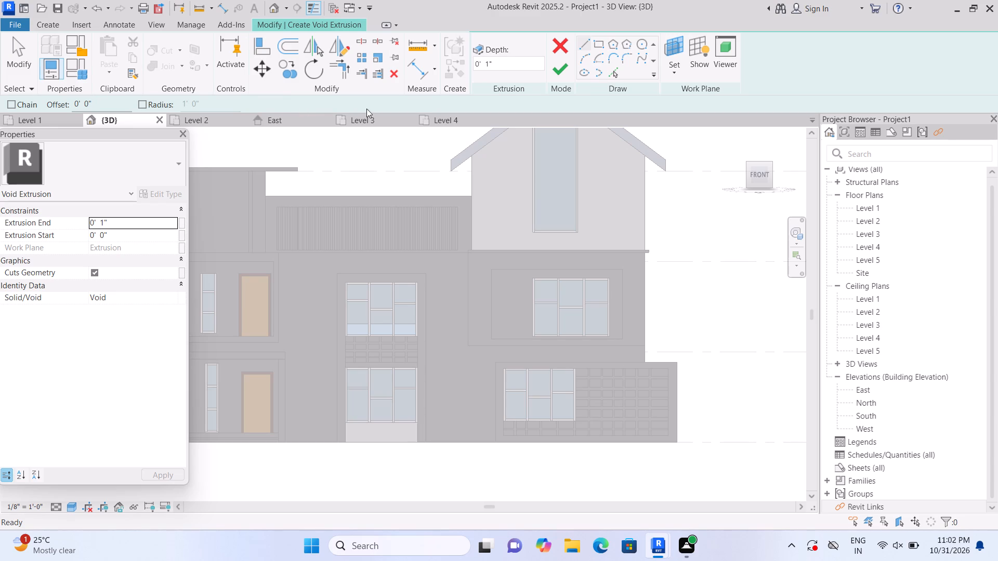
{"action": "left_click", "coordinate": [678, 68]}
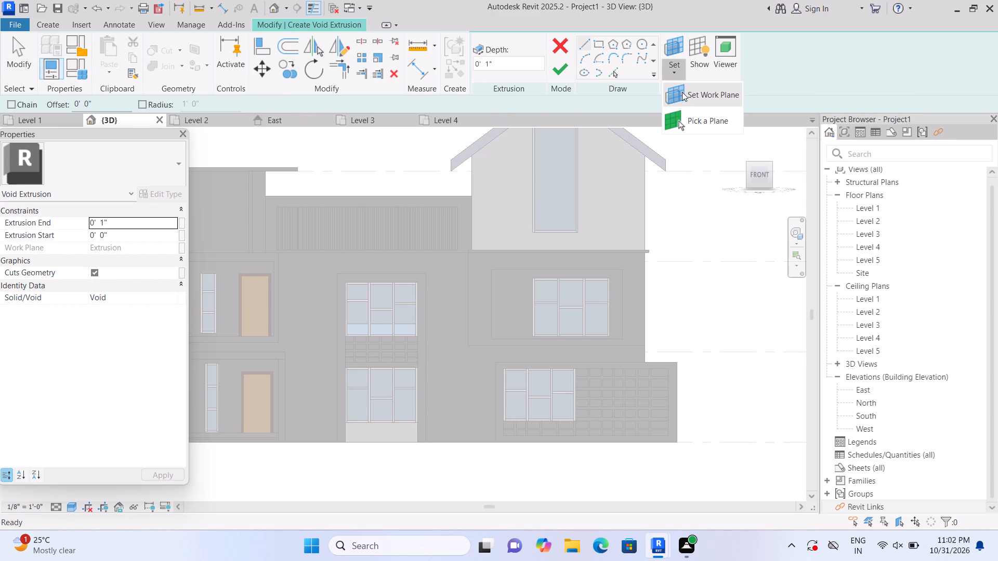
{"action": "left_click", "coordinate": [699, 119]}
{"action": "scroll", "coordinate": [597, 290], "scroll_direction": "up", "scroll_amount": 4}
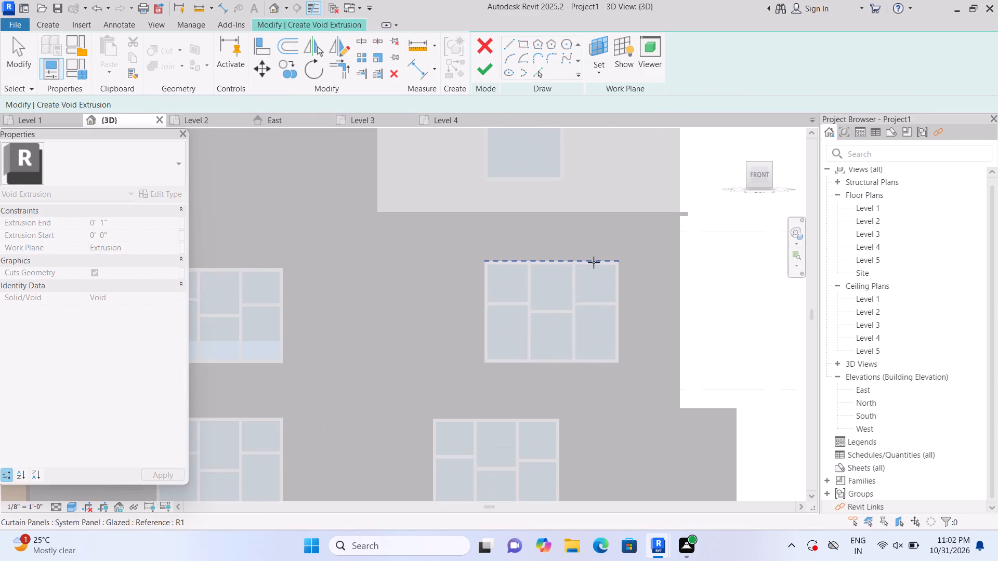
{"action": "left_click", "coordinate": [442, 315]}
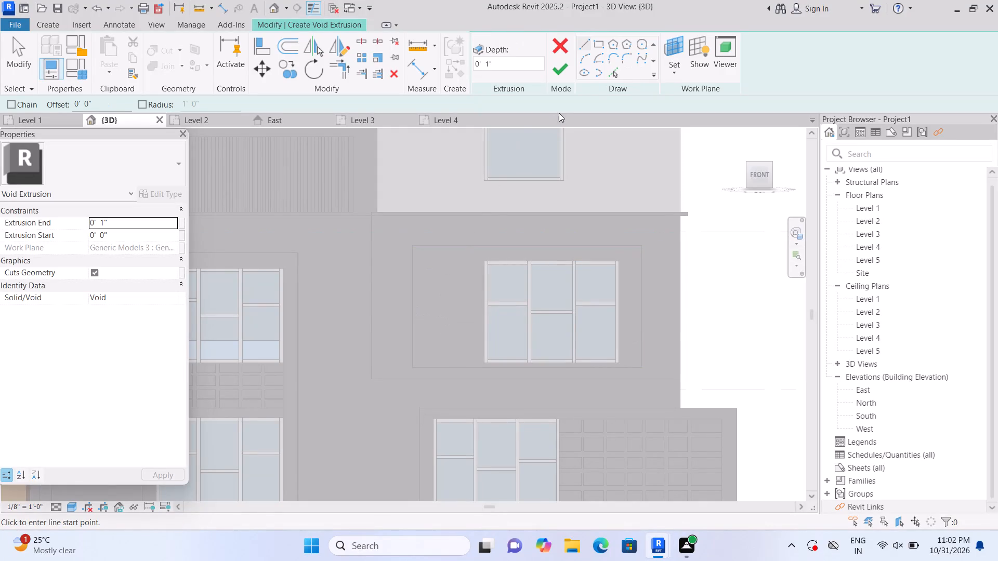
{"action": "left_click", "coordinate": [599, 45]}
{"action": "scroll", "coordinate": [494, 287], "scroll_direction": "up", "scroll_amount": 3}
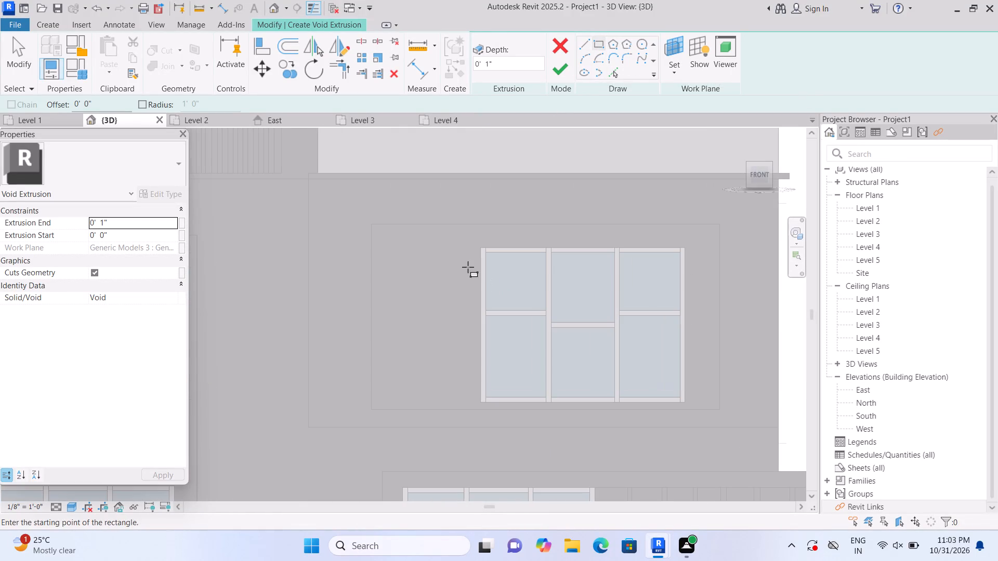
{"action": "left_click", "coordinate": [478, 251]}
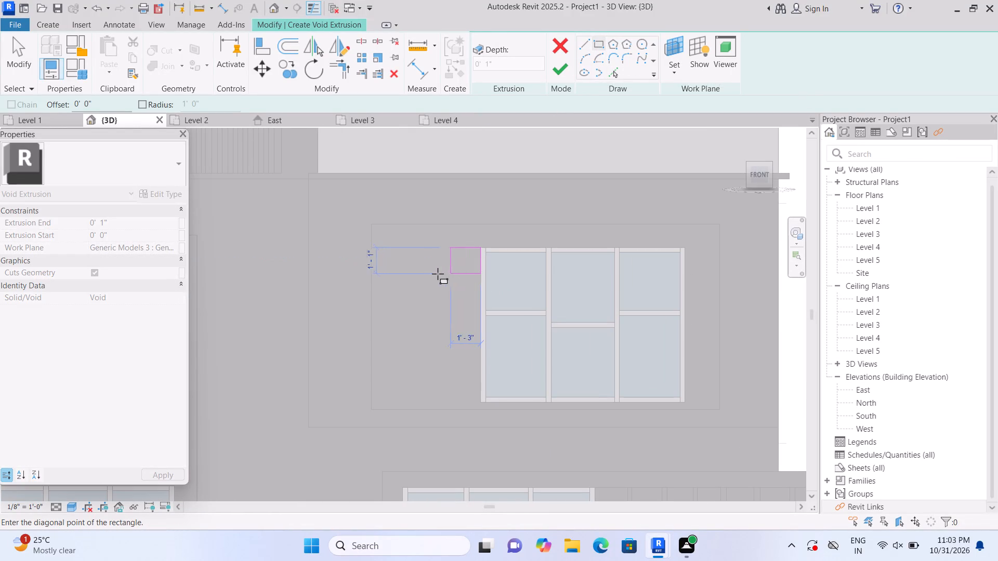
{"action": "scroll", "coordinate": [367, 267], "scroll_direction": "up", "scroll_amount": 8}
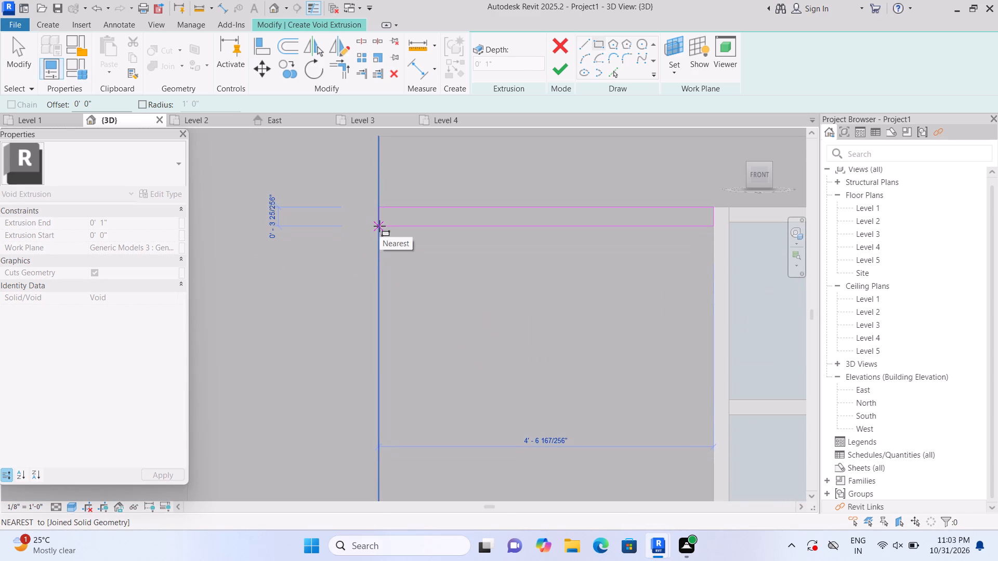
{"action": "left_click", "coordinate": [382, 221]}
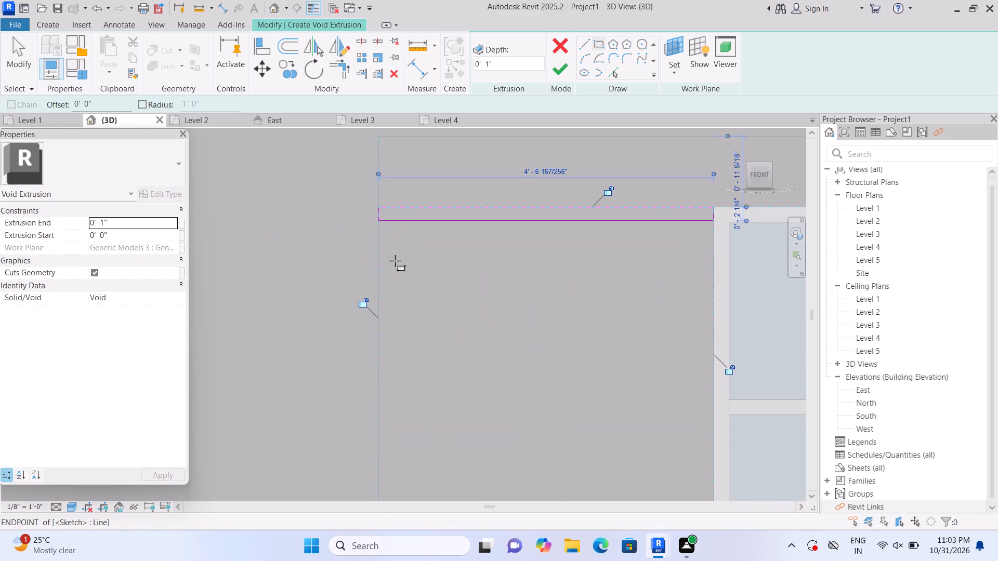
Sketch six more full-width horizontal strips about 2" high below the first one, left of the recess window, at roughly even spacing.
{"action": "left_click", "coordinate": [382, 259]}
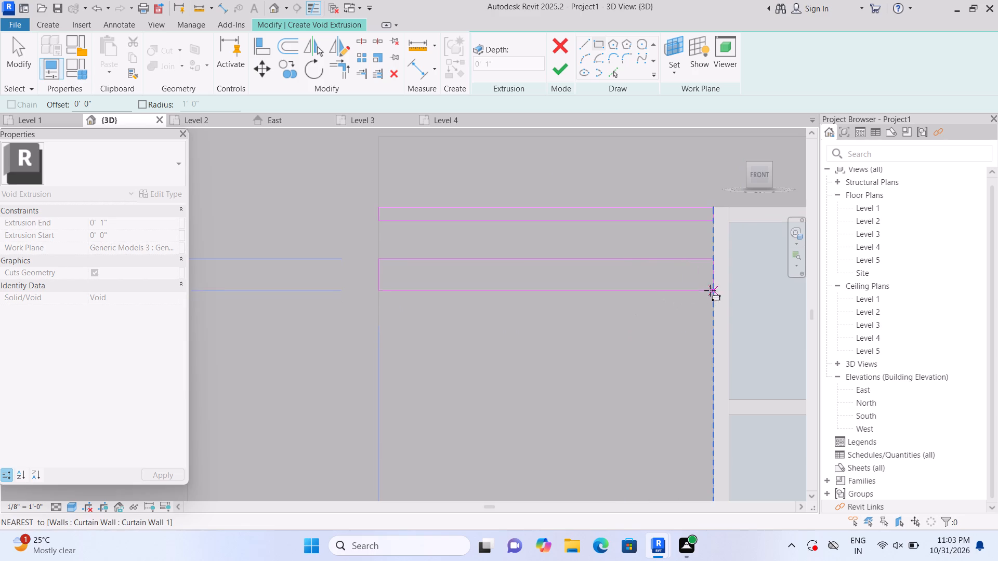
{"action": "left_click", "coordinate": [708, 271]}
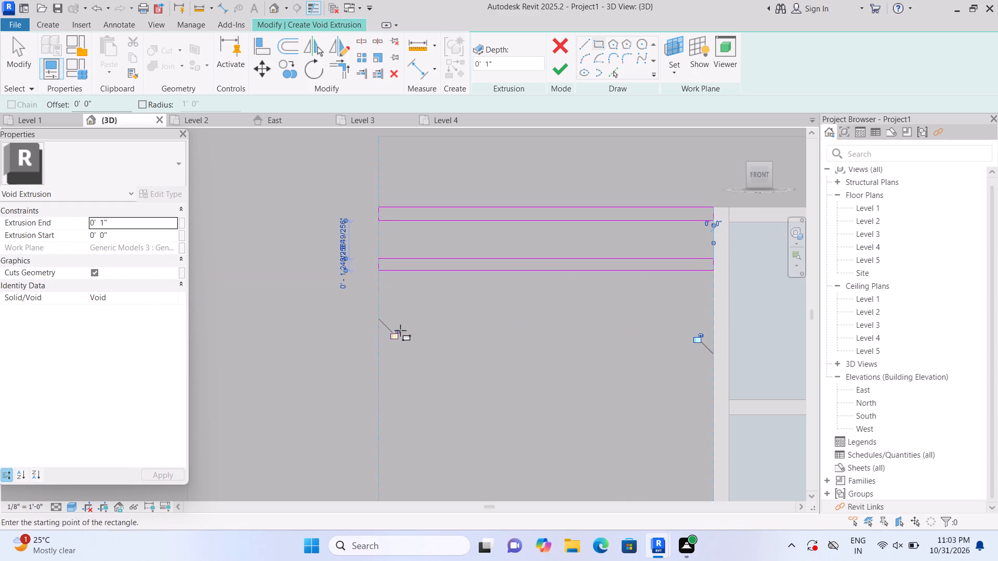
{"action": "left_click", "coordinate": [383, 311]}
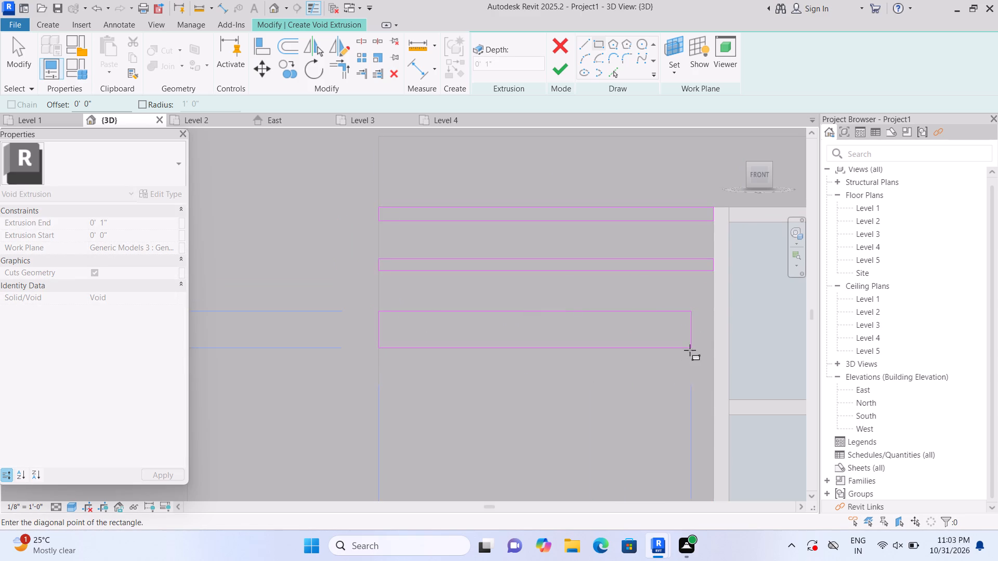
{"action": "left_click", "coordinate": [709, 324]}
{"action": "middle_click_drag", "start_coordinate": [639, 375], "coordinate": [579, 190]}
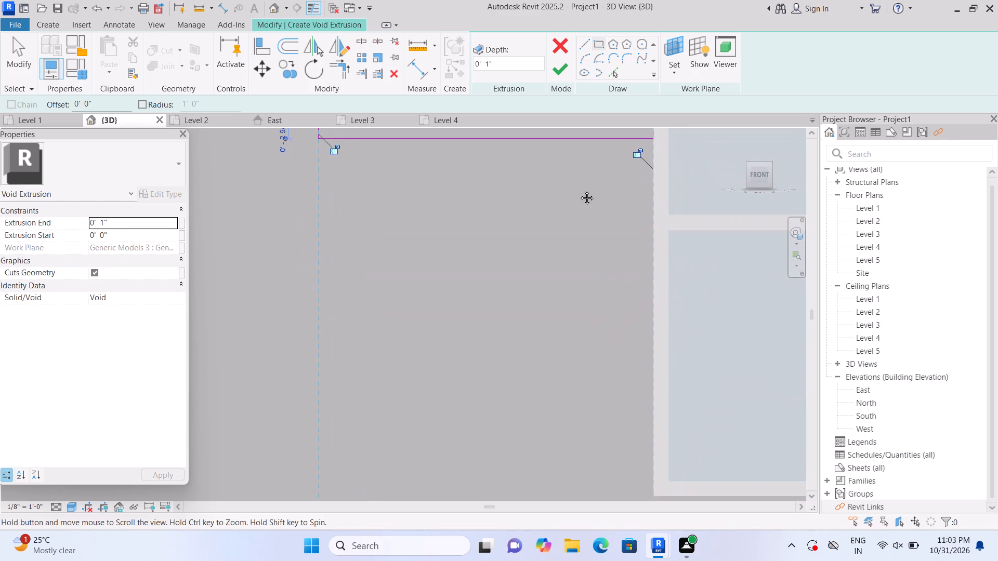
{"action": "middle_click_drag", "start_coordinate": [579, 190], "coordinate": [581, 207]}
{"action": "left_click", "coordinate": [319, 186]}
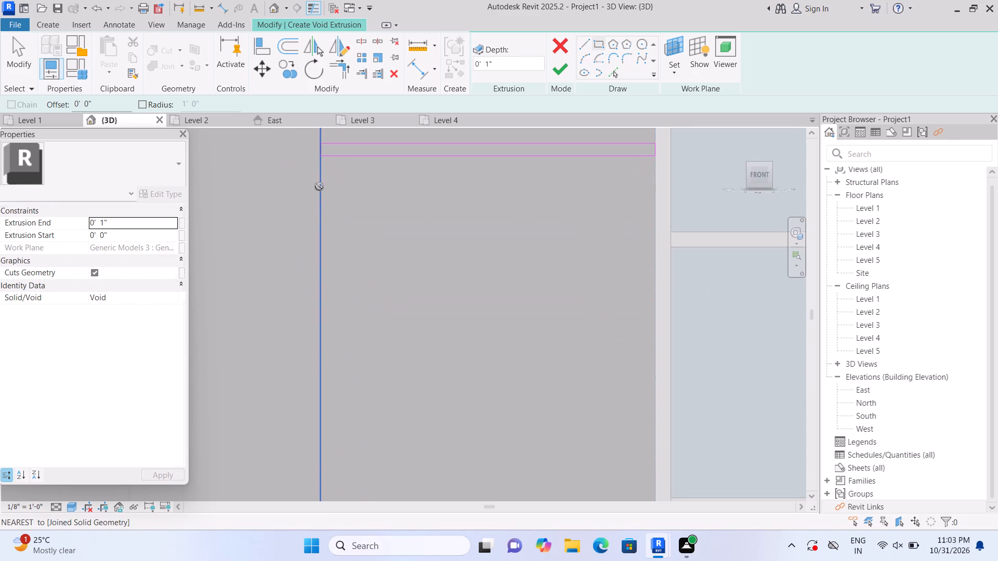
{"action": "left_click", "coordinate": [651, 197]}
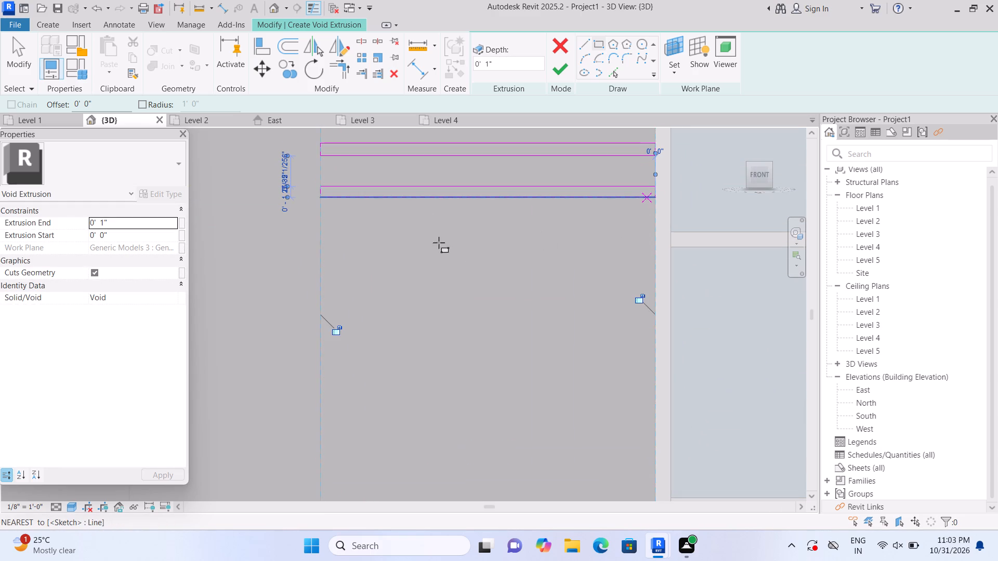
{"action": "left_click", "coordinate": [322, 230]}
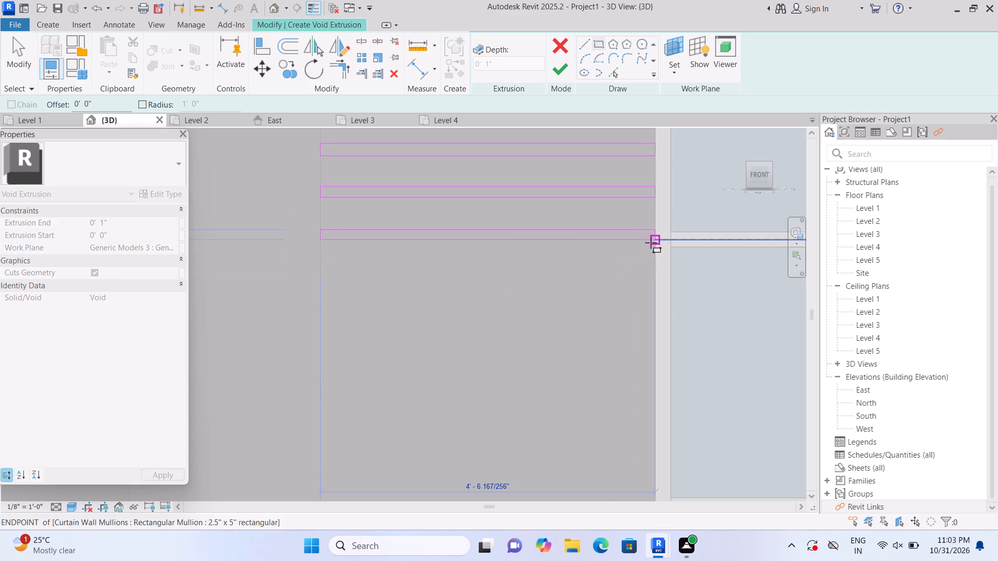
{"action": "left_click", "coordinate": [651, 243]}
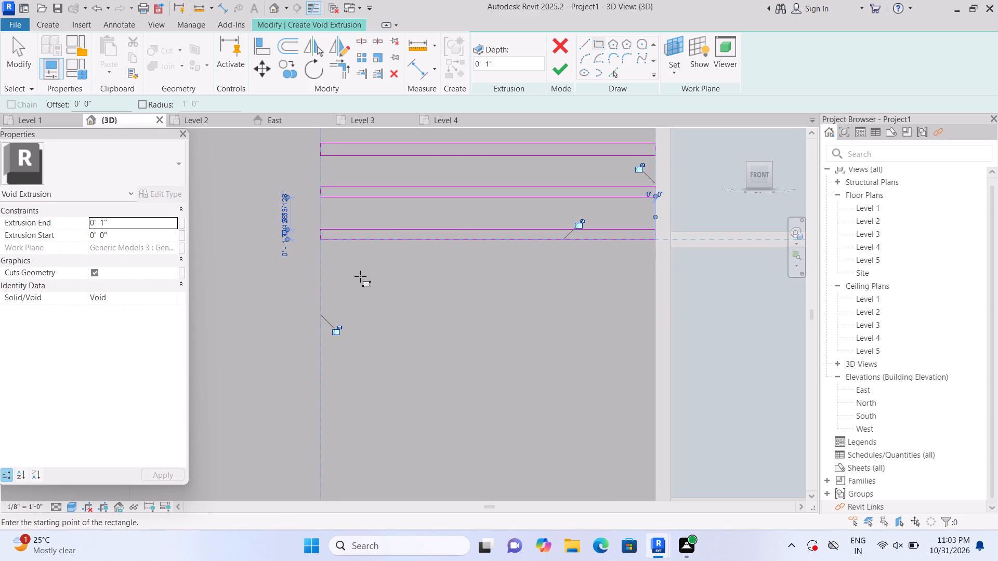
{"action": "left_click", "coordinate": [320, 274]}
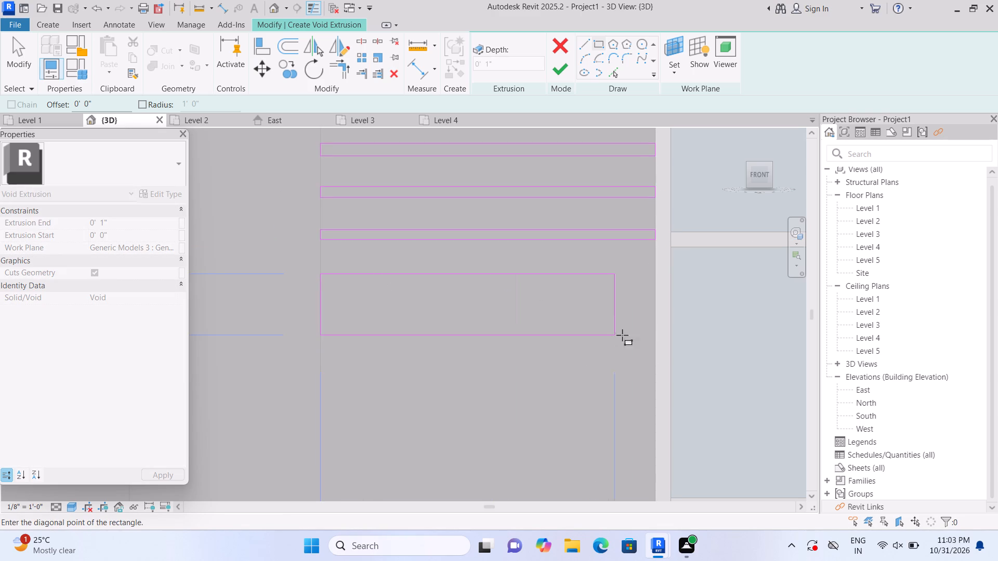
{"action": "left_click", "coordinate": [654, 283]}
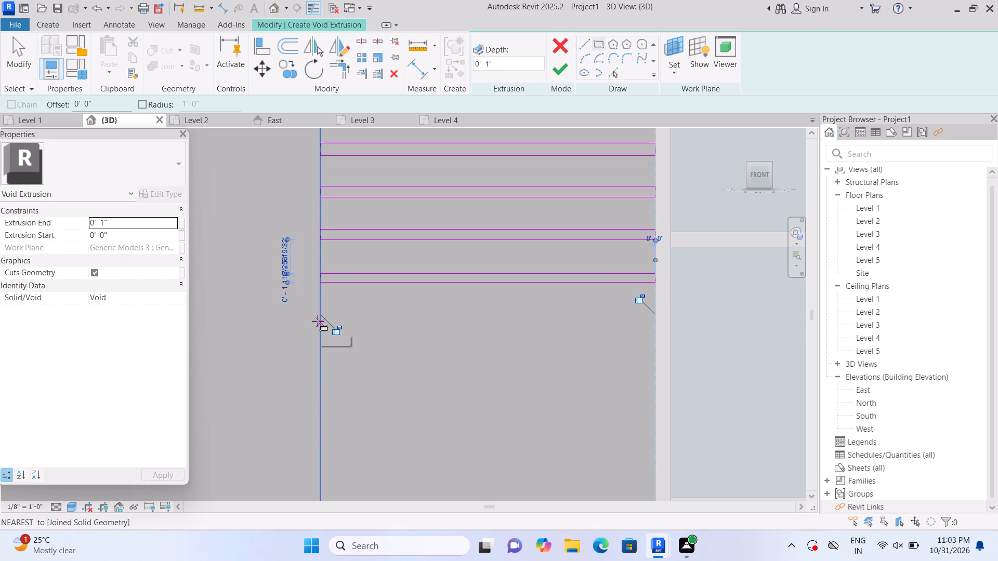
{"action": "left_click", "coordinate": [318, 321]}
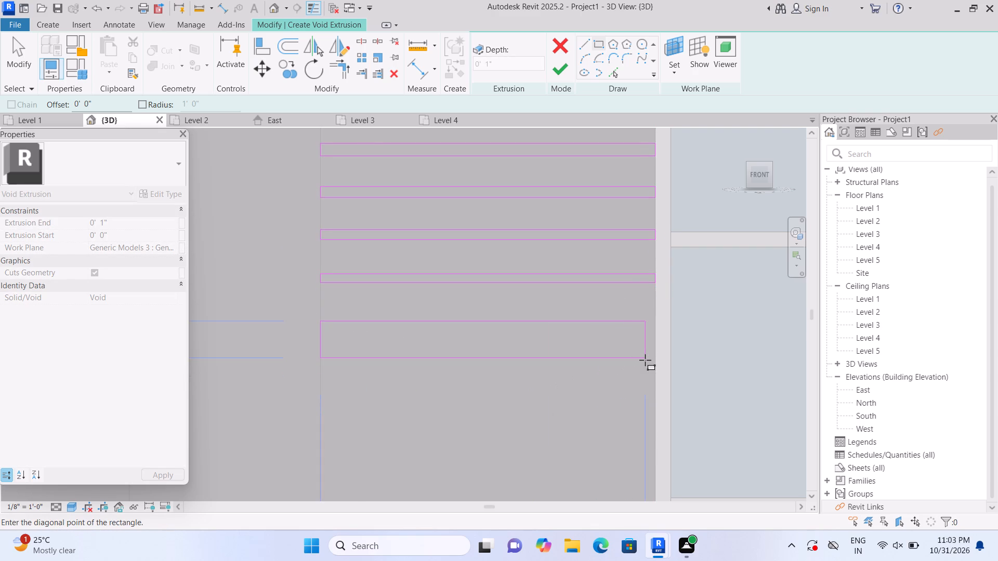
{"action": "left_click", "coordinate": [656, 331]}
Sketch four more full-width horizontal strips about 2" high down to the window's bottom edge, completing the left-hand column of strips.
{"action": "middle_click_drag", "start_coordinate": [564, 423], "coordinate": [528, 313]}
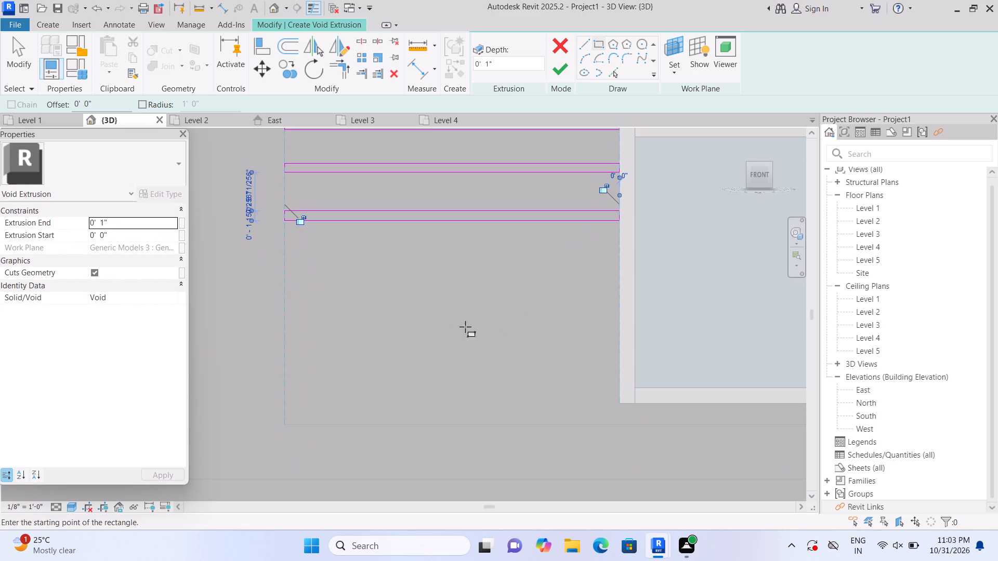
{"action": "left_click", "coordinate": [283, 253]}
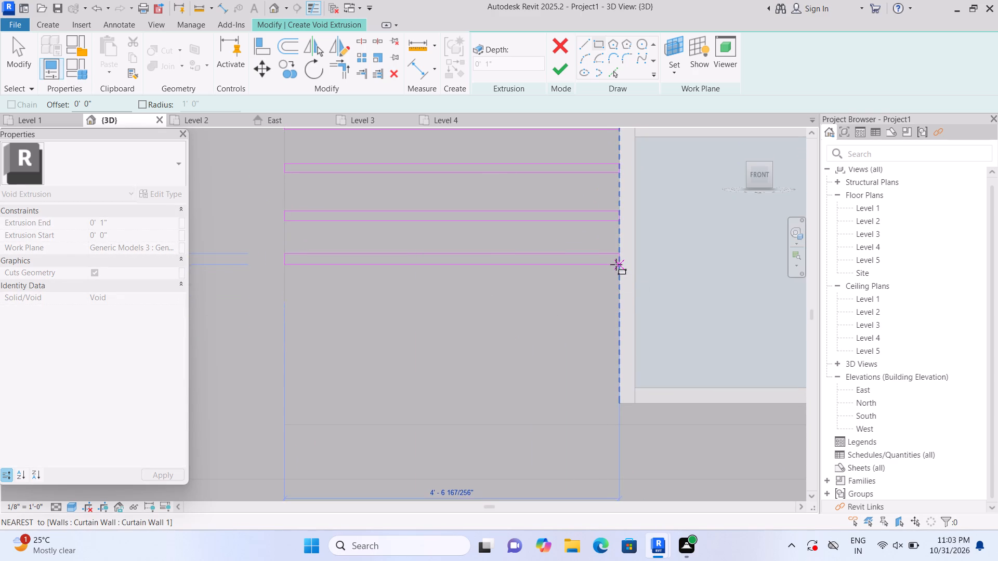
{"action": "left_click", "coordinate": [616, 264]}
{"action": "left_click", "coordinate": [282, 300]}
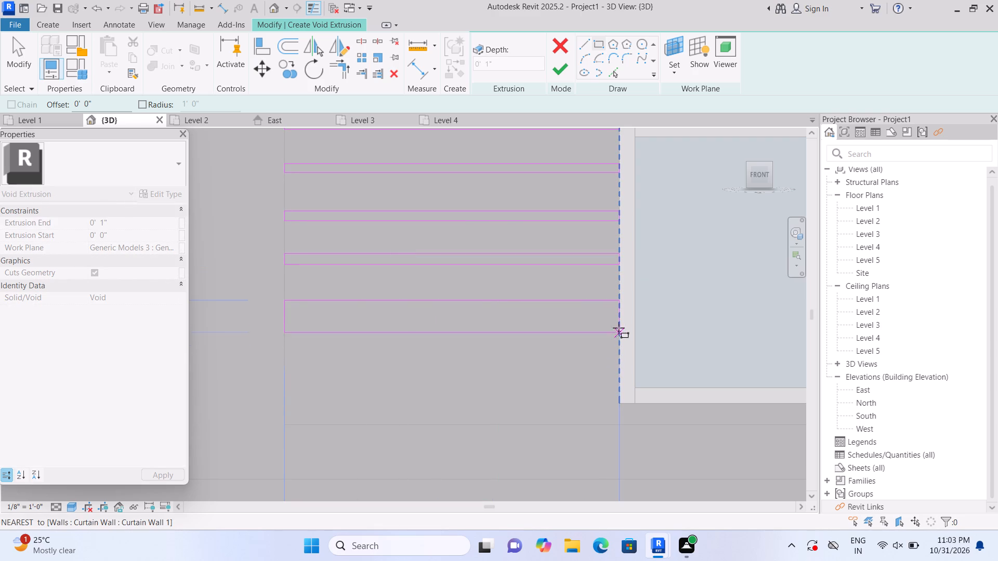
{"action": "left_click", "coordinate": [619, 310]}
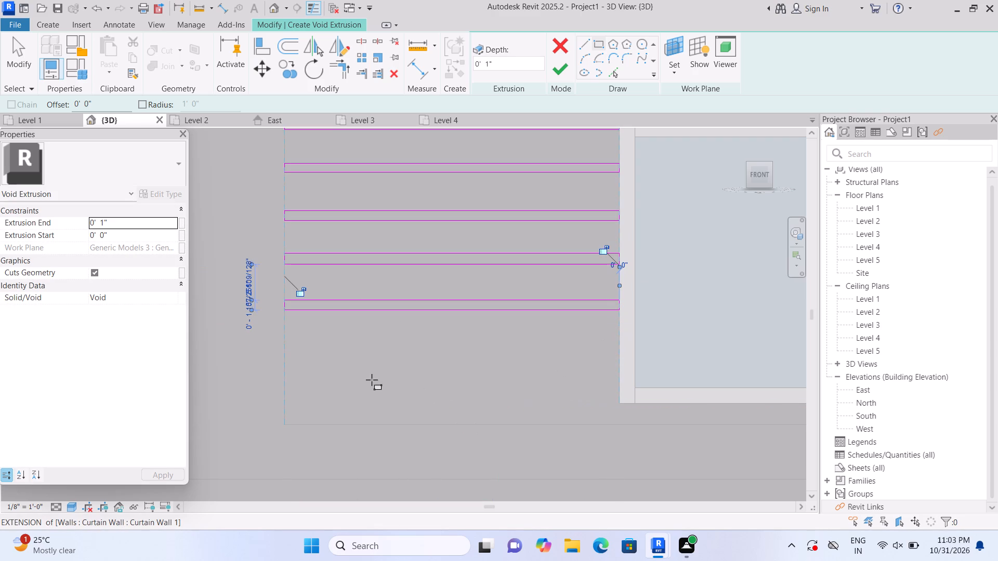
{"action": "left_click", "coordinate": [286, 335]}
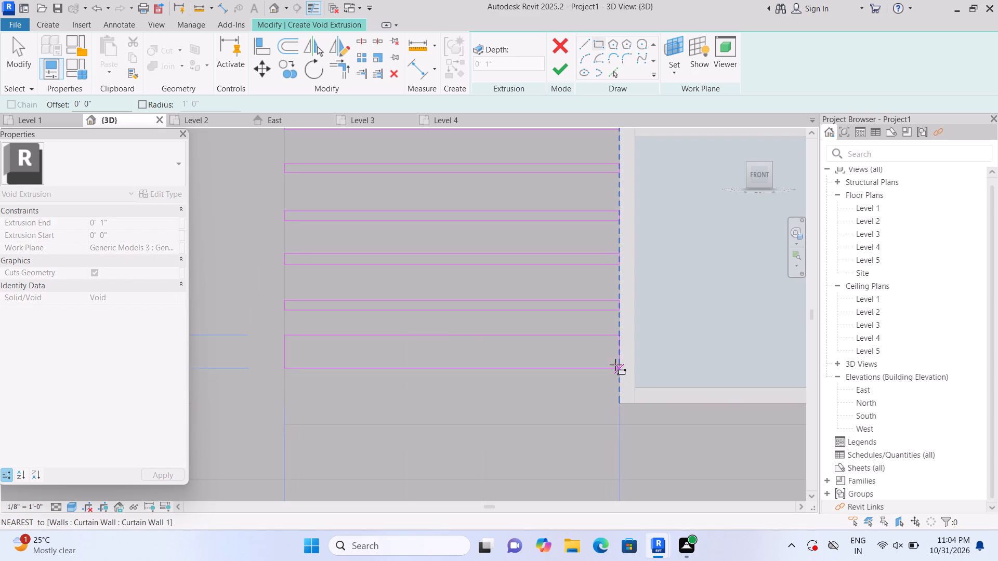
{"action": "left_click", "coordinate": [617, 346]}
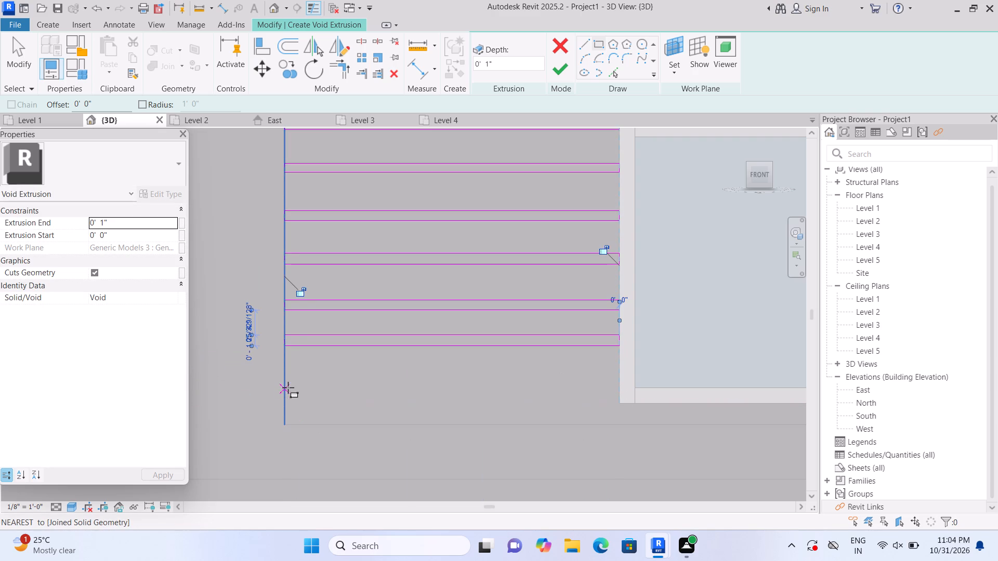
{"action": "left_click", "coordinate": [288, 373]}
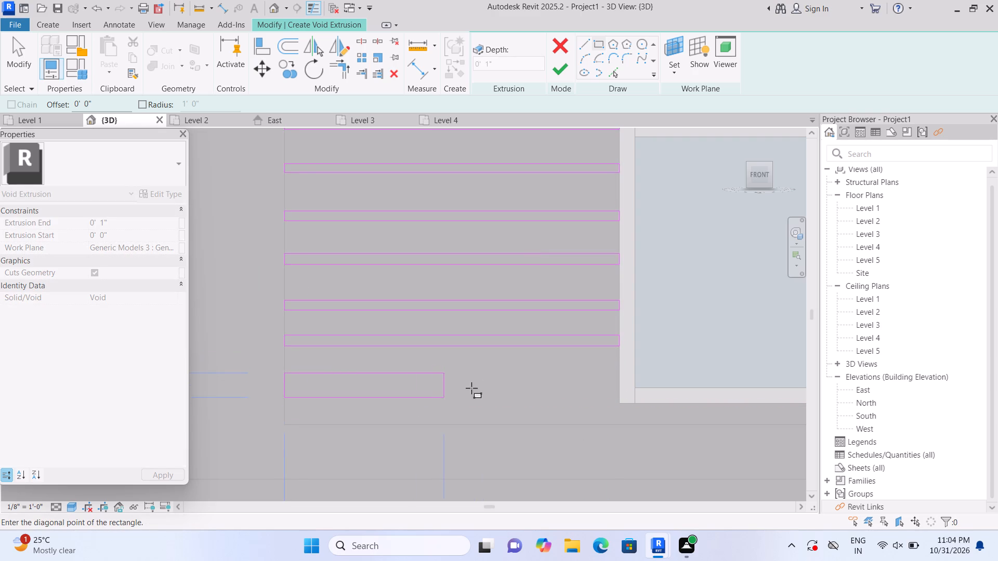
{"action": "left_click", "coordinate": [615, 386]}
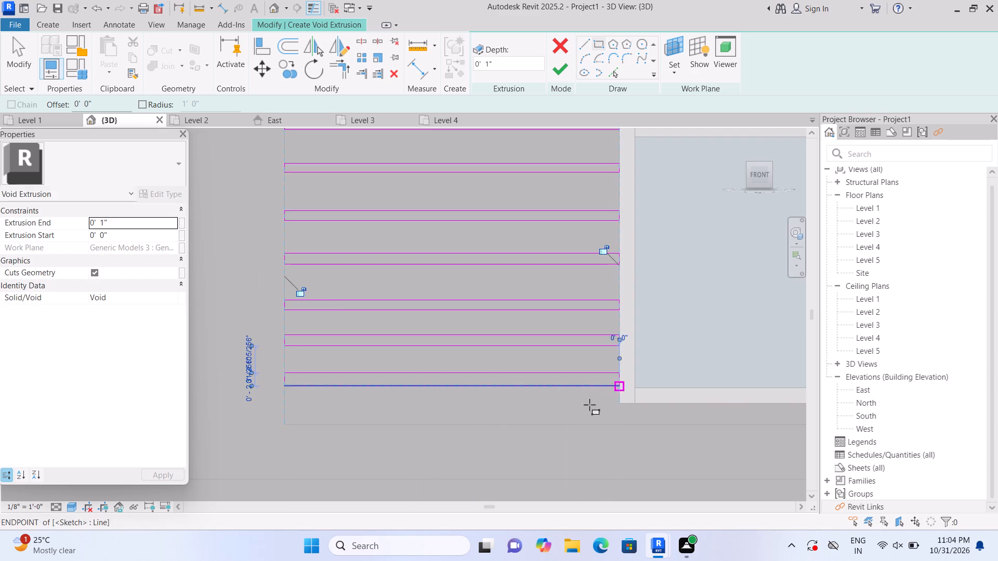
{"action": "scroll", "coordinate": [582, 415], "scroll_direction": "down", "scroll_amount": 6}
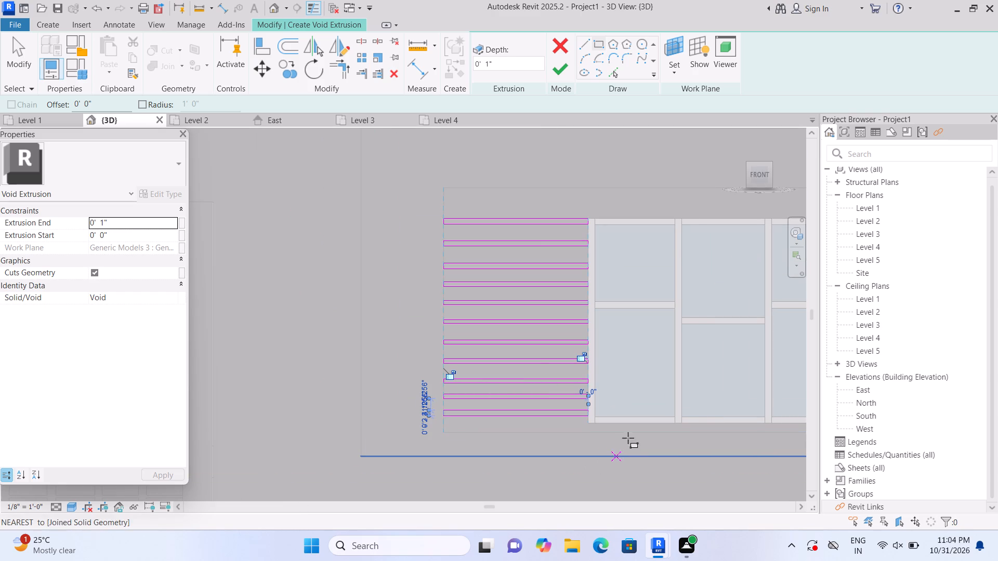
{"action": "key", "text": "Escape"}
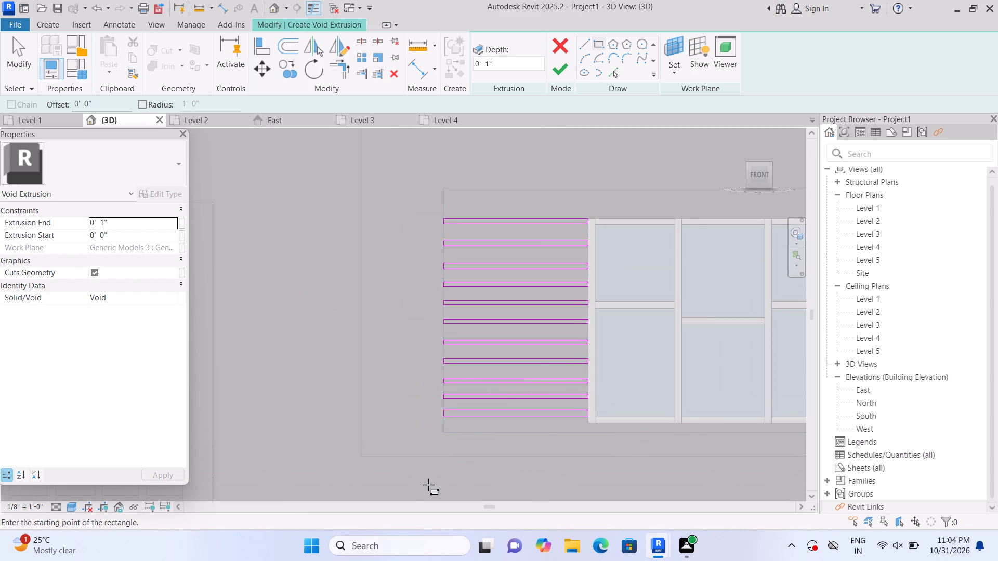
Sketch a strip about 1'-5 3/8" by 1 5/8" from the recess window's top right corner to the recess edge.
{"action": "scroll", "coordinate": [577, 368], "scroll_direction": "down", "scroll_amount": 5}
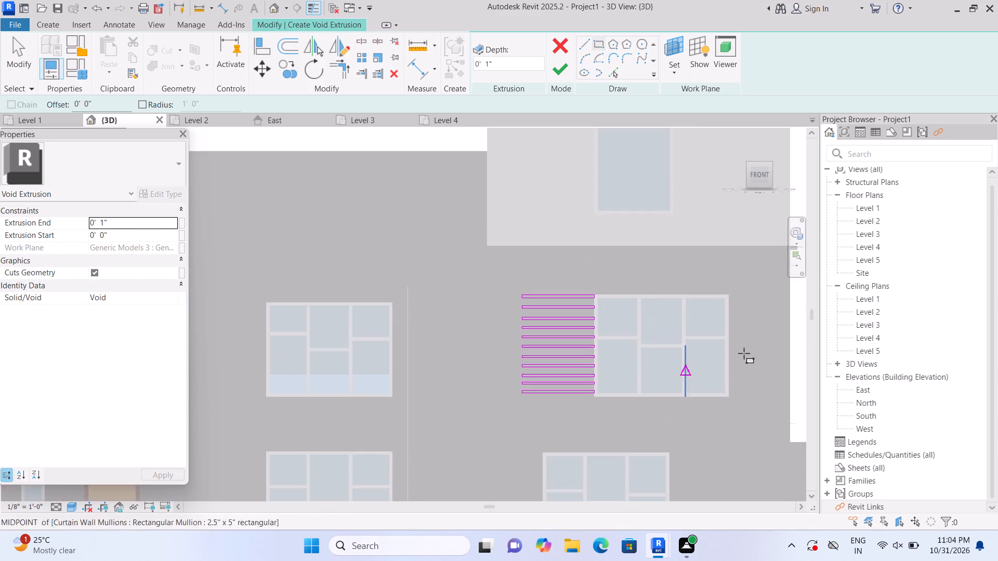
{"action": "middle_click_drag", "start_coordinate": [731, 349], "coordinate": [592, 359]}
{"action": "scroll", "coordinate": [587, 372], "scroll_direction": "up", "scroll_amount": 3}
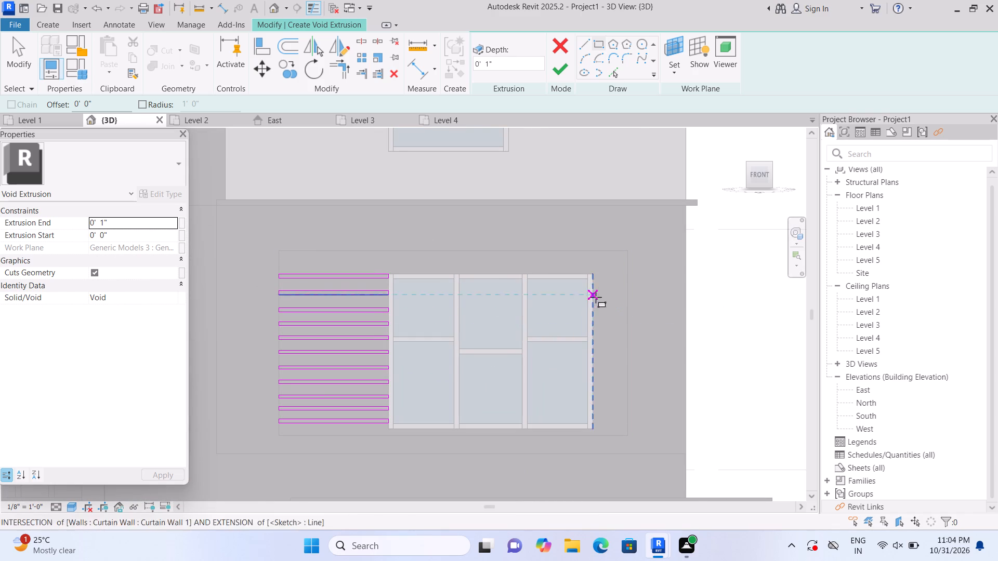
{"action": "scroll", "coordinate": [599, 287], "scroll_direction": "up", "scroll_amount": 1}
{"action": "left_click", "coordinate": [593, 272]}
{"action": "scroll", "coordinate": [634, 300], "scroll_direction": "up", "scroll_amount": 3}
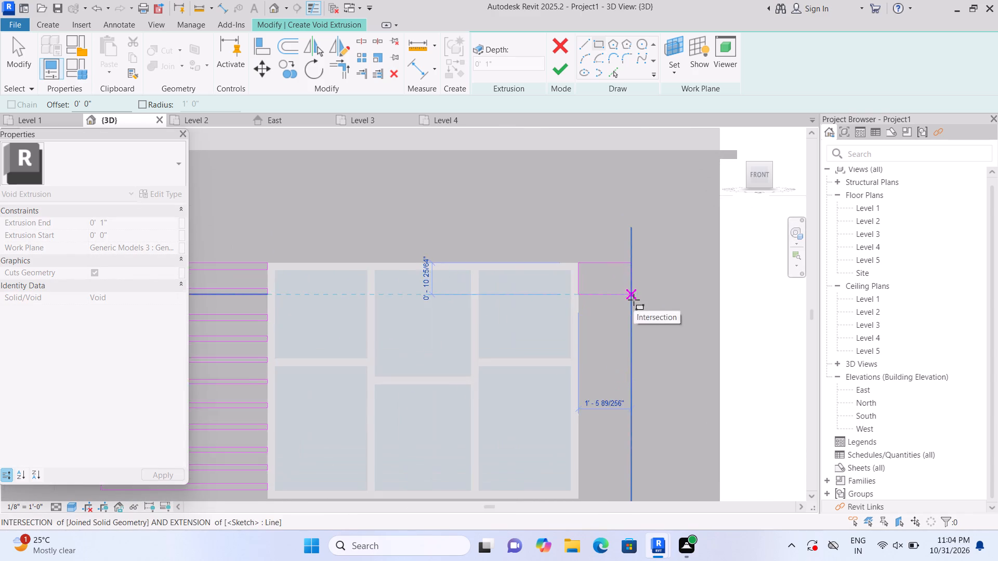
{"action": "scroll", "coordinate": [634, 300], "scroll_direction": "up", "scroll_amount": 3}
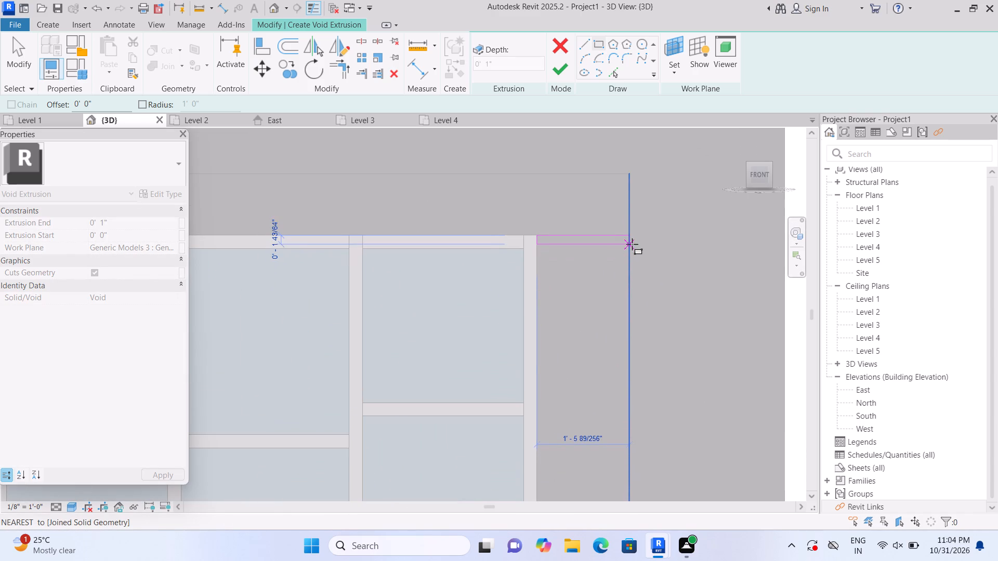
{"action": "left_click", "coordinate": [632, 244]}
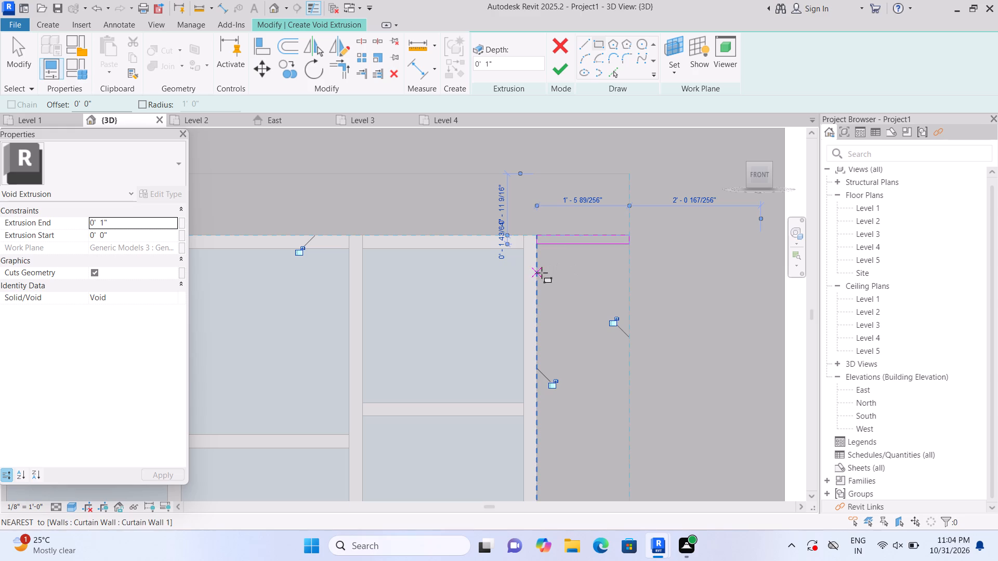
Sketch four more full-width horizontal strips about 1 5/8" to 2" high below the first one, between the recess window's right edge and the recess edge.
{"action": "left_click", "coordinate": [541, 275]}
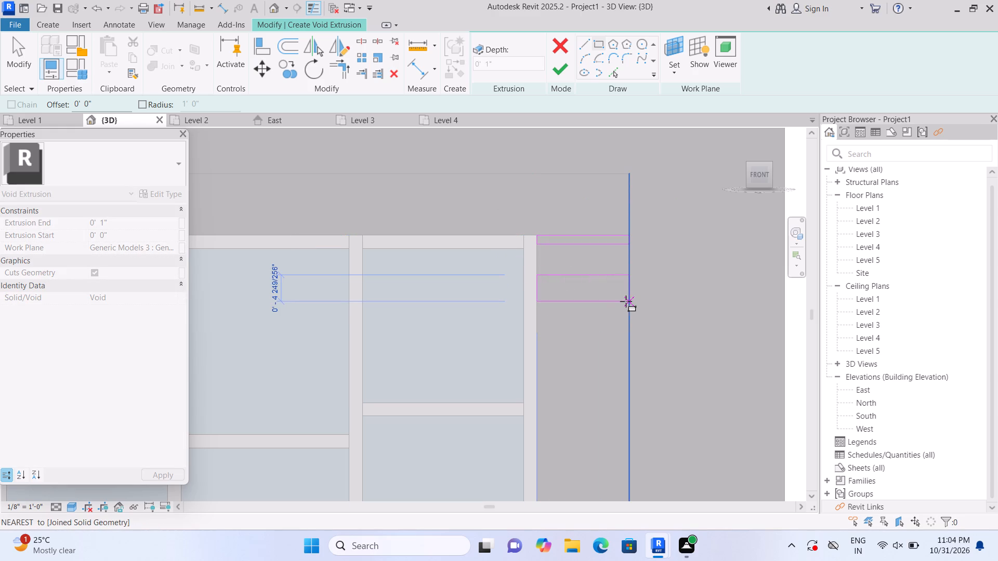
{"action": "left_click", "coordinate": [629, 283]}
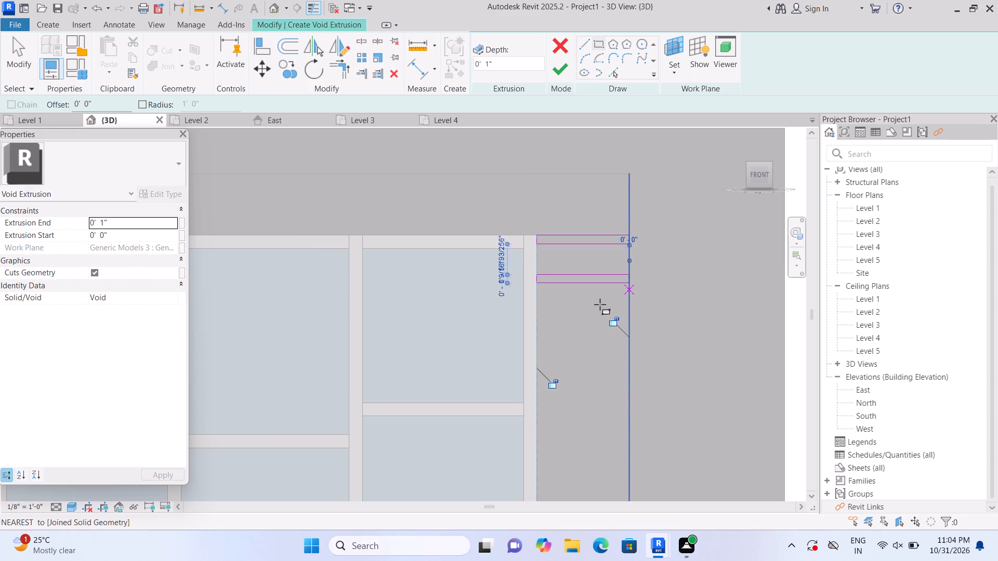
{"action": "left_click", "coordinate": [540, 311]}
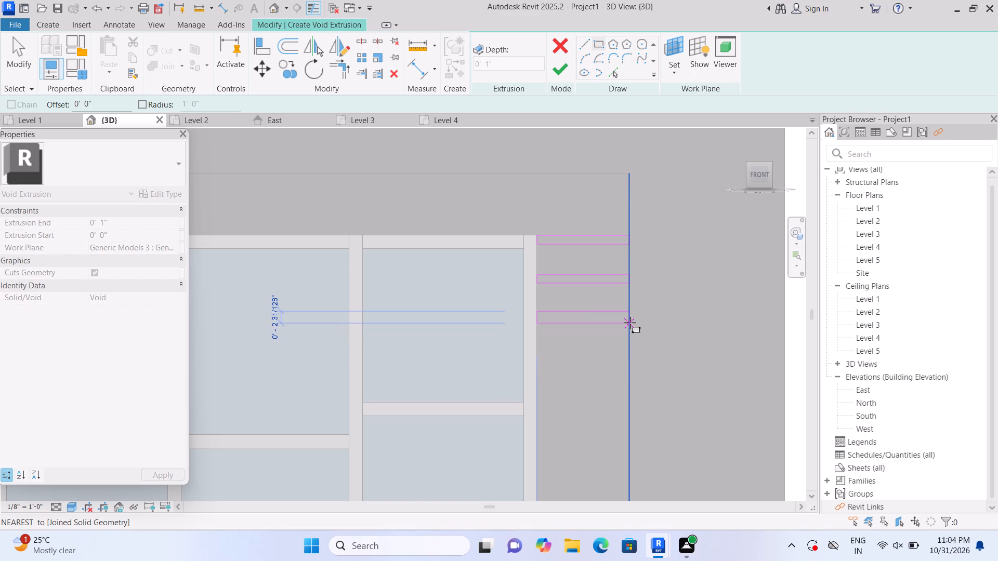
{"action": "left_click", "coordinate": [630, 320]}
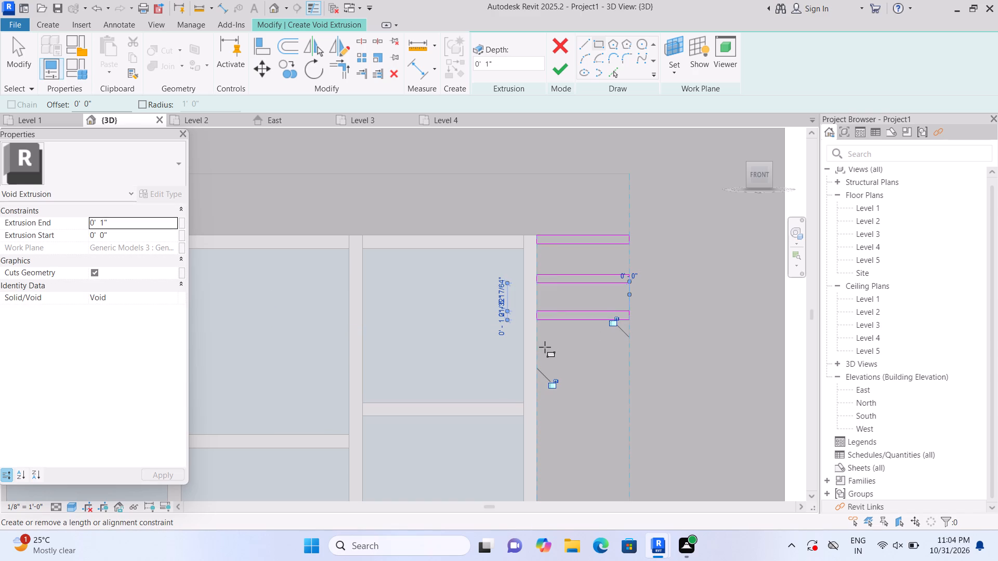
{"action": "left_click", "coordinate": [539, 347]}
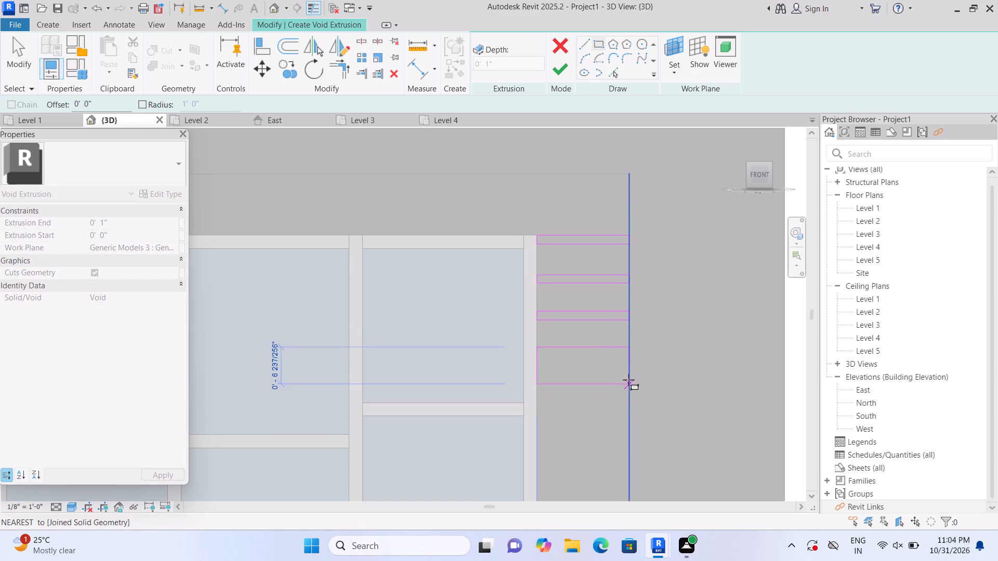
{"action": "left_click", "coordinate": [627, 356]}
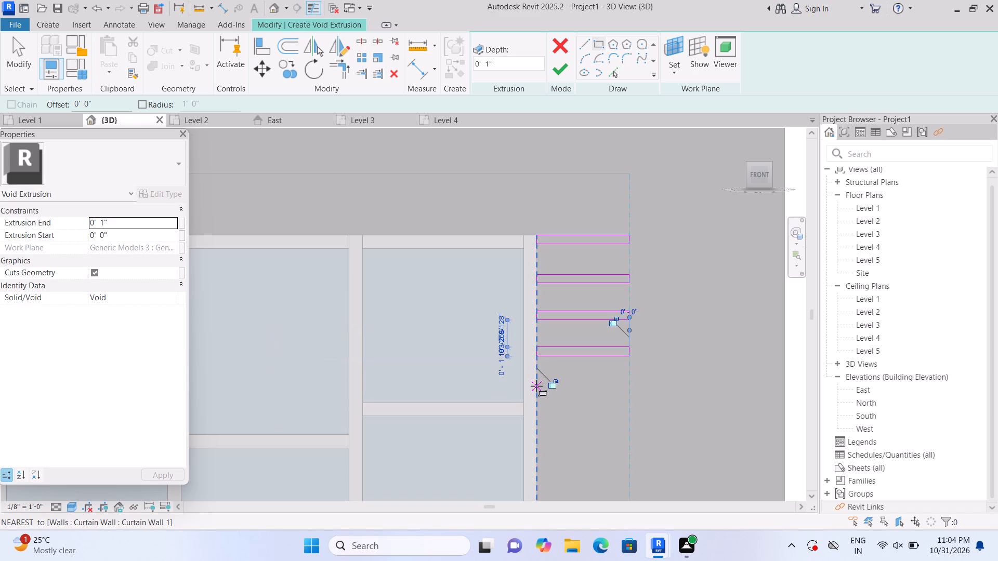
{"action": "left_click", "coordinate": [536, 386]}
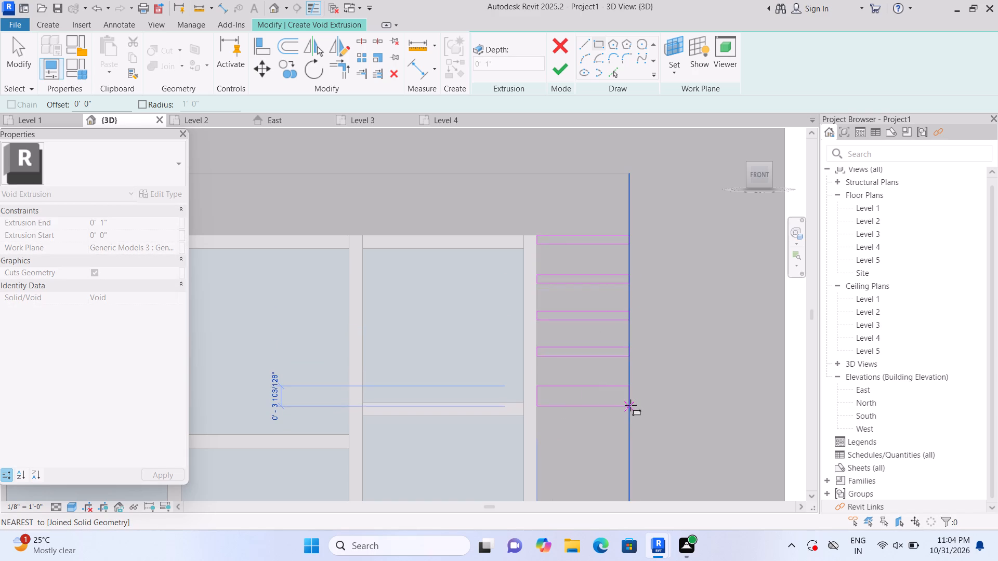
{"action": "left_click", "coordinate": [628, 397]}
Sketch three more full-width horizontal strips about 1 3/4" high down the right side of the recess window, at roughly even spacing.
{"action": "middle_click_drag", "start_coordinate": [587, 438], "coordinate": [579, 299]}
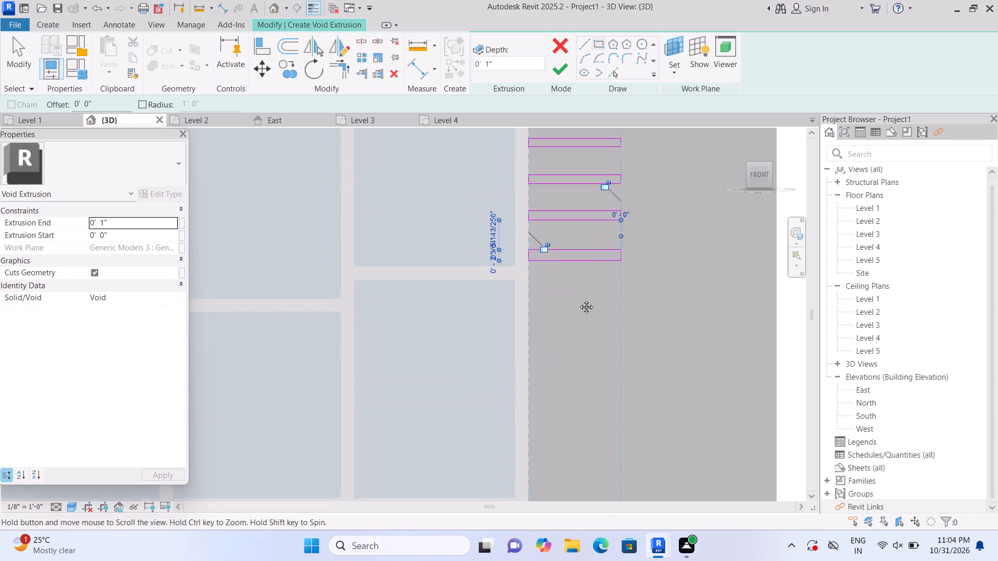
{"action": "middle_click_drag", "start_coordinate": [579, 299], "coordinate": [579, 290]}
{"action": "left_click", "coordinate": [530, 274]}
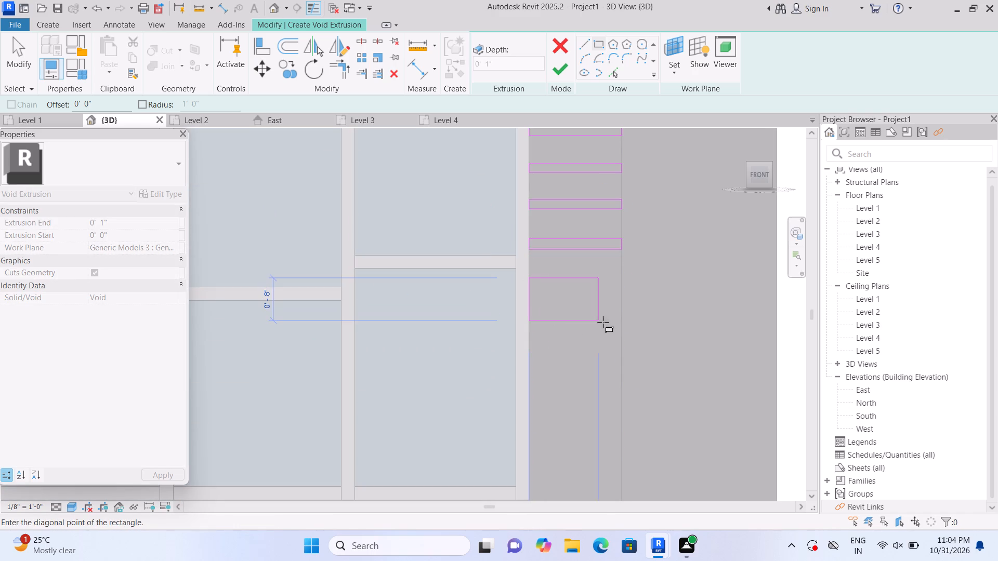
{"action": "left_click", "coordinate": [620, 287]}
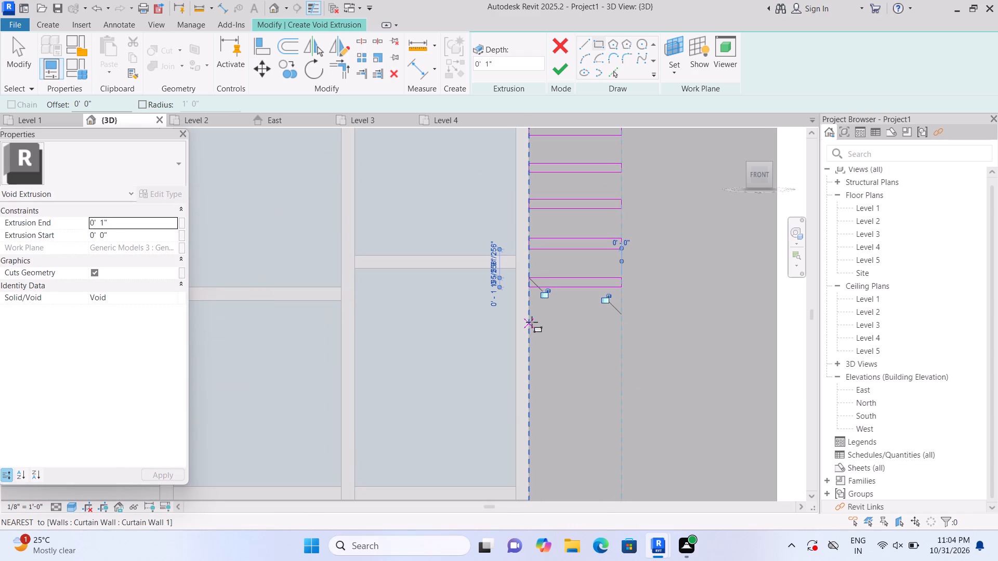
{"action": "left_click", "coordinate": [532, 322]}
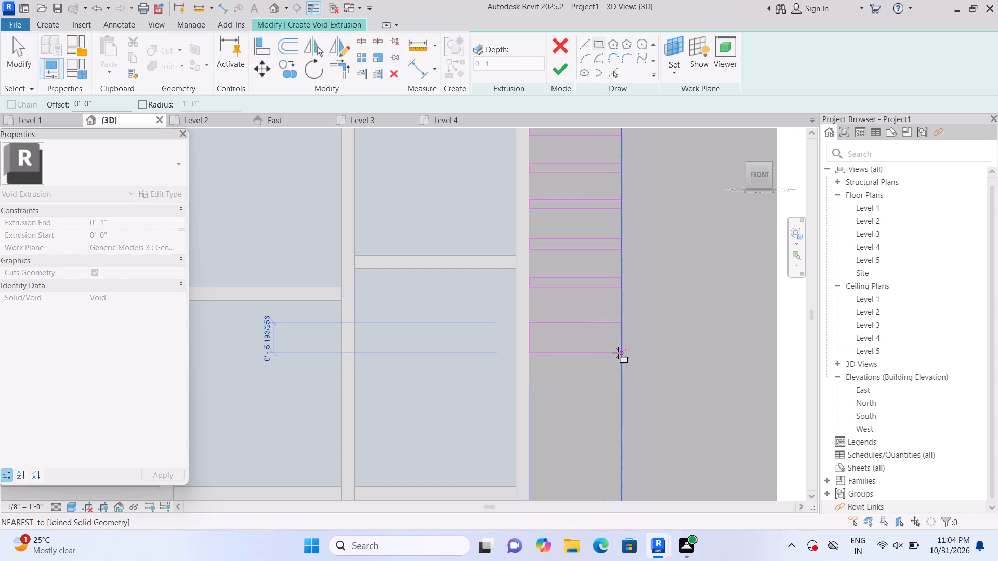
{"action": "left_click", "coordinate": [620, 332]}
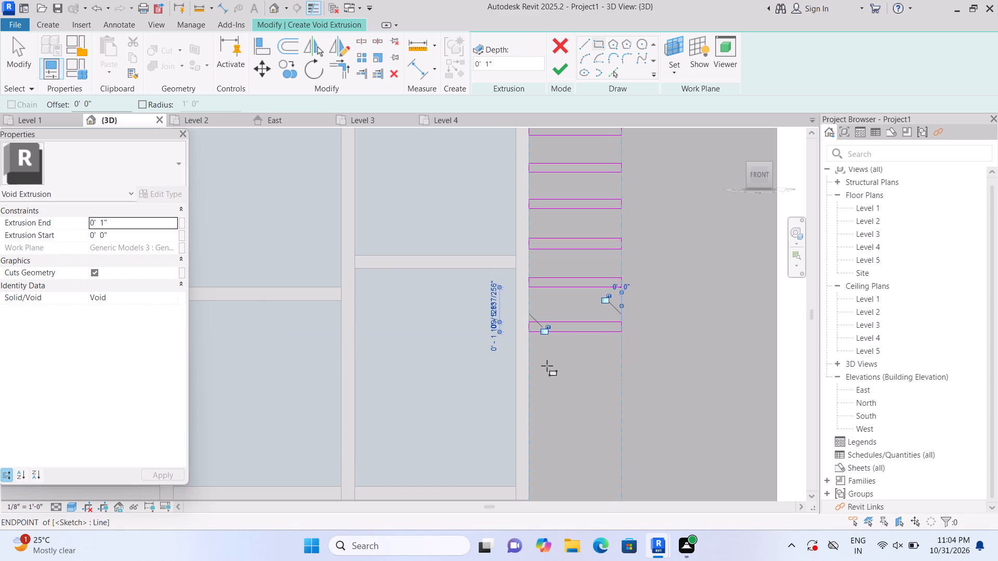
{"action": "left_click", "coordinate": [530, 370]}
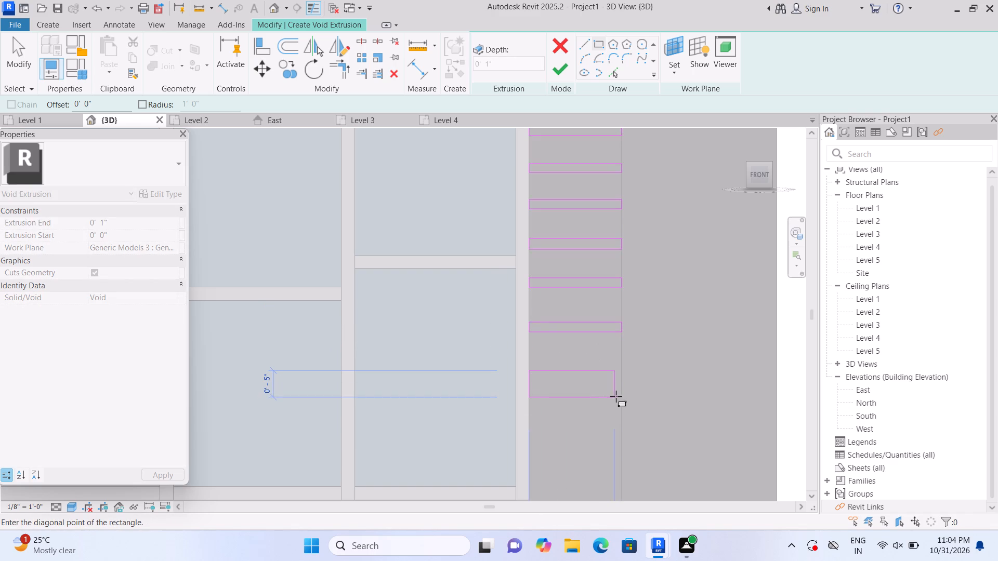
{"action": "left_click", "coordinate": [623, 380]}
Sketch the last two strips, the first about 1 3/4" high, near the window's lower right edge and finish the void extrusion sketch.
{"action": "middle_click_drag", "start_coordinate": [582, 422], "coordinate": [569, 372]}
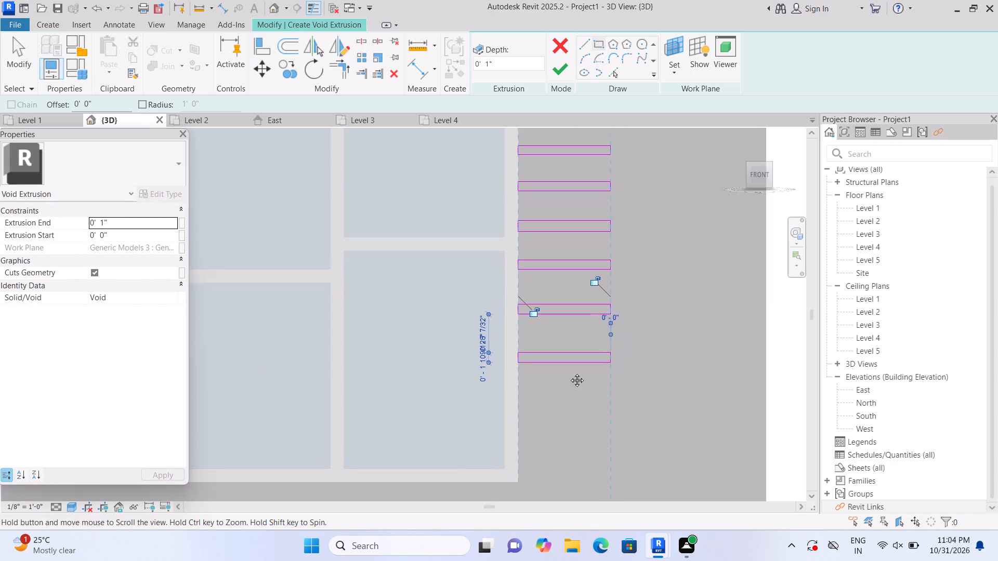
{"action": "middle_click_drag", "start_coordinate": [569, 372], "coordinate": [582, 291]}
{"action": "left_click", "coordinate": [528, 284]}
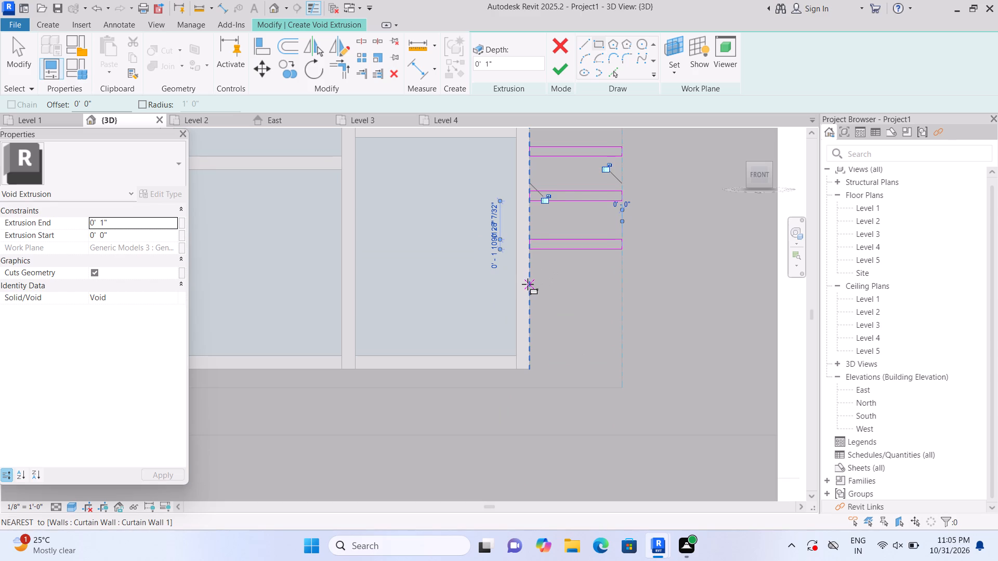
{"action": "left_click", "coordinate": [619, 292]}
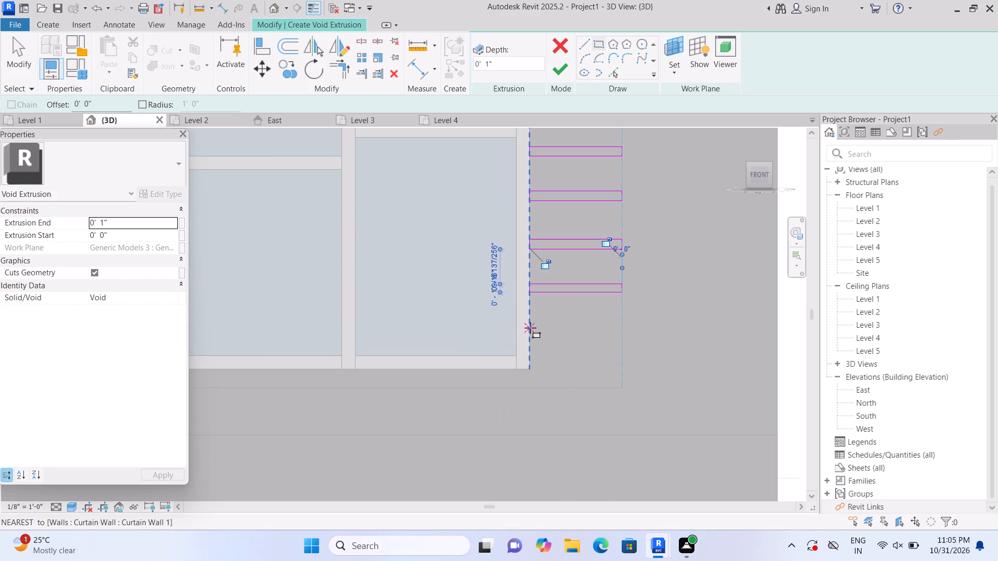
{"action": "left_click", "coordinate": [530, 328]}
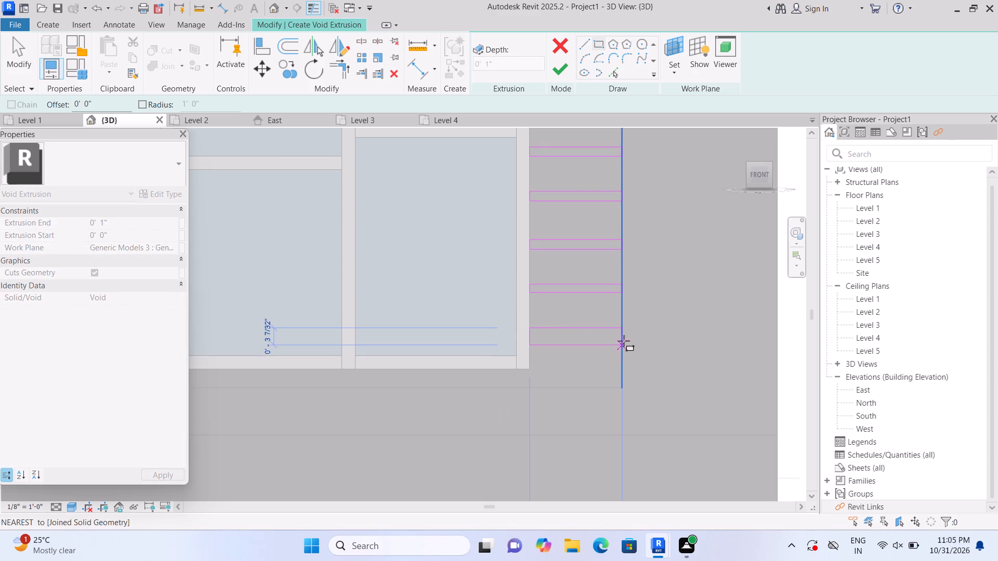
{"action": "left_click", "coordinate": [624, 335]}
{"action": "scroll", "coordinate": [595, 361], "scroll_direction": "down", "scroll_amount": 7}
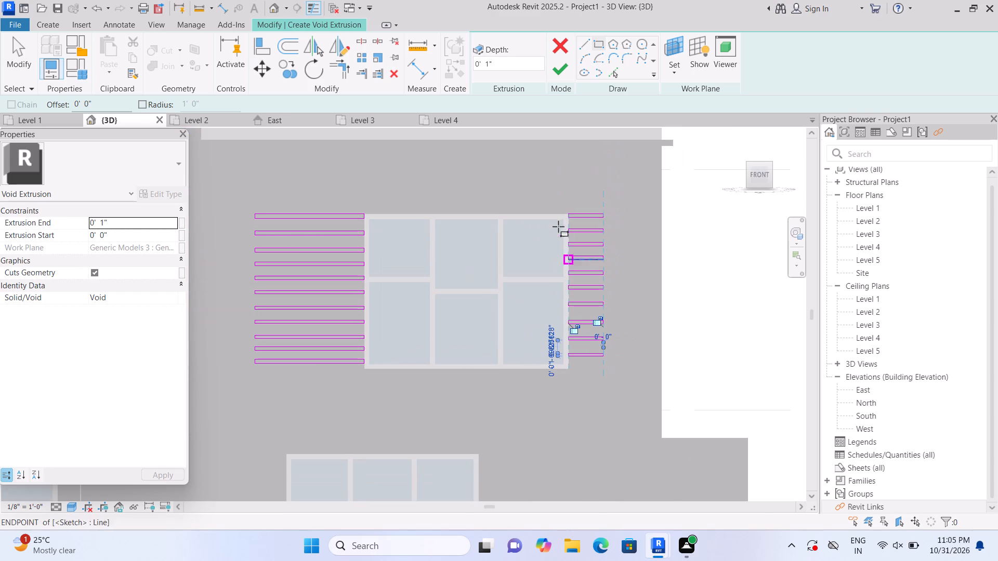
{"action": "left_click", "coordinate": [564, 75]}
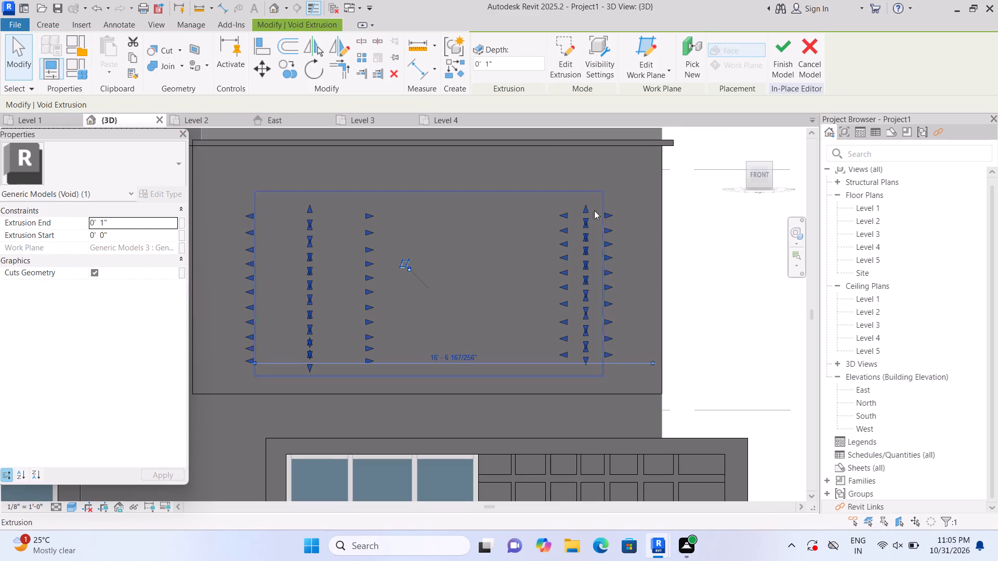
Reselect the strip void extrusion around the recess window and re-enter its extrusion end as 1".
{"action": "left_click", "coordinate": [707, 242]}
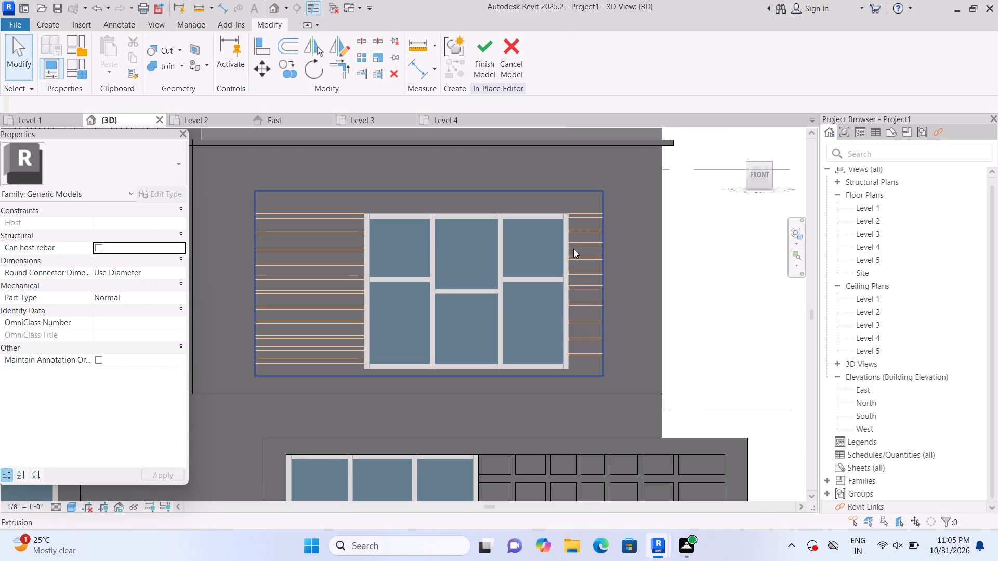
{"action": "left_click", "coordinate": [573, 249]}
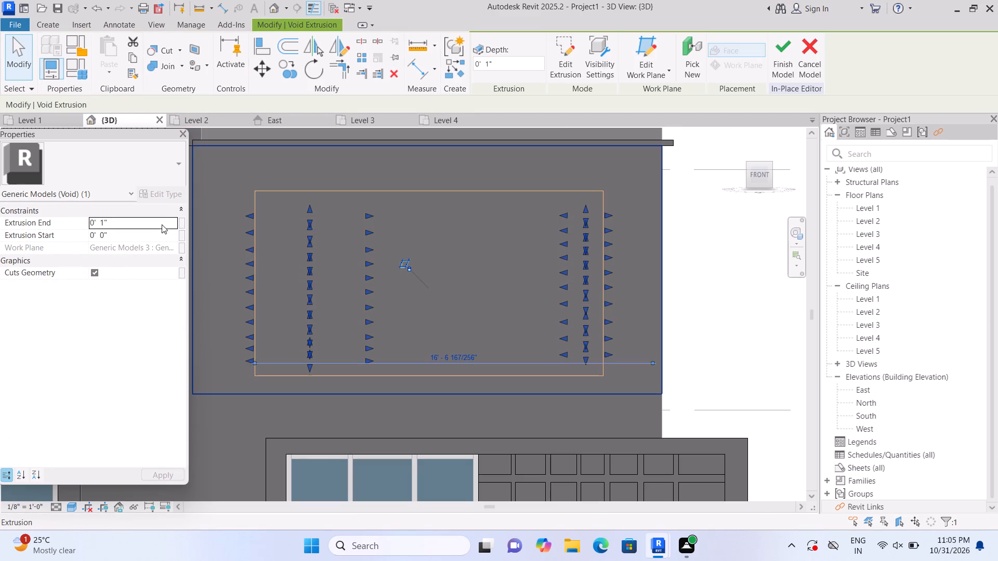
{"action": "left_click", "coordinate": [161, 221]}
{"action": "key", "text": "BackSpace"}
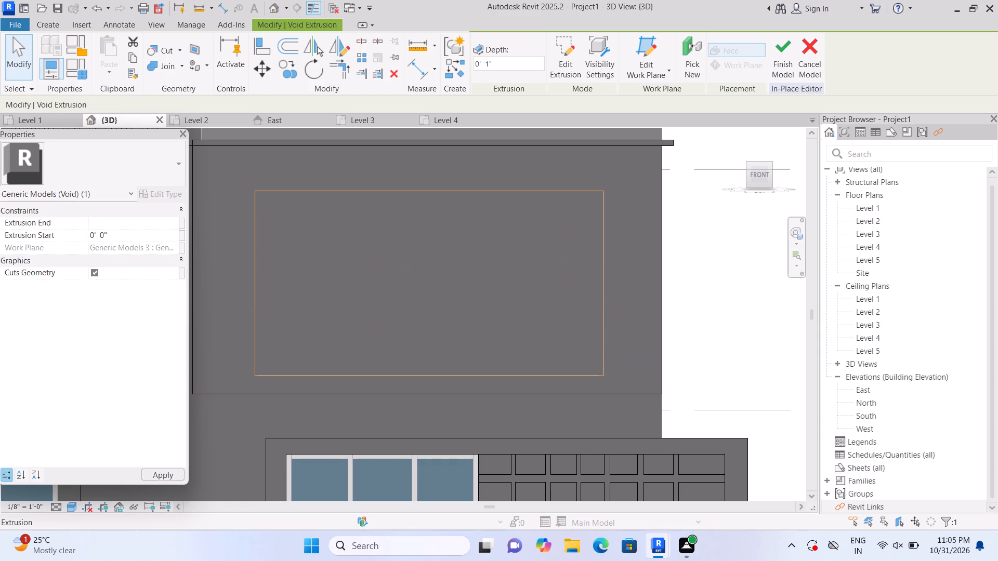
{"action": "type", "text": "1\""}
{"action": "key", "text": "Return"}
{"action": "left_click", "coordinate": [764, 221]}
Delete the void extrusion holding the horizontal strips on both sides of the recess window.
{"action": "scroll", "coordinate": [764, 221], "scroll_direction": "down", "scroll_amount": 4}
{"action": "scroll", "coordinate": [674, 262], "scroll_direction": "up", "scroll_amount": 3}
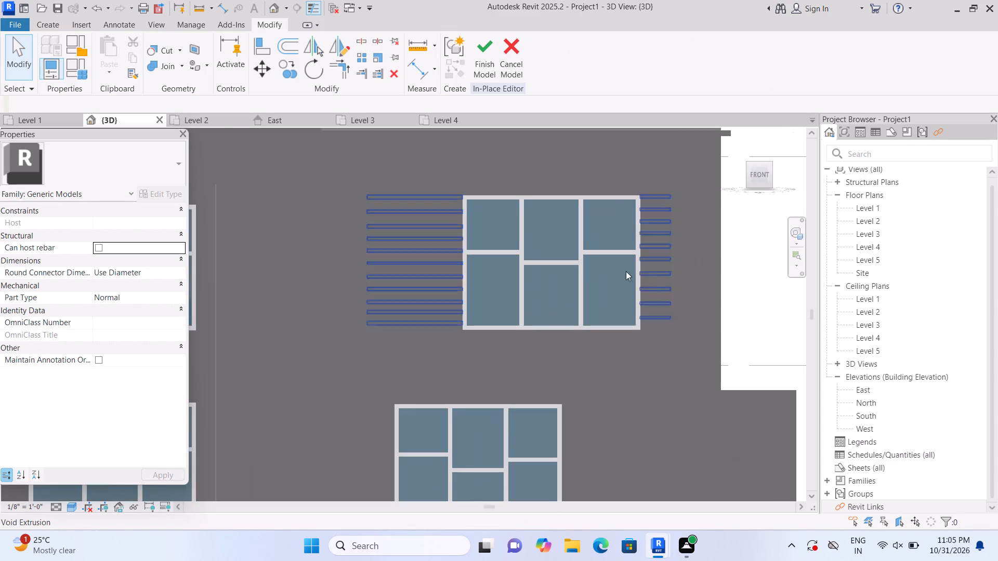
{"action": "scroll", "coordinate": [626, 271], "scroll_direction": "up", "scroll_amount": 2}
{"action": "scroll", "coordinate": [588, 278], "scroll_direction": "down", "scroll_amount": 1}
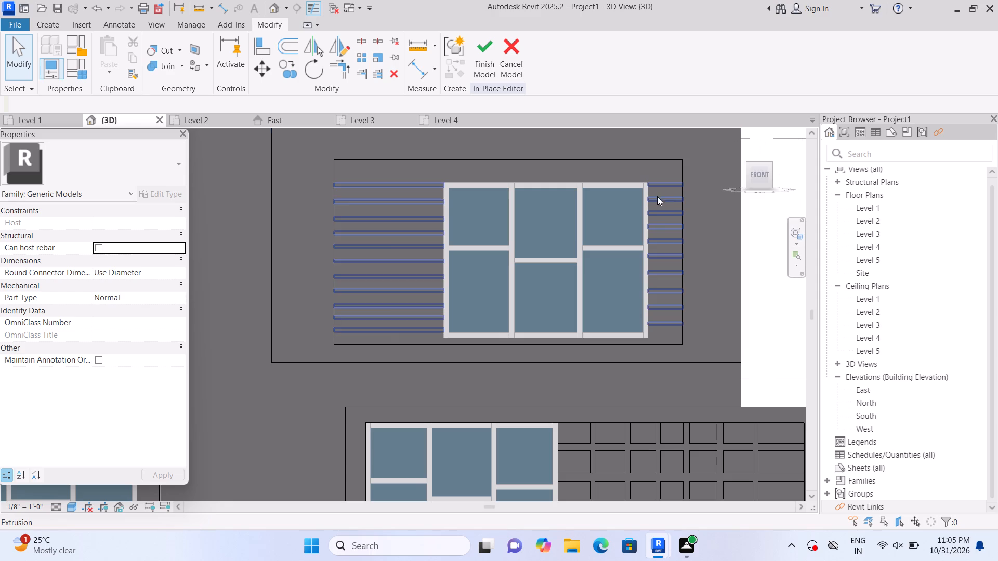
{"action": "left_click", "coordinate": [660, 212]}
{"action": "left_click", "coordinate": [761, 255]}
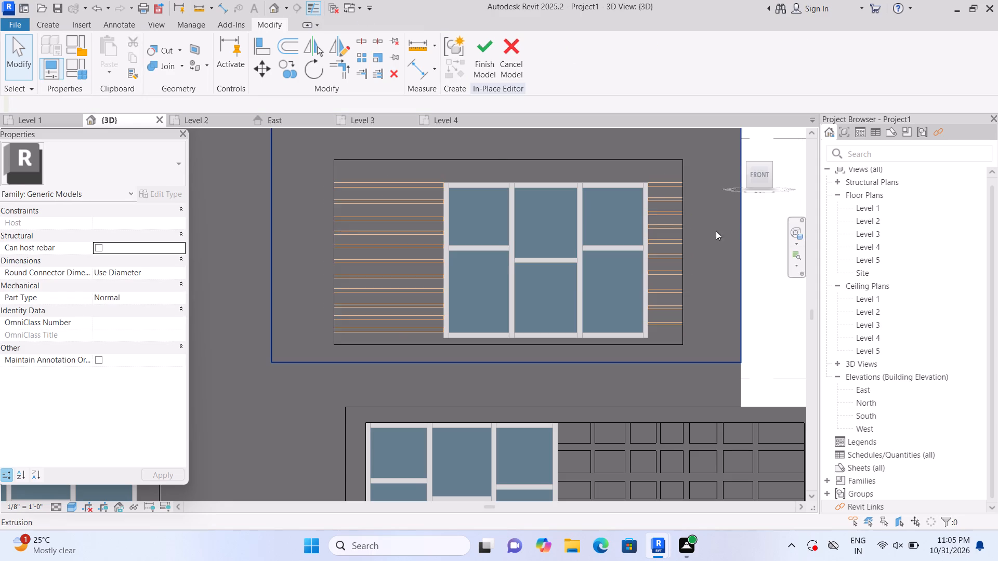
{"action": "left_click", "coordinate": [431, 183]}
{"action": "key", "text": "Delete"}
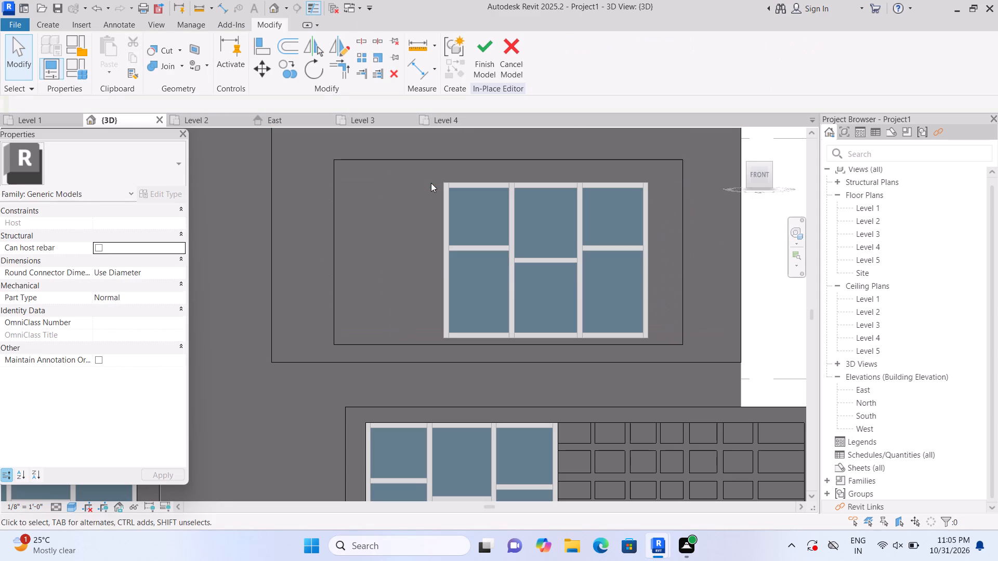
Open the Level 1 floor plan.
{"action": "scroll", "coordinate": [504, 275], "scroll_direction": "down", "scroll_amount": 12}
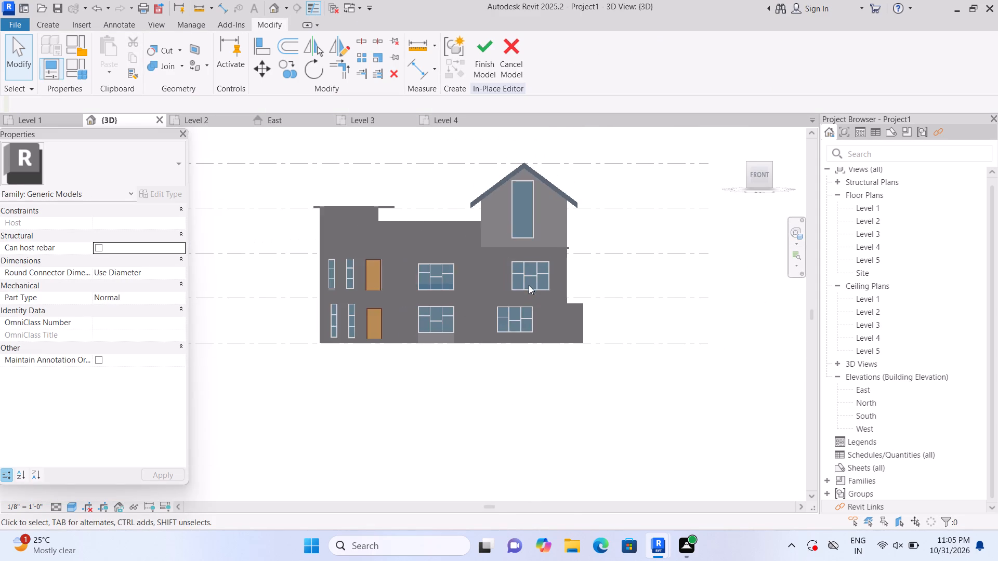
{"action": "left_click", "coordinate": [738, 133]}
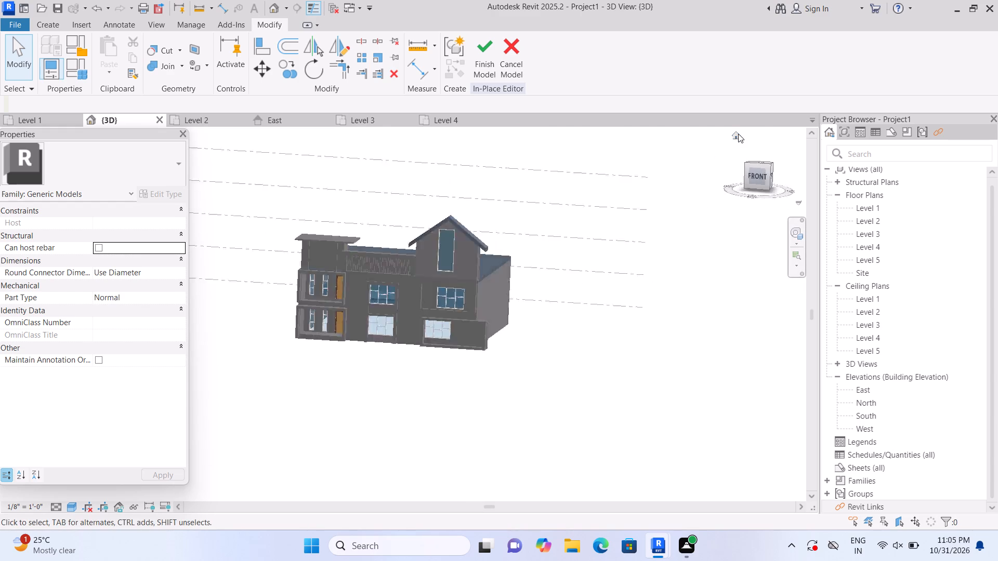
{"action": "scroll", "coordinate": [260, 434], "scroll_direction": "up", "scroll_amount": 3}
{"action": "scroll", "coordinate": [388, 443], "scroll_direction": "up", "scroll_amount": 5}
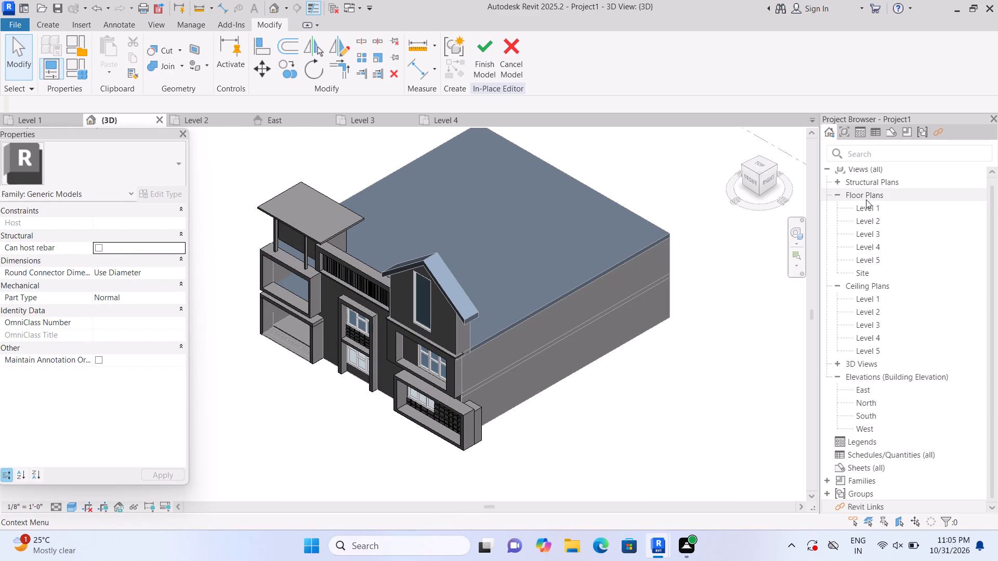
{"action": "triple_click", "coordinate": [880, 208]}
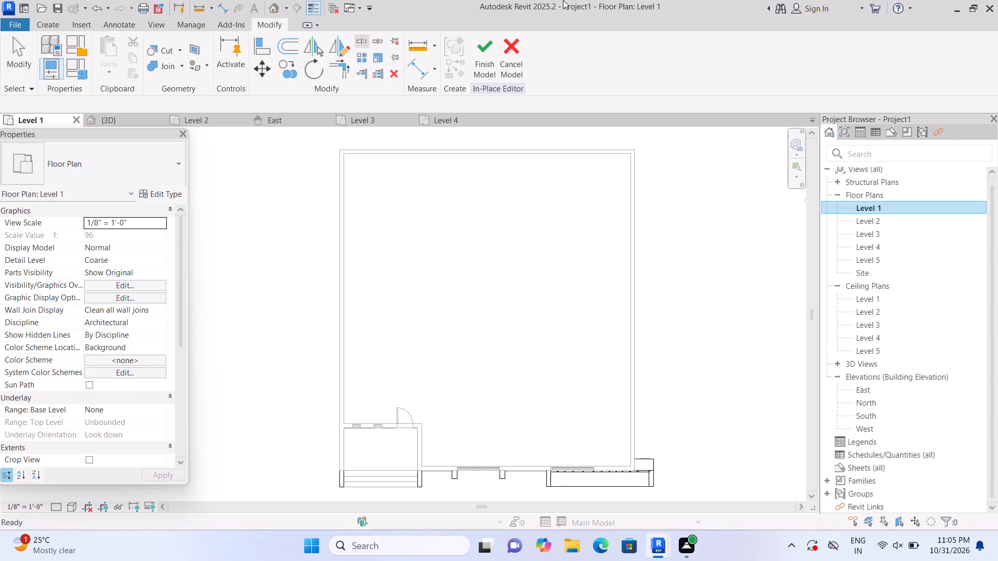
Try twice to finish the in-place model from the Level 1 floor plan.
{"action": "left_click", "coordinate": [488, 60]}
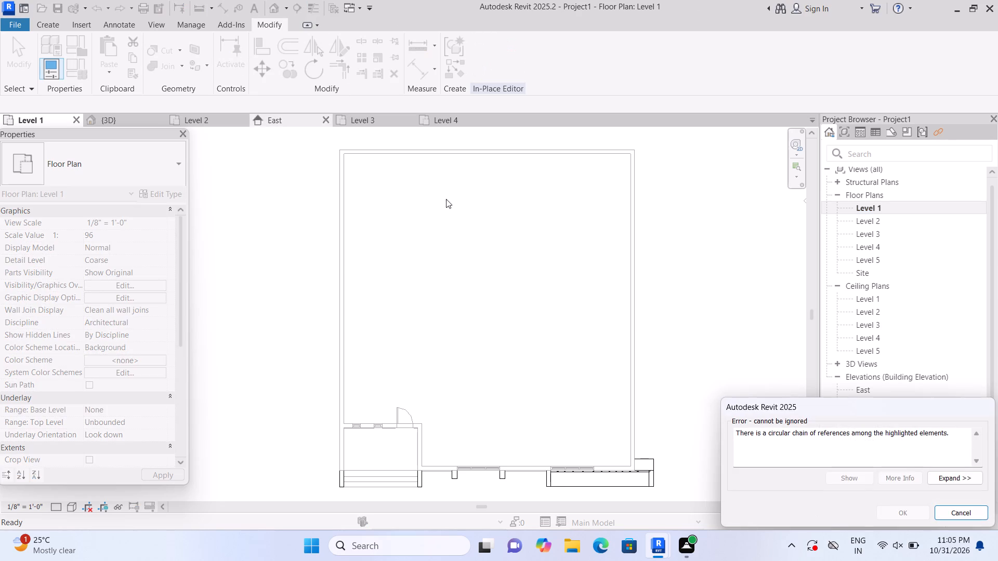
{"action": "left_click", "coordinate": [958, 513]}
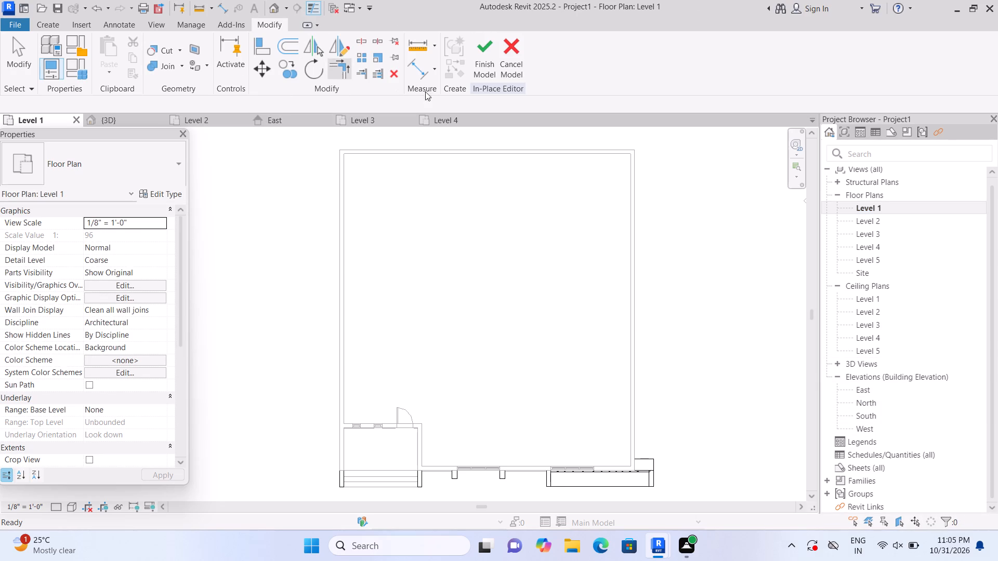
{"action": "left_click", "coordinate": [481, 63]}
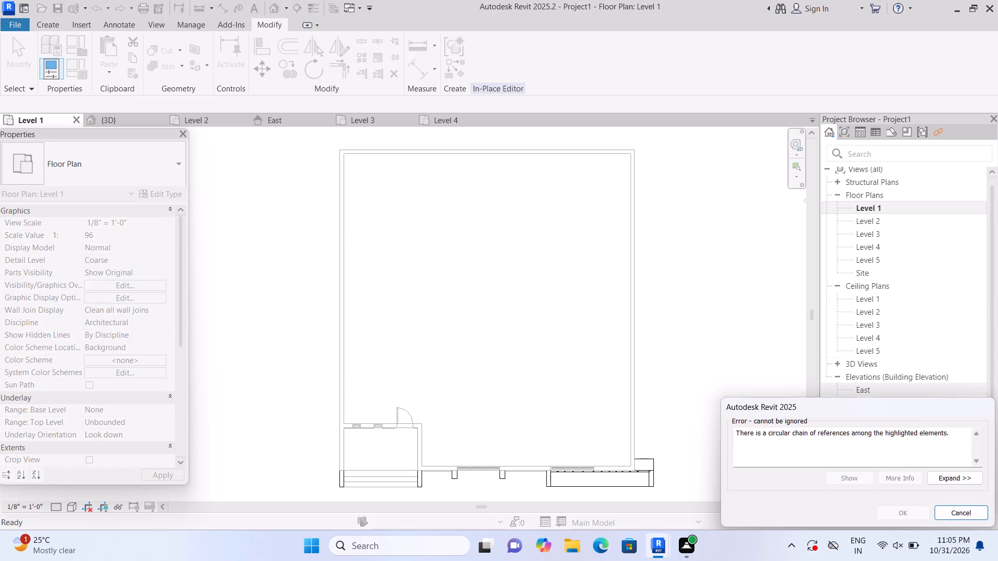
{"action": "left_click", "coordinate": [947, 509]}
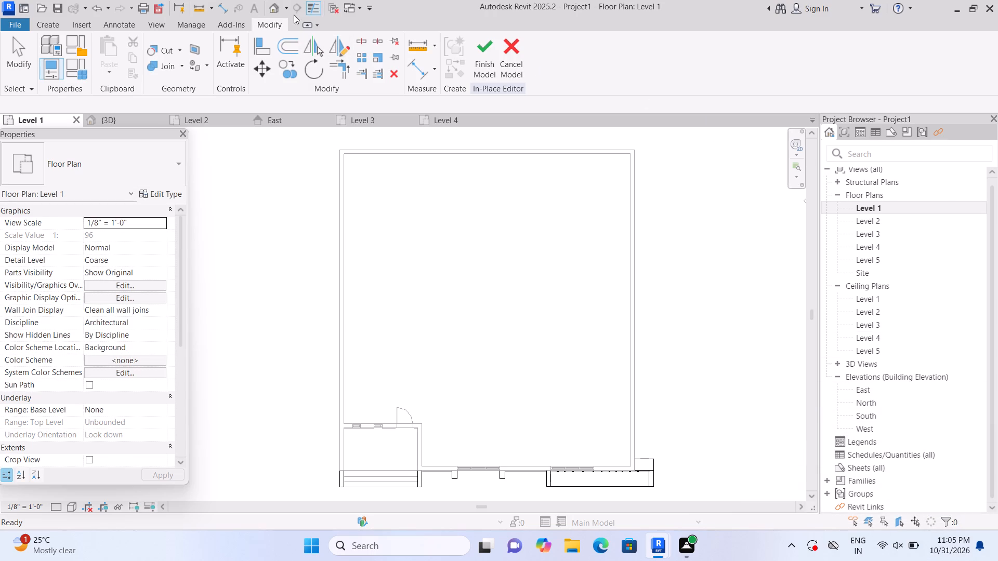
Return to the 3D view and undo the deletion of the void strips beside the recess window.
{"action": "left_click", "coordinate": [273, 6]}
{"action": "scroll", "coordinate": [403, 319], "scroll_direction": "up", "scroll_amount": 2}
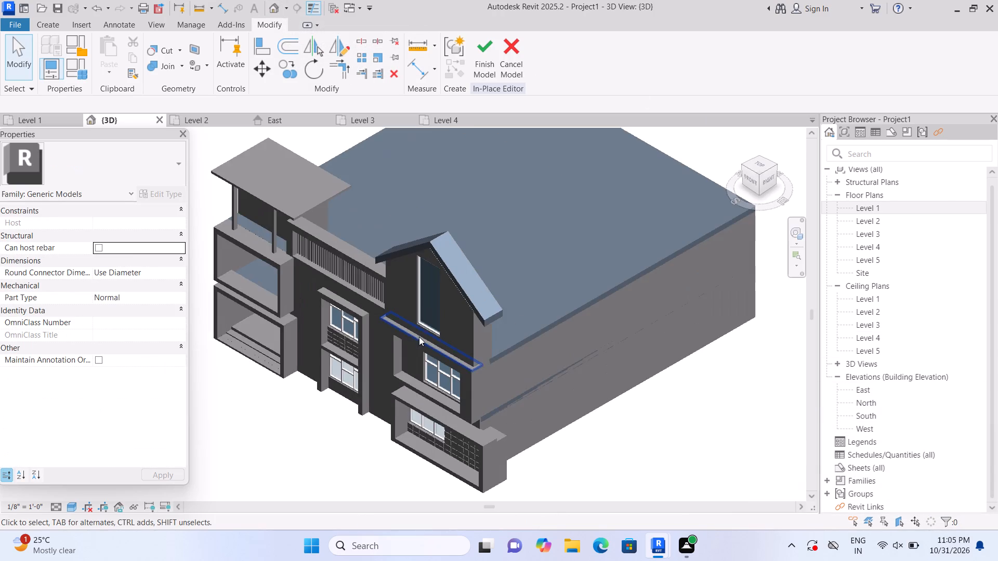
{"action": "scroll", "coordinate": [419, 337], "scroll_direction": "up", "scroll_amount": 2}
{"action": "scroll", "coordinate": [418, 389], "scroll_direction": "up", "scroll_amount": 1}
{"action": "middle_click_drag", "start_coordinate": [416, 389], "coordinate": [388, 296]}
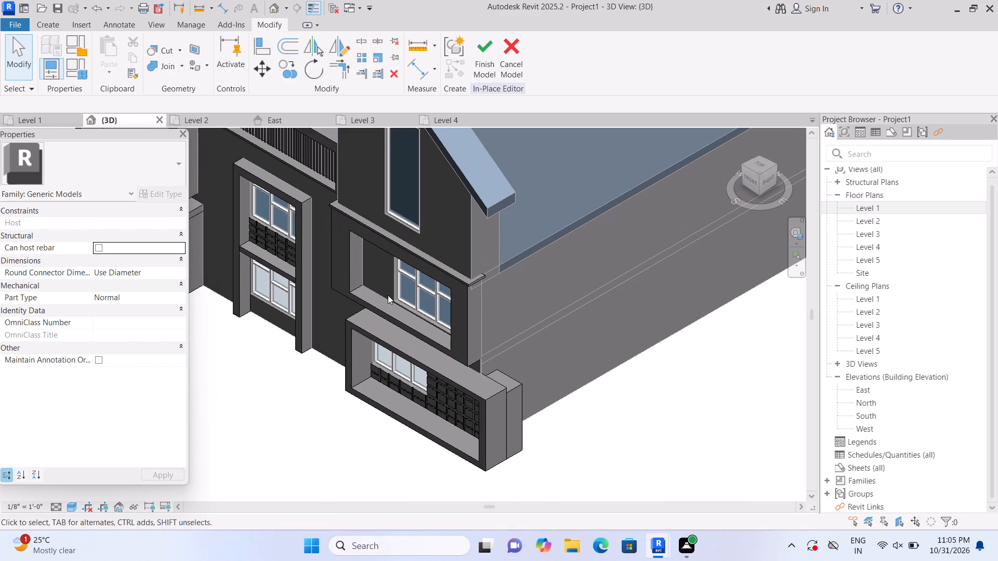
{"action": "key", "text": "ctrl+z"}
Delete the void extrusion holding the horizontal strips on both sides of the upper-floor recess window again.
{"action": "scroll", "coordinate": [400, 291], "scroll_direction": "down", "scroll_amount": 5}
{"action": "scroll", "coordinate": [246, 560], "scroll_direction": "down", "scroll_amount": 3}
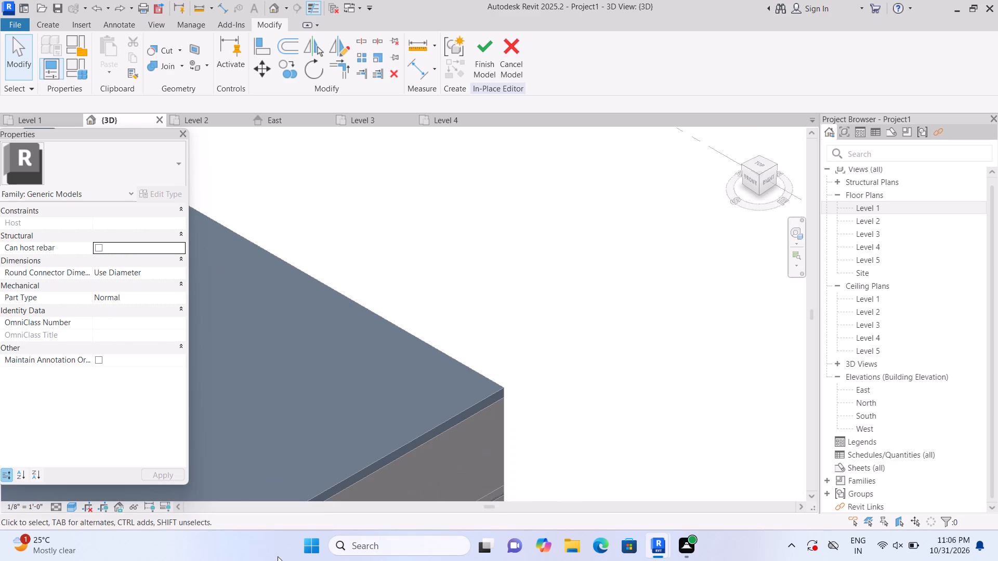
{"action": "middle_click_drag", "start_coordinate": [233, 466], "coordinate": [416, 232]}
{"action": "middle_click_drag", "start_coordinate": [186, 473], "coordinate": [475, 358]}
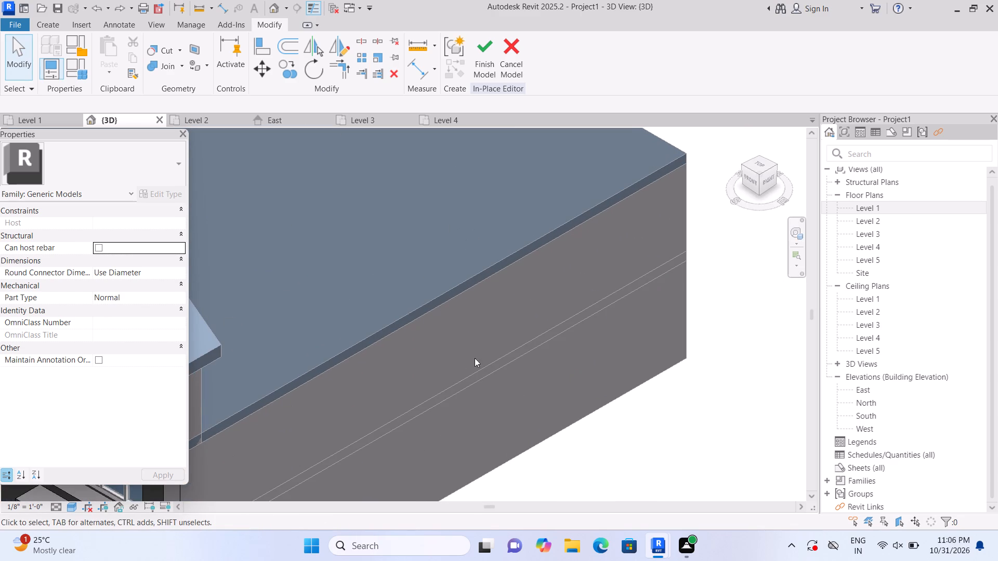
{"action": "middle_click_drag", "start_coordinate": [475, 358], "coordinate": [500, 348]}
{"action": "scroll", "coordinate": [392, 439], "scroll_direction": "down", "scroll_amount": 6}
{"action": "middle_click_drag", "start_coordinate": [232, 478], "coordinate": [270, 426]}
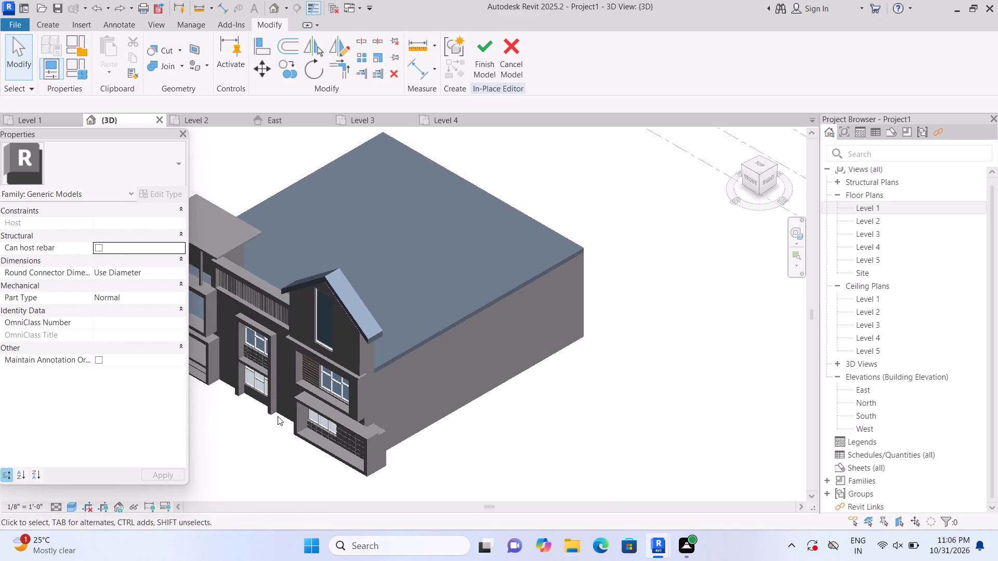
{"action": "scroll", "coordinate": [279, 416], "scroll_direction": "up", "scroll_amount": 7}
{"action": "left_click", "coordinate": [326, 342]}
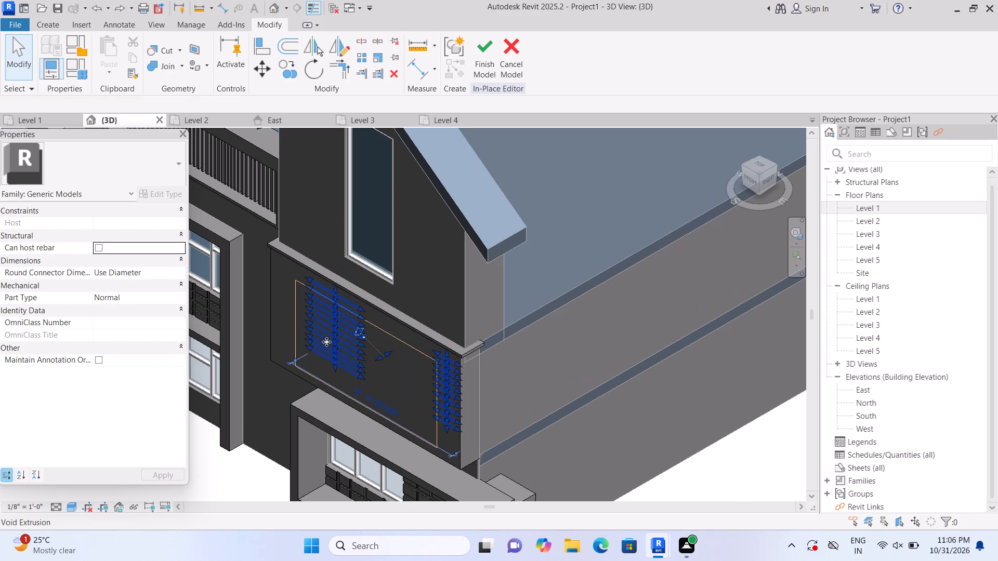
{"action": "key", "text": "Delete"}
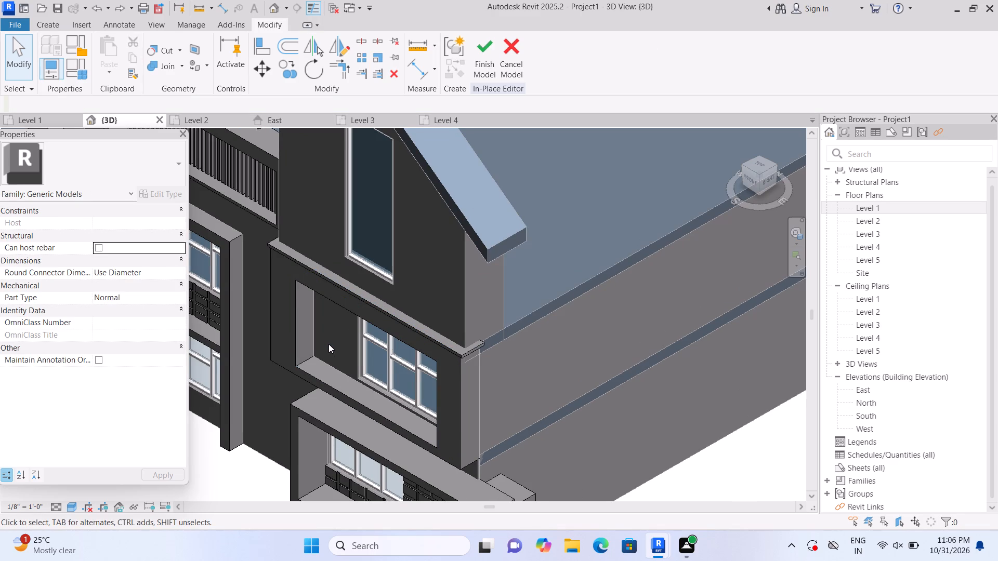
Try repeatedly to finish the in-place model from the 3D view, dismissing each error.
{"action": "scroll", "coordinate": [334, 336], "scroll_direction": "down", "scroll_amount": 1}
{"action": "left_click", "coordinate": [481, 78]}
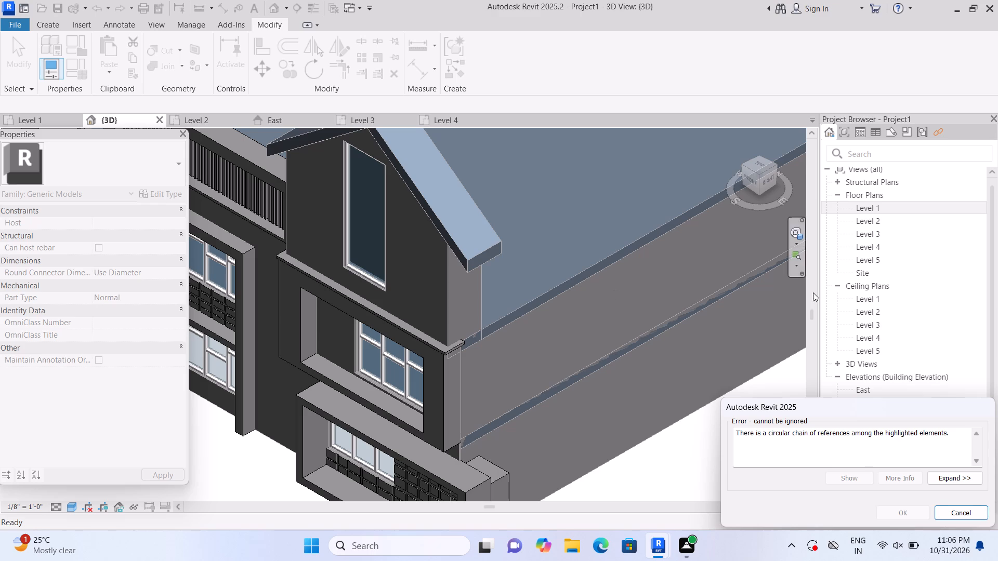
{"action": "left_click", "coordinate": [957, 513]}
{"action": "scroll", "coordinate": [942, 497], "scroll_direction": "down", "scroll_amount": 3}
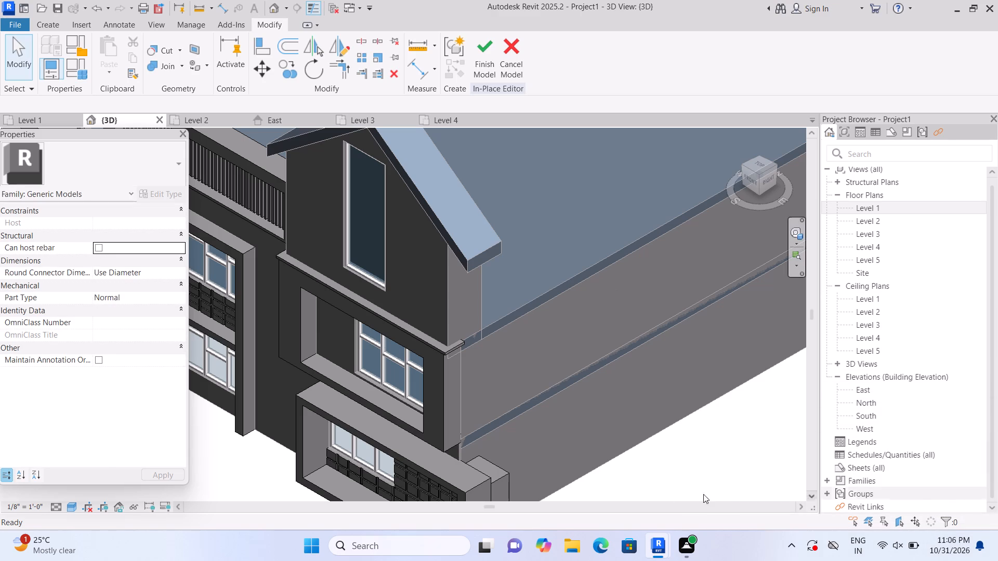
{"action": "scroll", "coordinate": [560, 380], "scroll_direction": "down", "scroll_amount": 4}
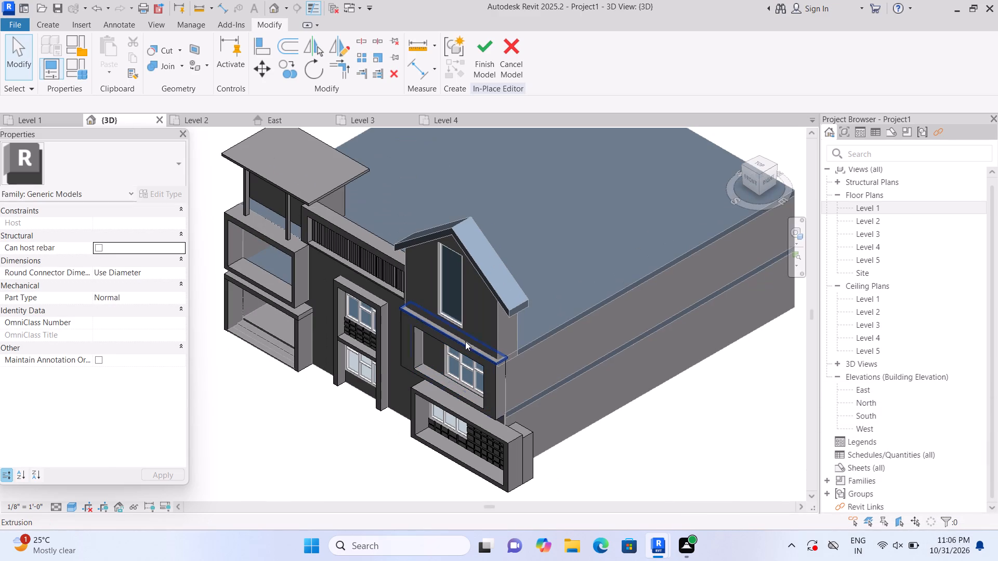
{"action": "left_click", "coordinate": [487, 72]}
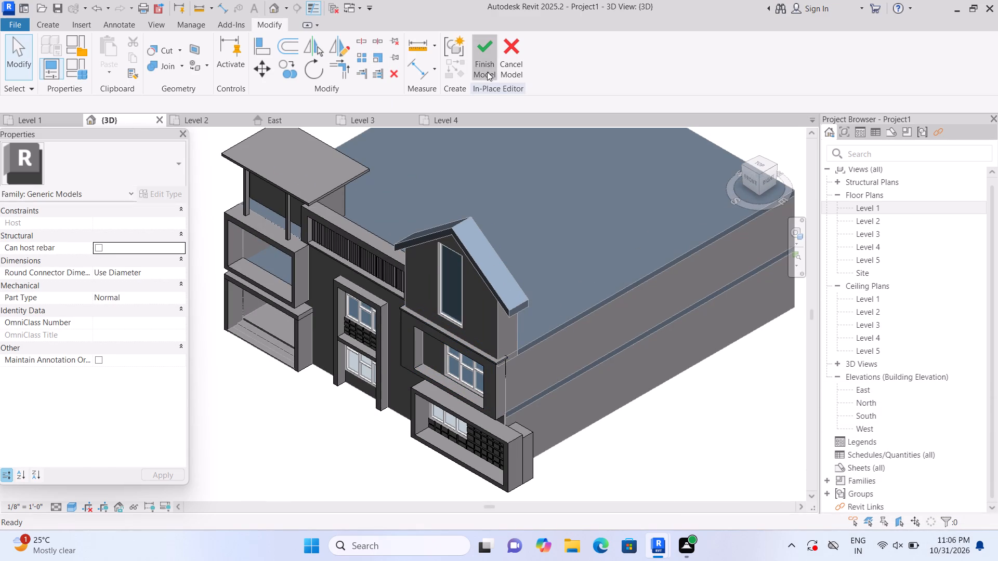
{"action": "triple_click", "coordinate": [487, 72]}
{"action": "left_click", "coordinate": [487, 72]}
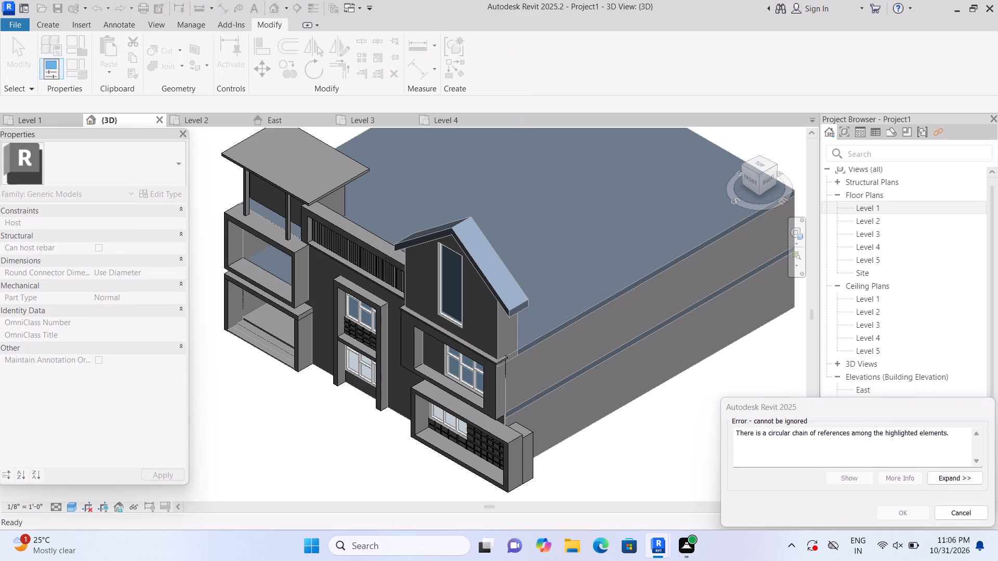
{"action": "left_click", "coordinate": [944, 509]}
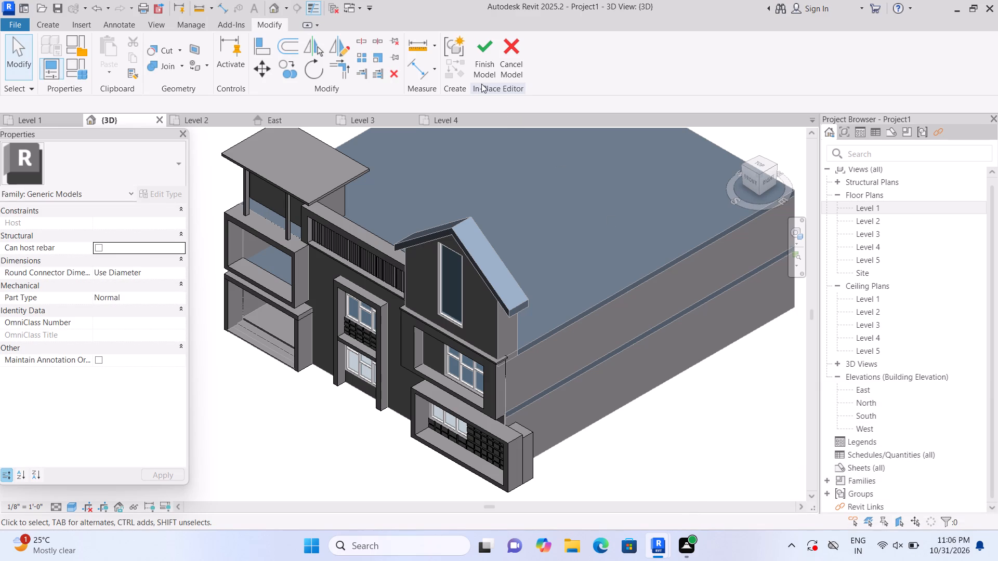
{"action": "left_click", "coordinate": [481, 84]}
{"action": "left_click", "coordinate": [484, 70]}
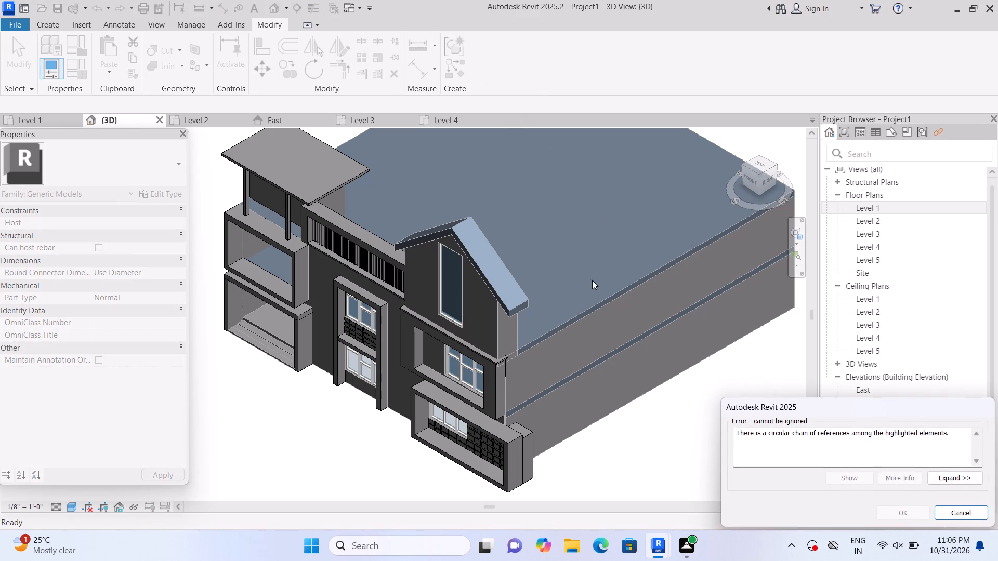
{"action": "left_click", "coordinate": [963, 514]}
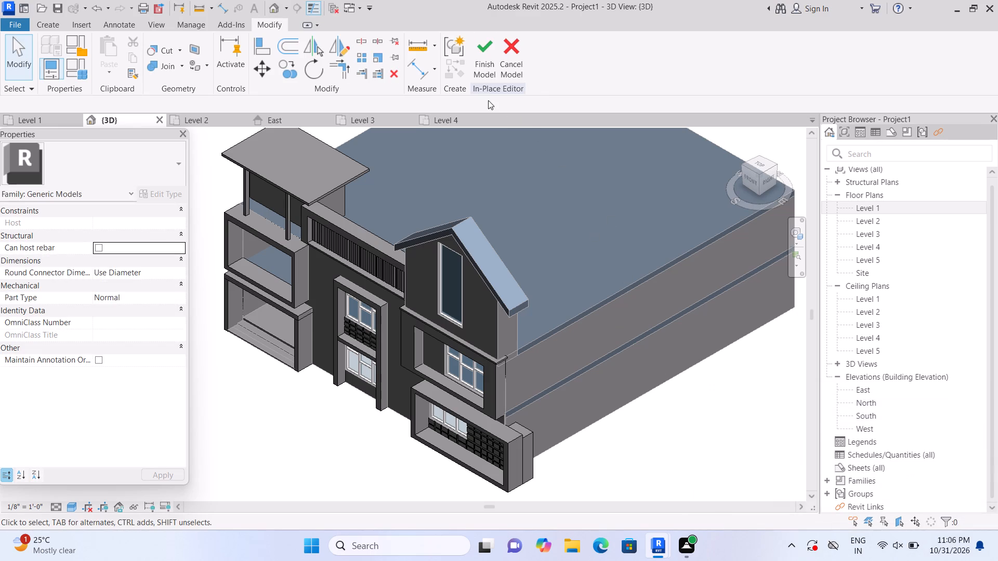
Cancel the in-place model, discard its changes, and dismiss the save reminder without saving.
{"action": "left_click", "coordinate": [517, 62]}
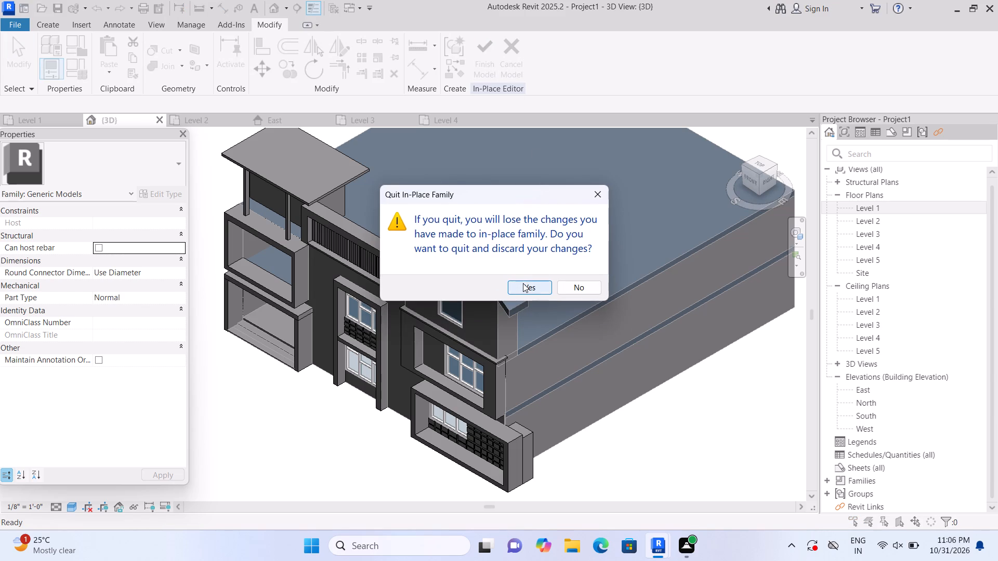
{"action": "left_click", "coordinate": [523, 283]}
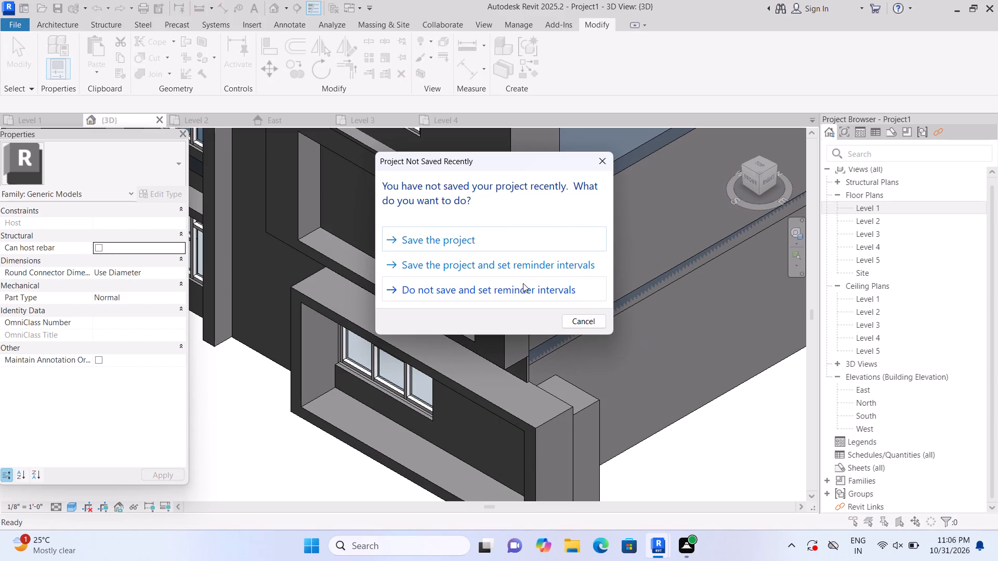
{"action": "left_click", "coordinate": [596, 161]}
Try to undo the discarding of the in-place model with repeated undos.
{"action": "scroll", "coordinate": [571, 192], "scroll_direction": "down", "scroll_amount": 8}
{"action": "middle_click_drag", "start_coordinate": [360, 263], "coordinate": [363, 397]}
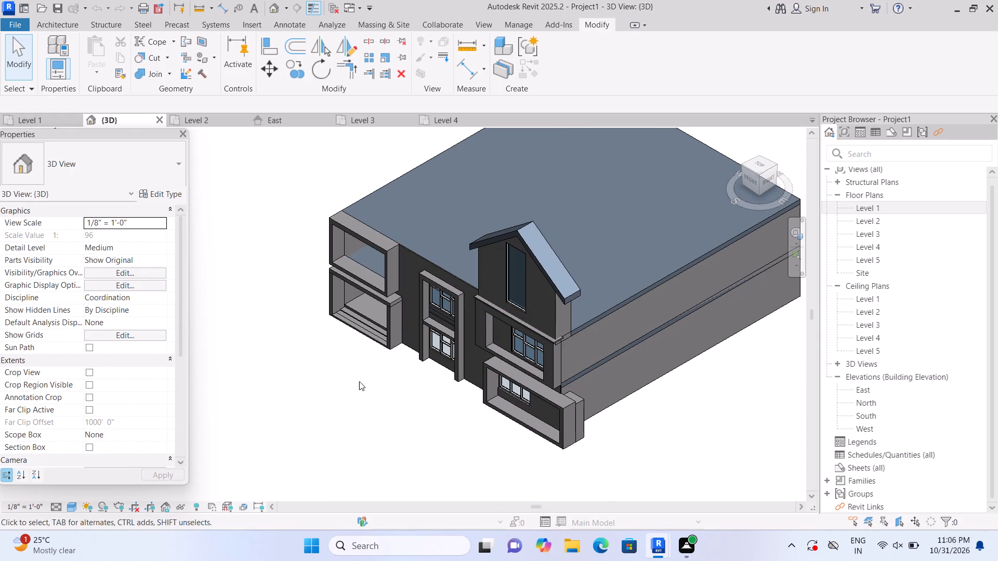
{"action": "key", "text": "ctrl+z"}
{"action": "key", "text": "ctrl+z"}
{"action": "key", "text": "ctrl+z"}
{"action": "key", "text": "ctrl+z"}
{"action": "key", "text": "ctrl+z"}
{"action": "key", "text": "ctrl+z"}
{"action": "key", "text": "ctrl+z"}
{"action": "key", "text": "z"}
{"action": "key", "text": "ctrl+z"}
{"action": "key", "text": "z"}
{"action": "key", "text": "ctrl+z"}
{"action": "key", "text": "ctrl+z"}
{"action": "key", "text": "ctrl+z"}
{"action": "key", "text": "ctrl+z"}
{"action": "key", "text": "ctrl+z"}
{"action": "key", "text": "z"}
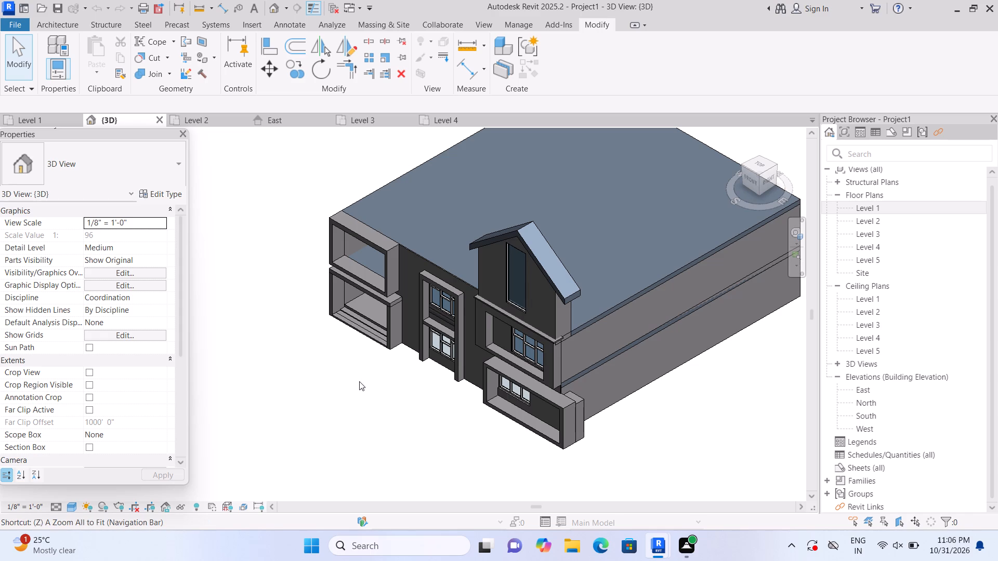
Examine the front facade from the opposite front corner to check its windows, frames and balconies after discarding the in-place model.
{"action": "middle_click", "coordinate": [360, 436], "text": "shift"}
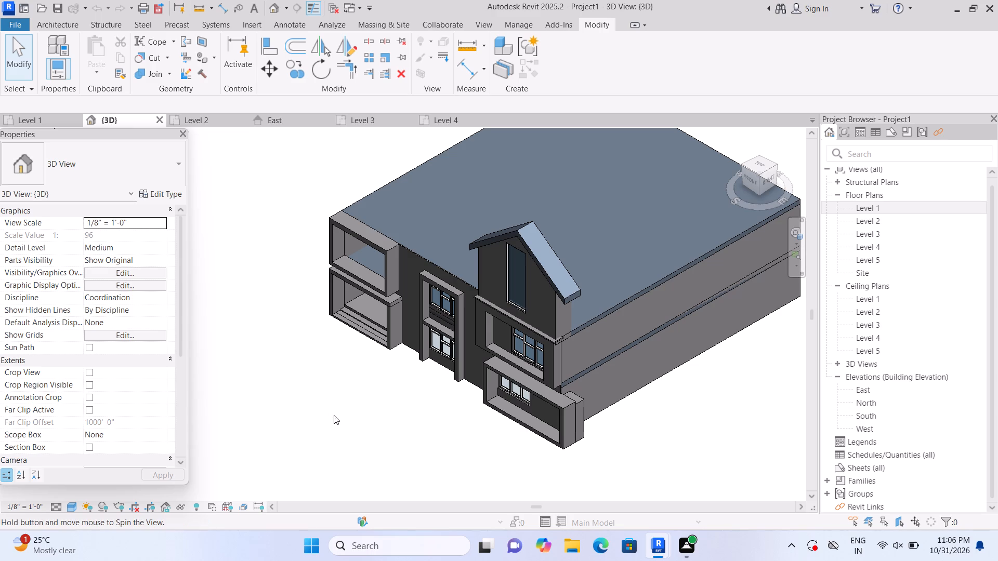
{"action": "middle_click_drag", "start_coordinate": [293, 391], "coordinate": [483, 402], "text": "shift"}
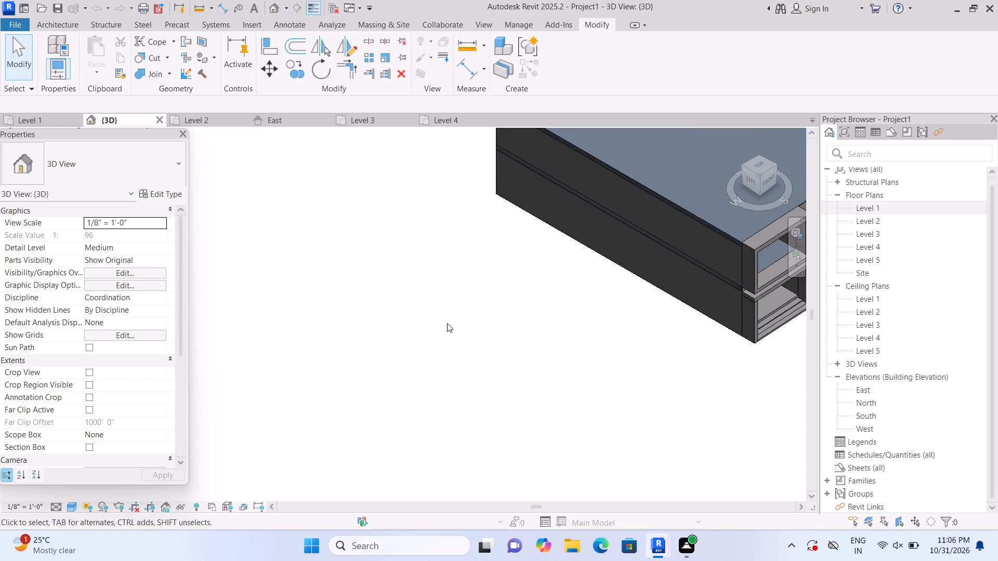
{"action": "middle_click_drag", "start_coordinate": [448, 336], "coordinate": [370, 474]}
{"action": "middle_click_drag", "start_coordinate": [422, 409], "coordinate": [227, 425]}
{"action": "scroll", "coordinate": [227, 423], "scroll_direction": "up", "scroll_amount": 1}
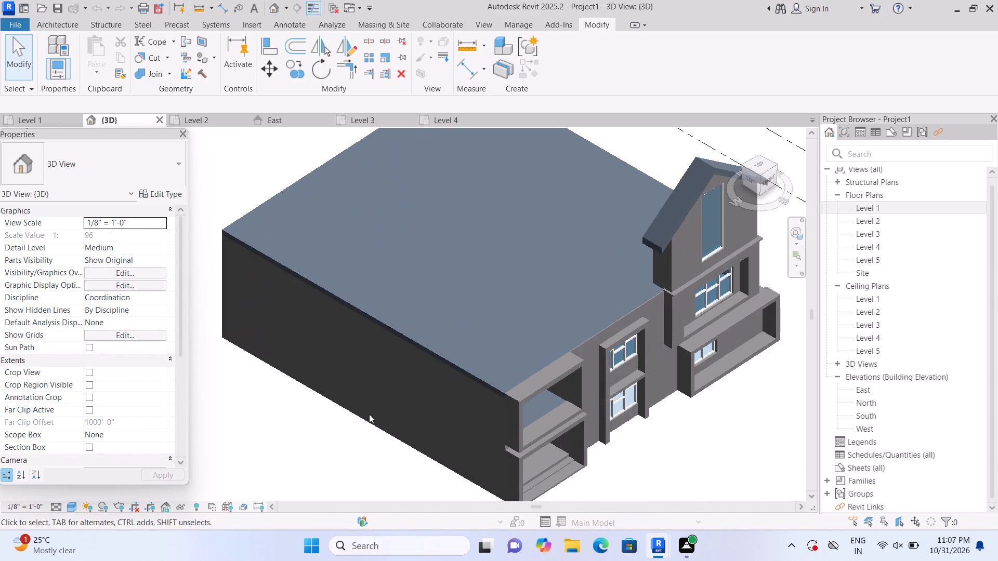
{"action": "middle_click_drag", "start_coordinate": [511, 363], "coordinate": [408, 365]}
{"action": "scroll", "coordinate": [497, 391], "scroll_direction": "up", "scroll_amount": 2}
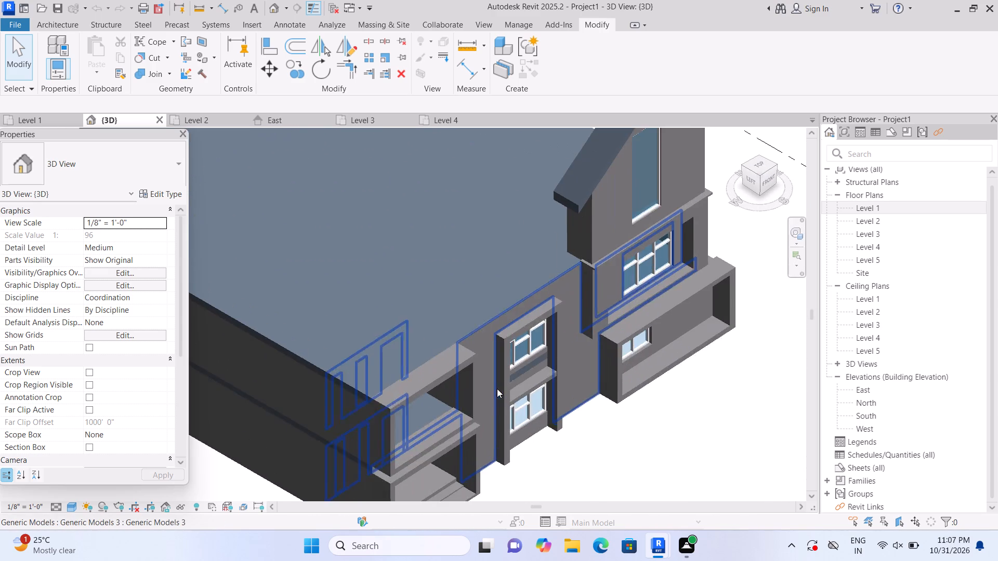
{"action": "scroll", "coordinate": [429, 302], "scroll_direction": "up", "scroll_amount": 1}
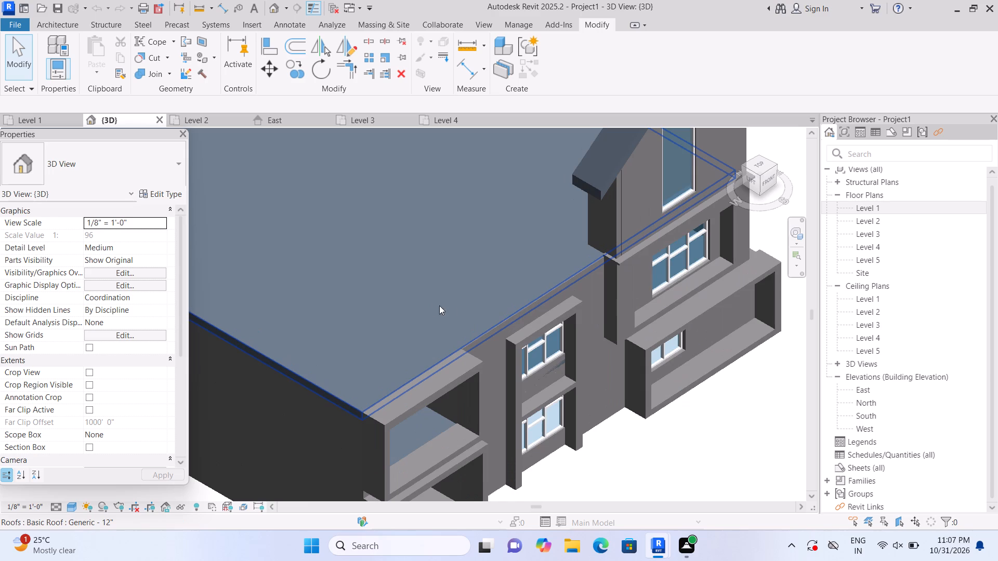
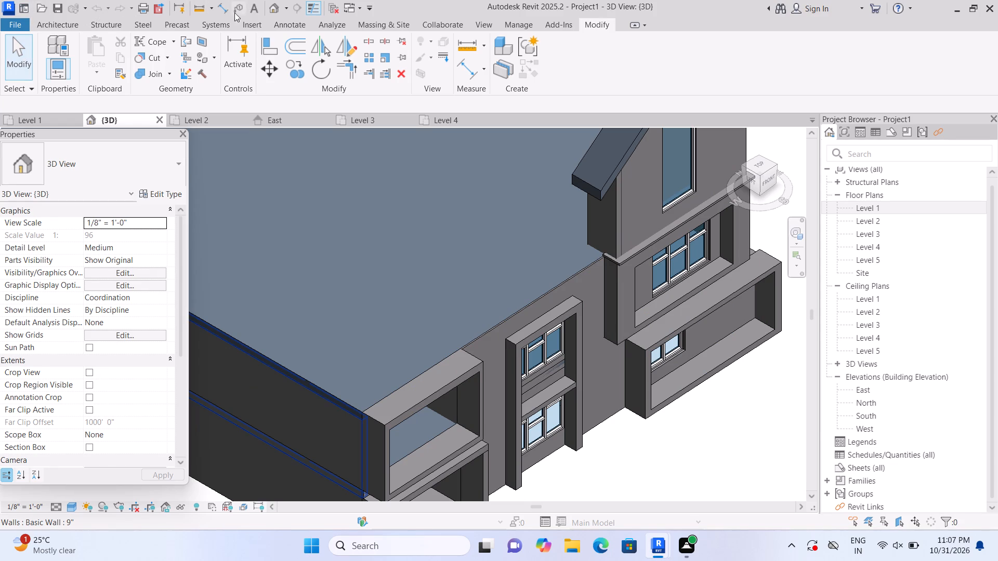
Start a new in-place model in the Generic Models category, accepting the default name.
{"action": "left_click", "coordinate": [274, 9]}
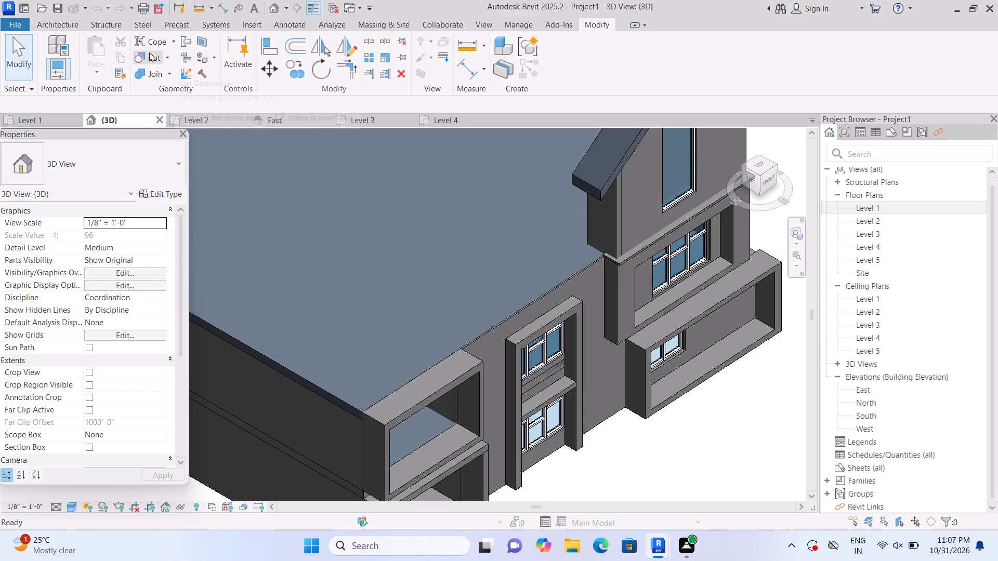
{"action": "left_click", "coordinate": [43, 26]}
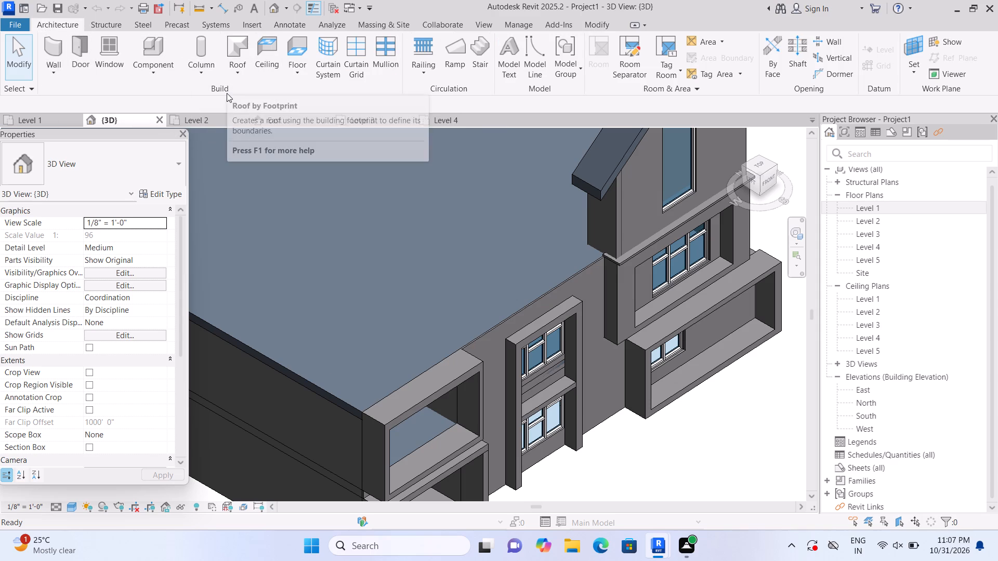
{"action": "left_click", "coordinate": [152, 76]}
{"action": "left_click", "coordinate": [175, 117]}
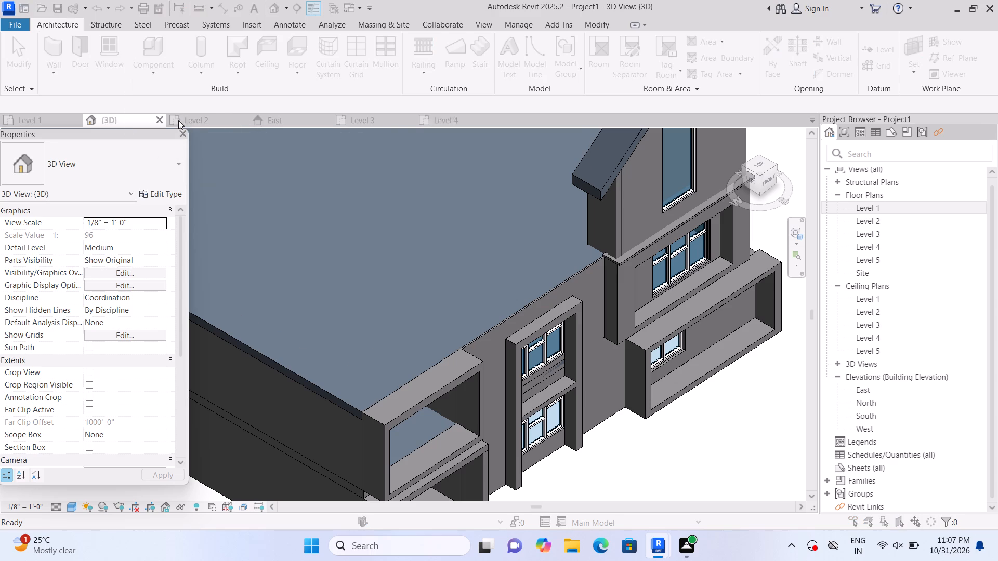
{"action": "scroll", "coordinate": [427, 200], "scroll_direction": "down", "scroll_amount": 3}
{"action": "scroll", "coordinate": [458, 235], "scroll_direction": "down", "scroll_amount": 3}
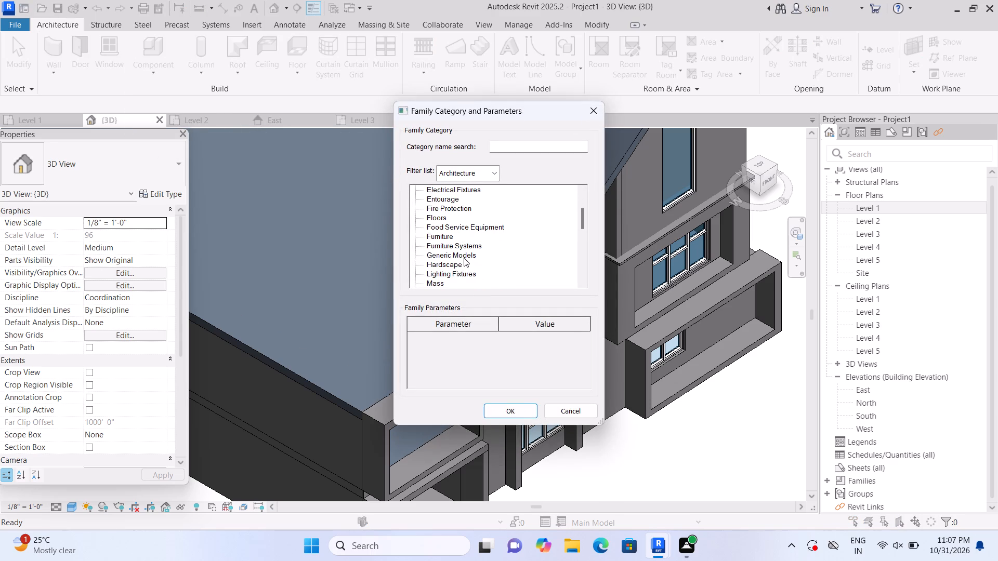
{"action": "left_click", "coordinate": [462, 255]}
{"action": "left_click", "coordinate": [516, 413]}
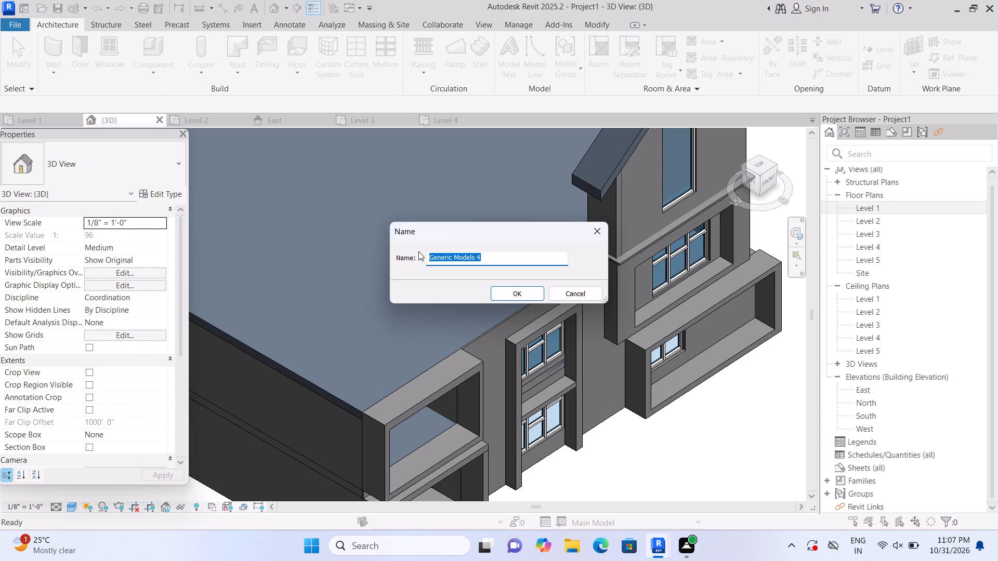
{"action": "left_click", "coordinate": [504, 296]}
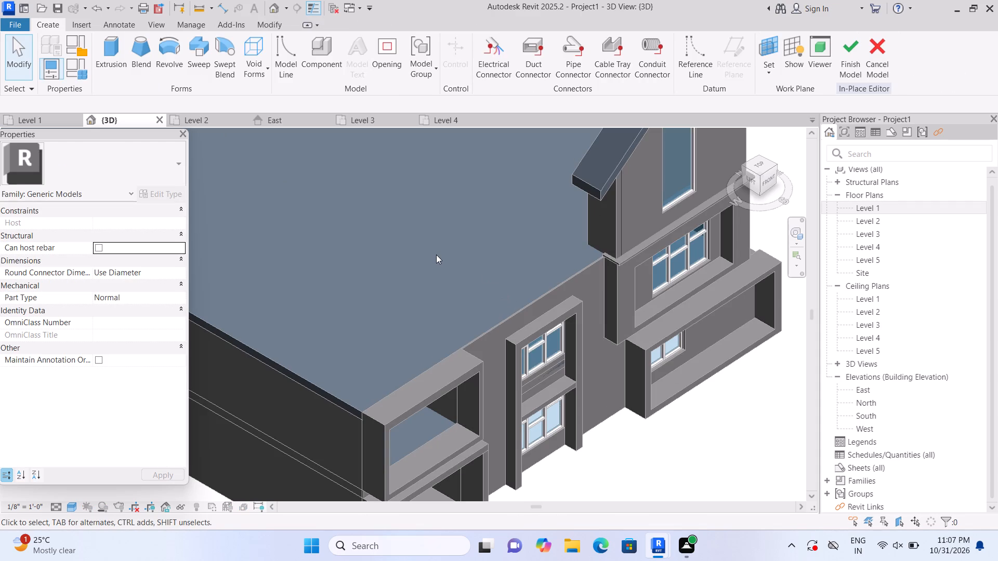
Create a solid extrusion on the flat roof from a rectangle about 23' by 3'-6" beside the gabled volume, 2" deep.
{"action": "scroll", "coordinate": [440, 263], "scroll_direction": "down", "scroll_amount": 3}
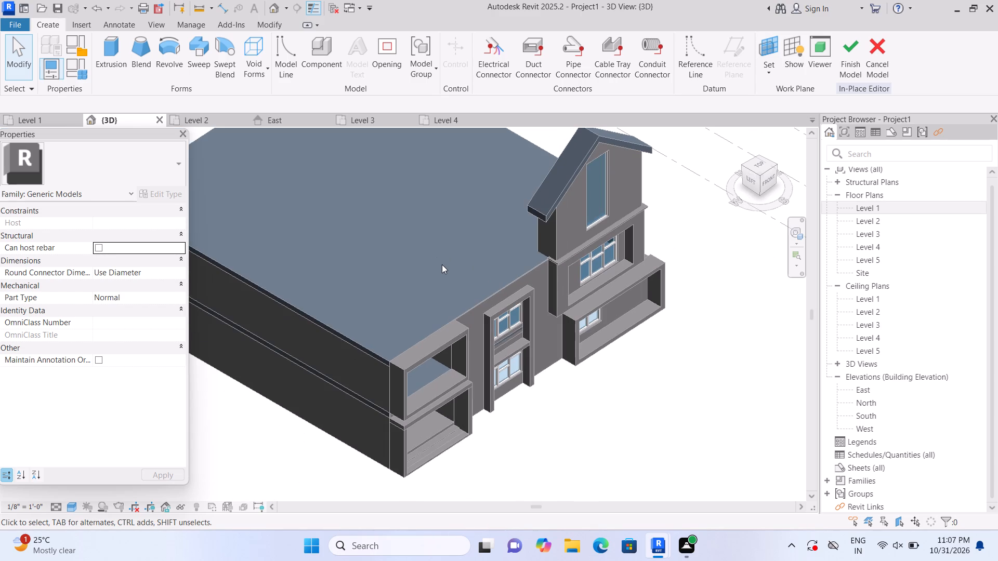
{"action": "scroll", "coordinate": [442, 264], "scroll_direction": "up", "scroll_amount": 3}
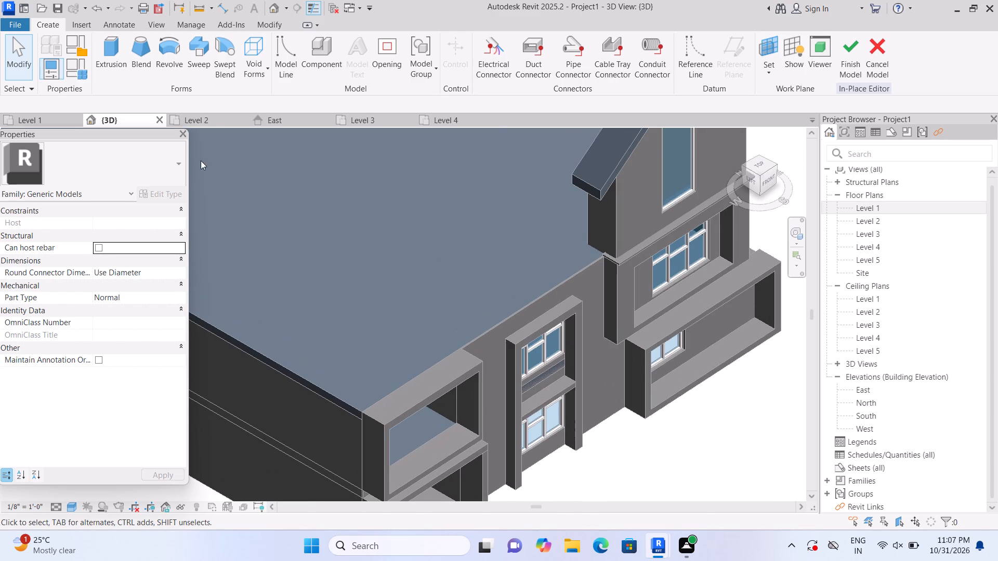
{"action": "left_click", "coordinate": [123, 58]}
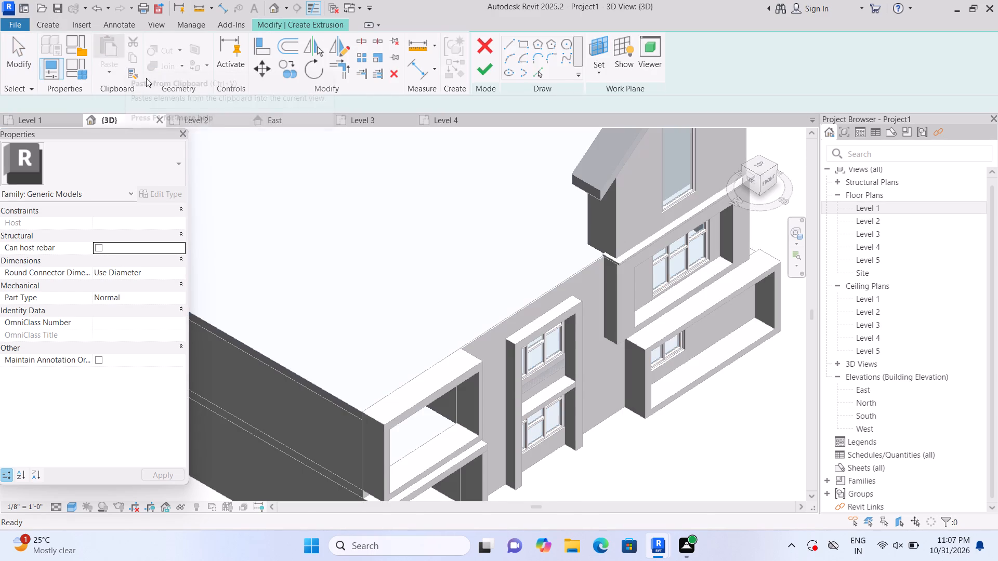
{"action": "left_click", "coordinate": [674, 73]}
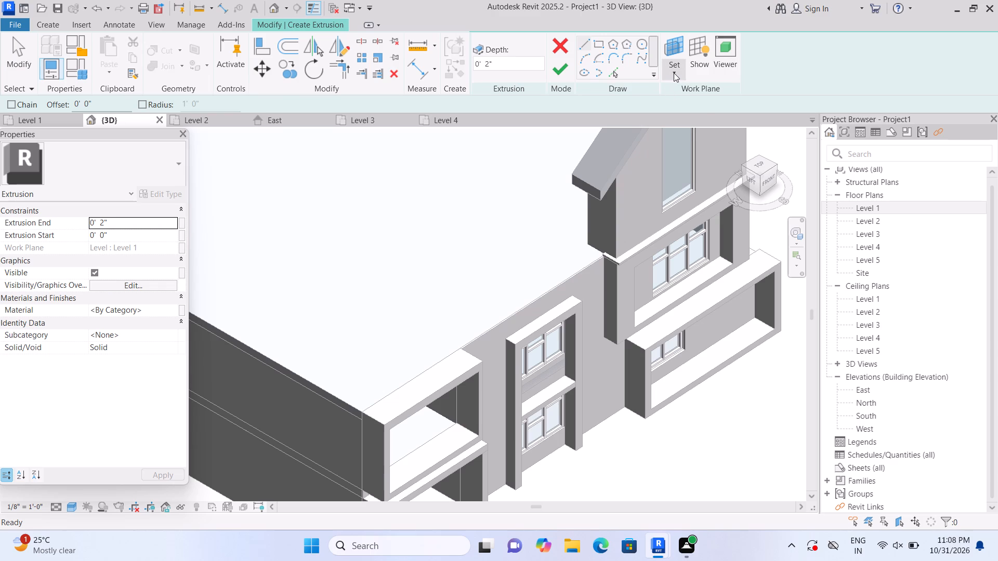
{"action": "left_click", "coordinate": [690, 123]}
{"action": "scroll", "coordinate": [576, 263], "scroll_direction": "up", "scroll_amount": 1}
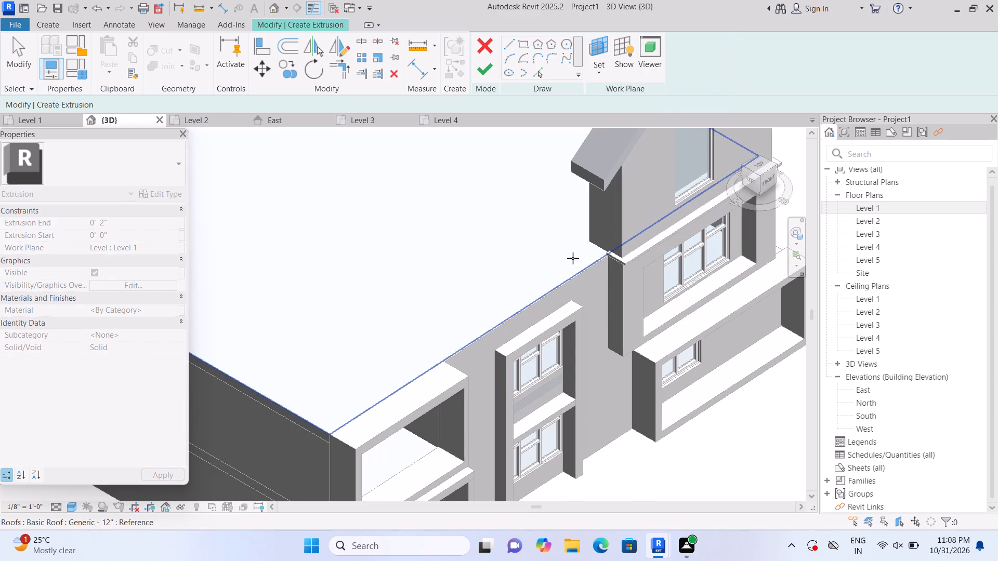
{"action": "left_click", "coordinate": [572, 258]}
{"action": "left_click", "coordinate": [595, 43]}
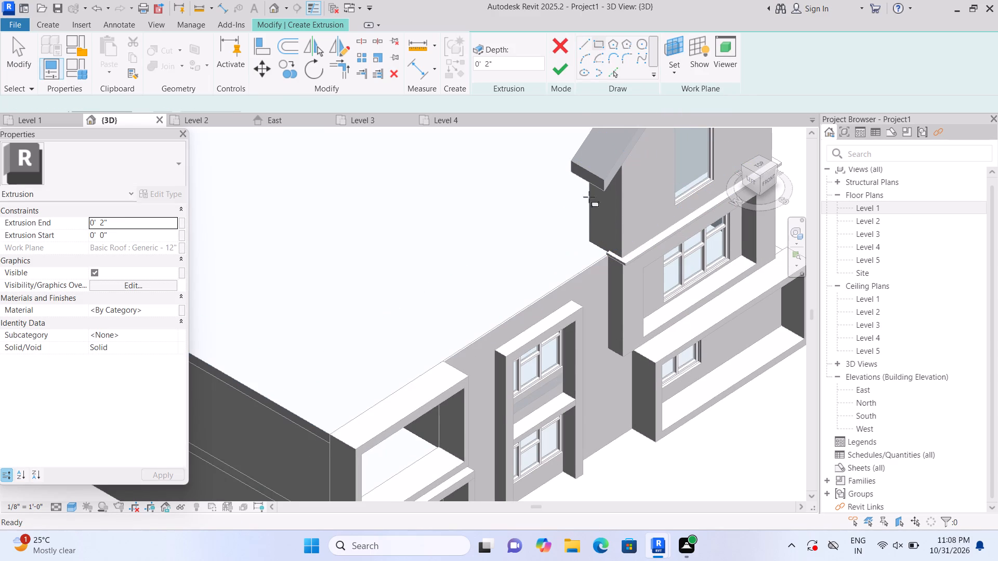
{"action": "scroll", "coordinate": [594, 254], "scroll_direction": "up", "scroll_amount": 1}
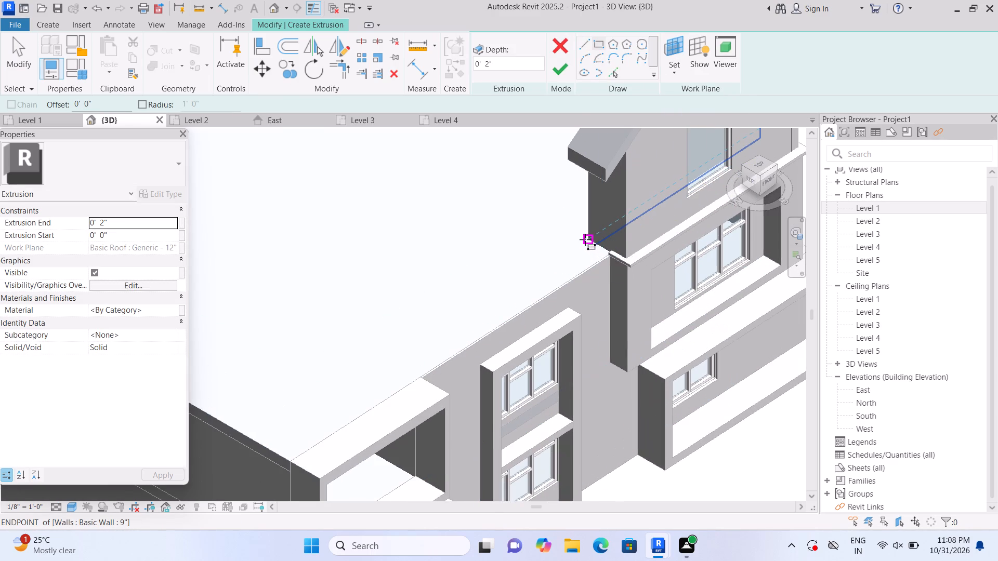
{"action": "left_click", "coordinate": [585, 239]}
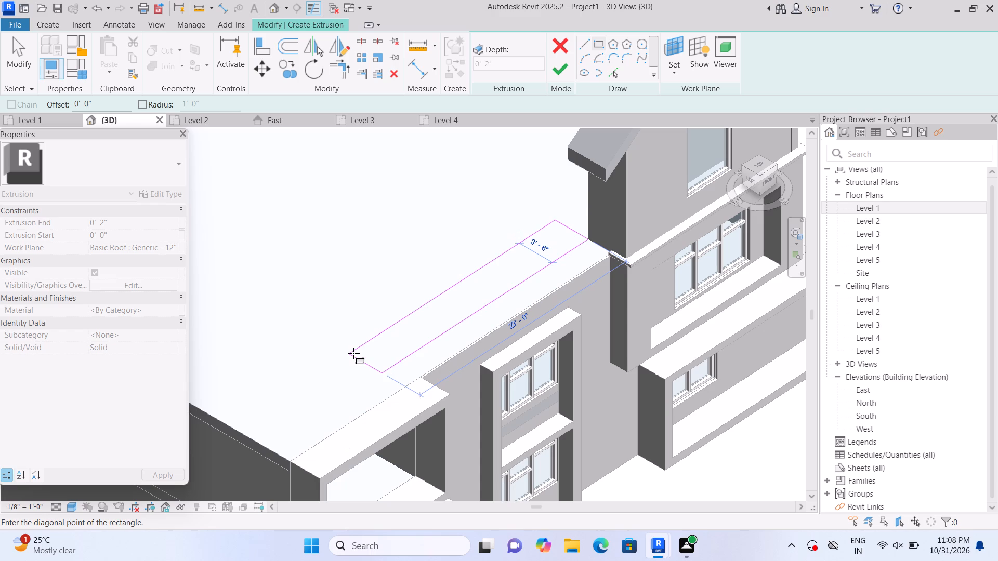
{"action": "left_click", "coordinate": [353, 353]}
{"action": "left_click", "coordinate": [556, 76]}
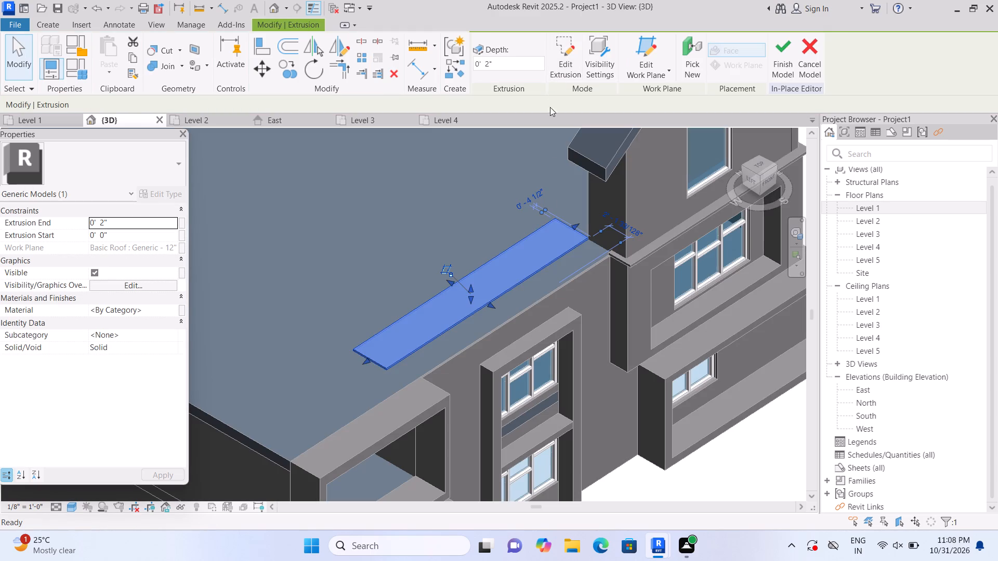
Stretch the roof extrusion upward to a height of about 7'.
{"action": "left_click_drag", "start_coordinate": [470, 290], "coordinate": [465, 278]}
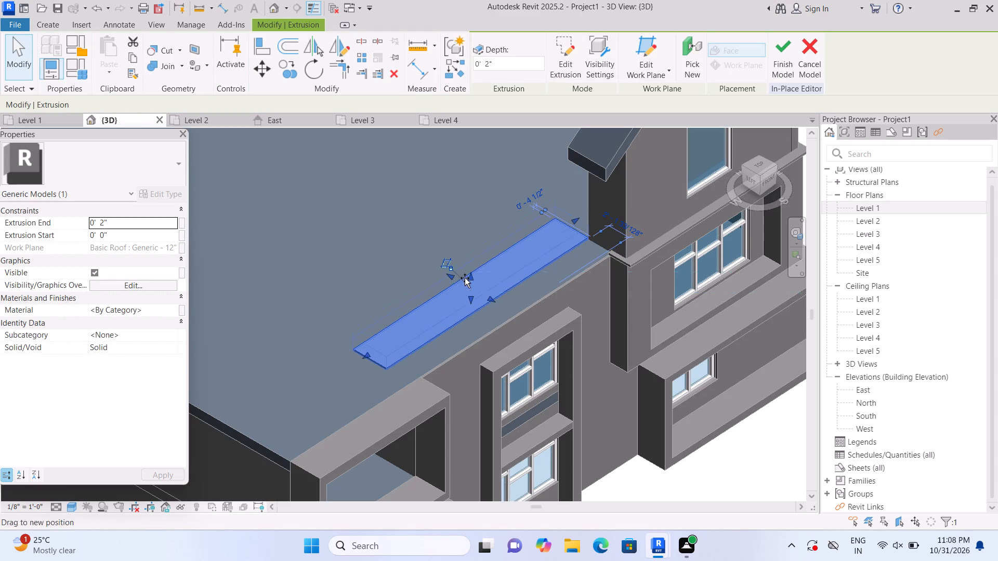
{"action": "left_click_drag", "start_coordinate": [465, 278], "coordinate": [463, 238]}
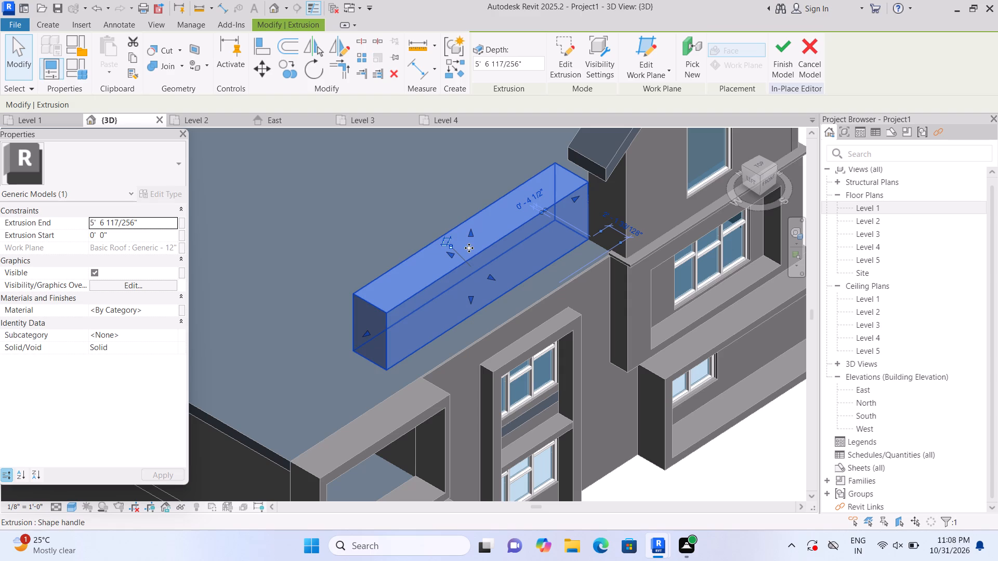
{"action": "left_click_drag", "start_coordinate": [470, 231], "coordinate": [470, 222]}
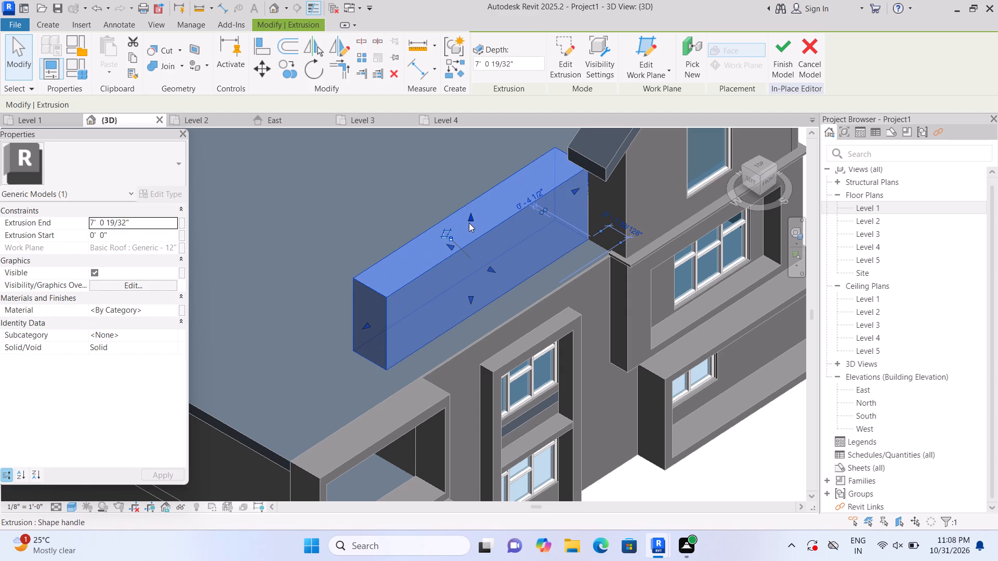
{"action": "scroll", "coordinate": [466, 227], "scroll_direction": "down", "scroll_amount": 3}
{"action": "left_click", "coordinate": [660, 442]}
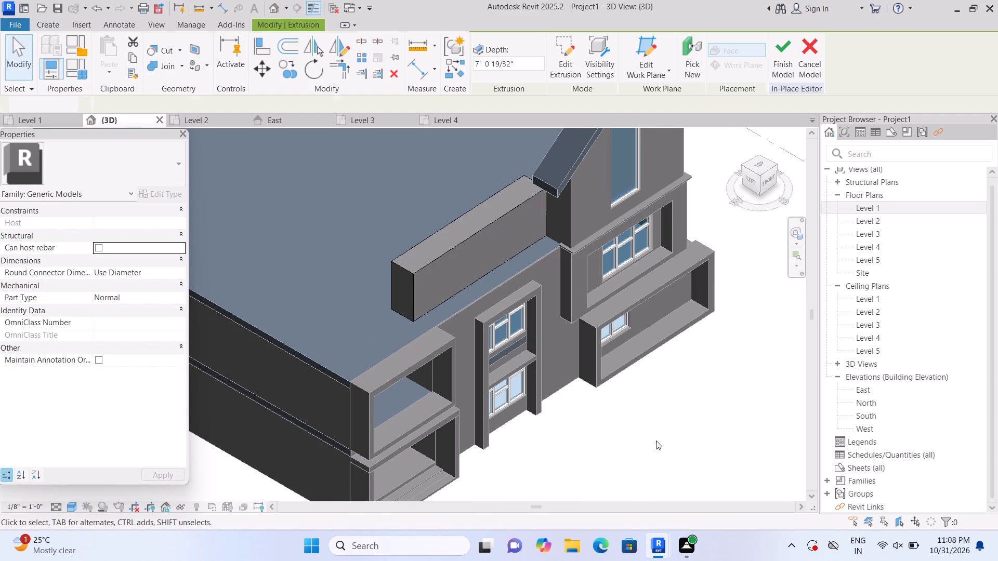
Start a void extrusion from the front view, using the roof block's front face as its work plane.
{"action": "left_click", "coordinate": [770, 182]}
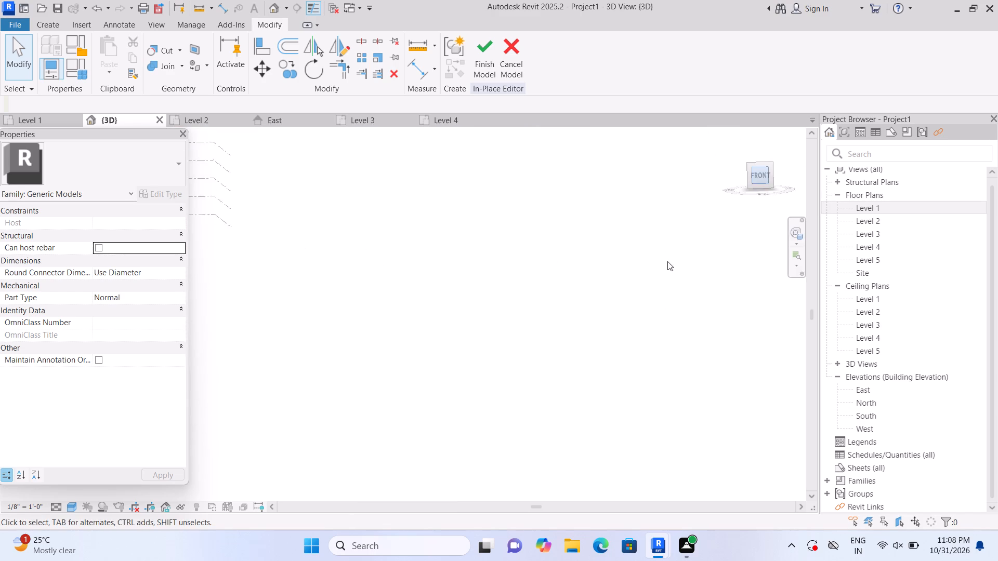
{"action": "scroll", "coordinate": [389, 385], "scroll_direction": "up", "scroll_amount": 8}
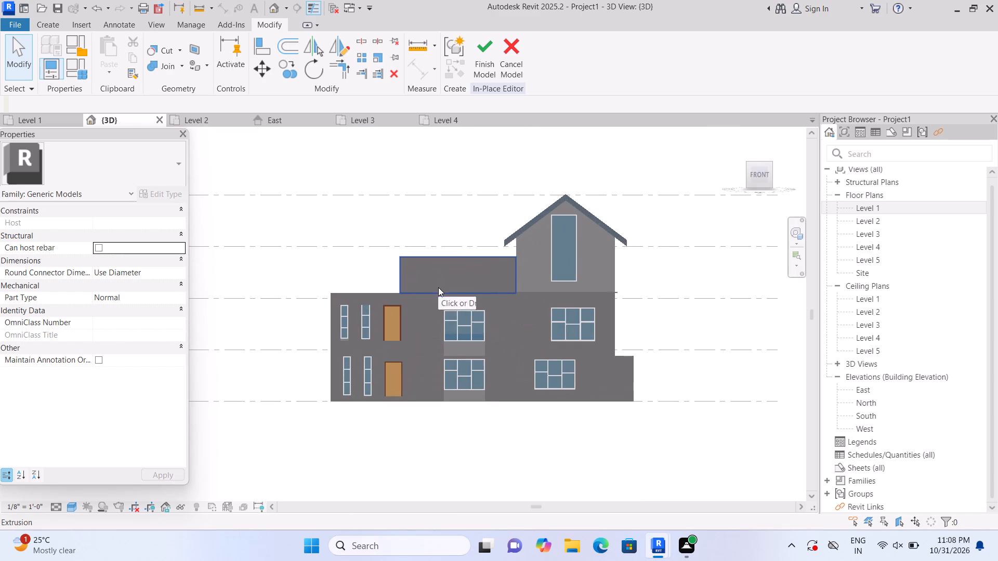
{"action": "scroll", "coordinate": [438, 287], "scroll_direction": "up", "scroll_amount": 2}
{"action": "middle_click_drag", "start_coordinate": [437, 293], "coordinate": [406, 346]}
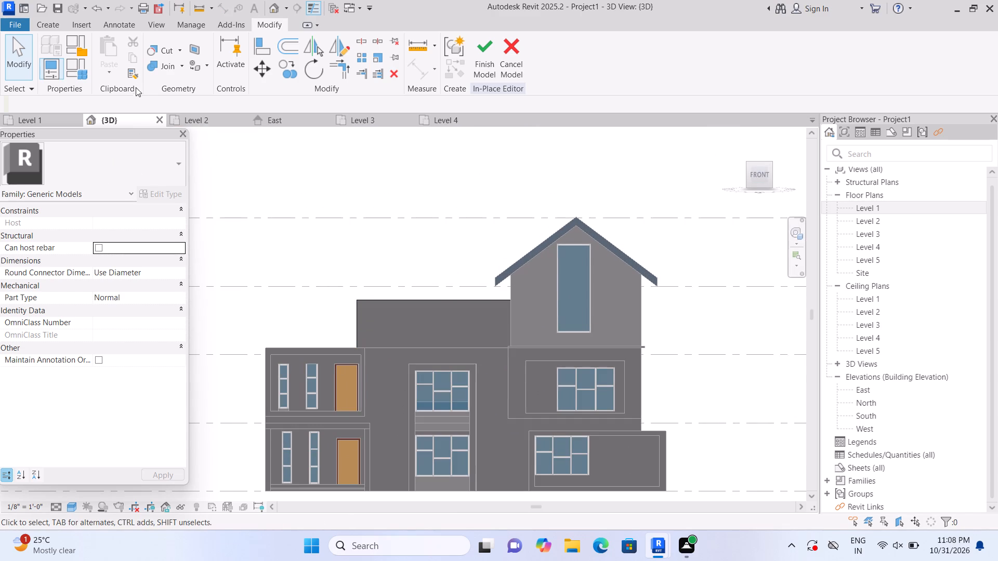
{"action": "left_click", "coordinate": [51, 25]}
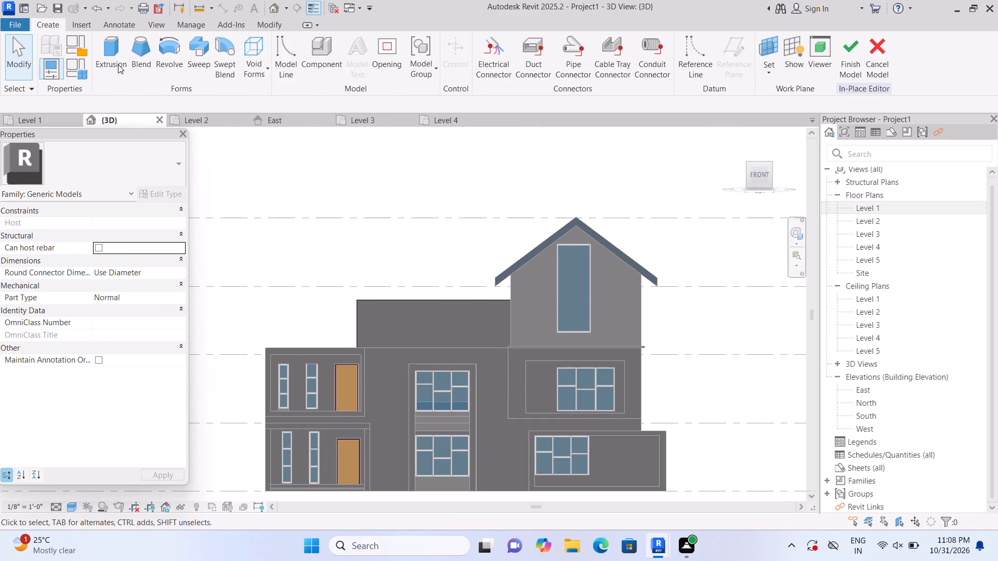
{"action": "left_click", "coordinate": [267, 70]}
{"action": "left_click", "coordinate": [275, 97]}
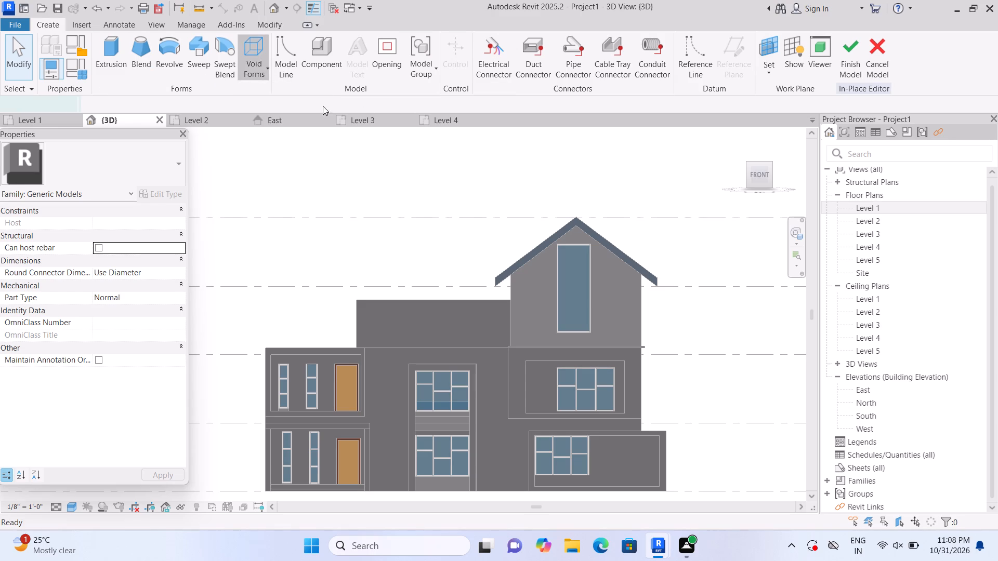
{"action": "left_click", "coordinate": [672, 78]}
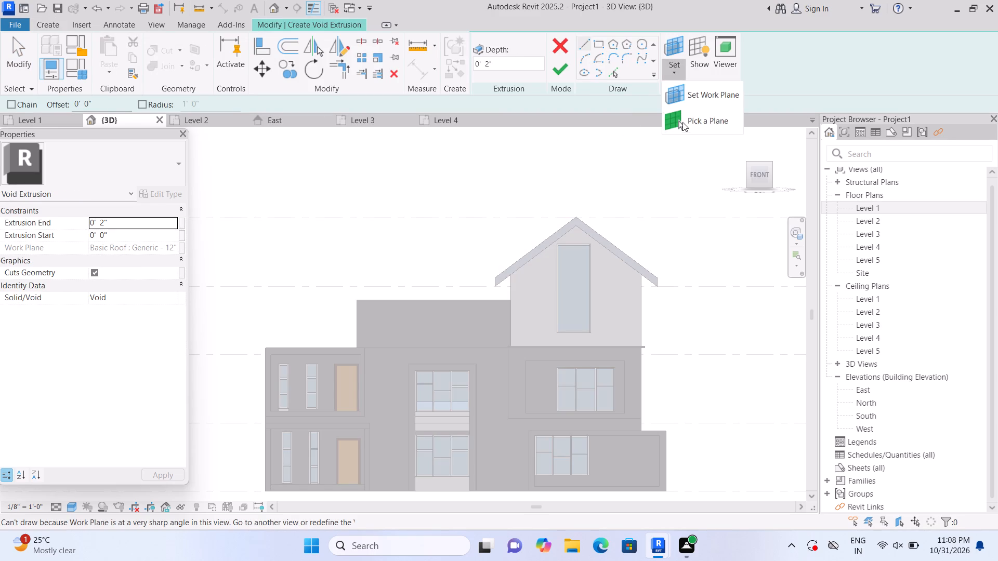
{"action": "left_click", "coordinate": [684, 124]}
{"action": "scroll", "coordinate": [397, 377], "scroll_direction": "up", "scroll_amount": 3}
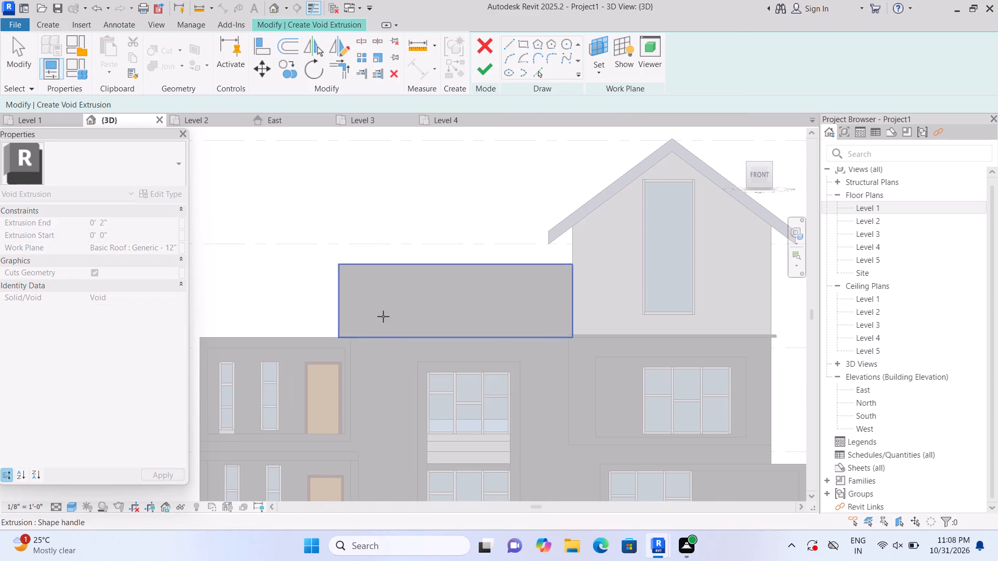
{"action": "left_click", "coordinate": [383, 316]}
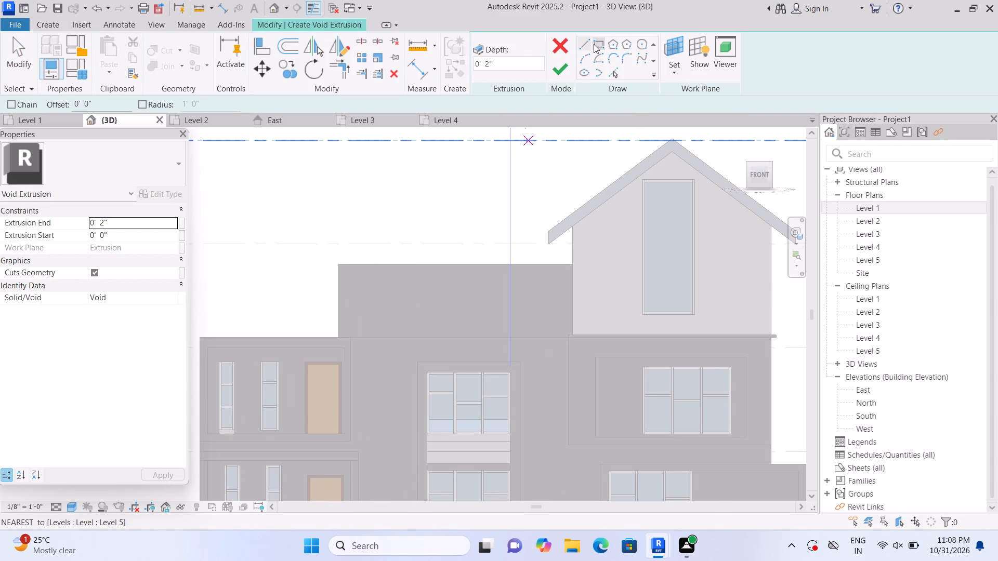
Sketch a rectangle 20' by 5' inside the roof block's front face as the void profile.
{"action": "left_click", "coordinate": [594, 44]}
{"action": "scroll", "coordinate": [358, 302], "scroll_direction": "up", "scroll_amount": 3}
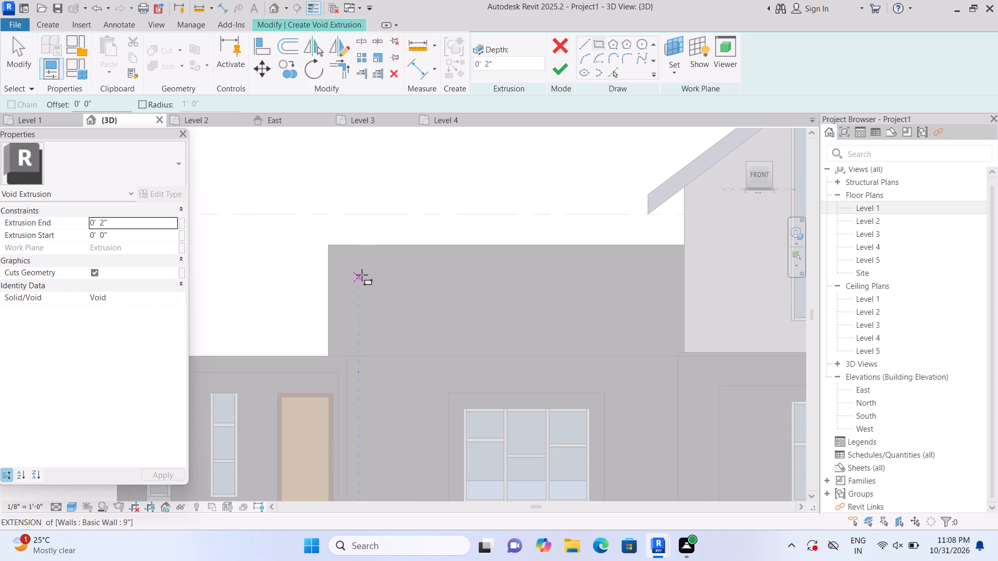
{"action": "left_click", "coordinate": [362, 266]}
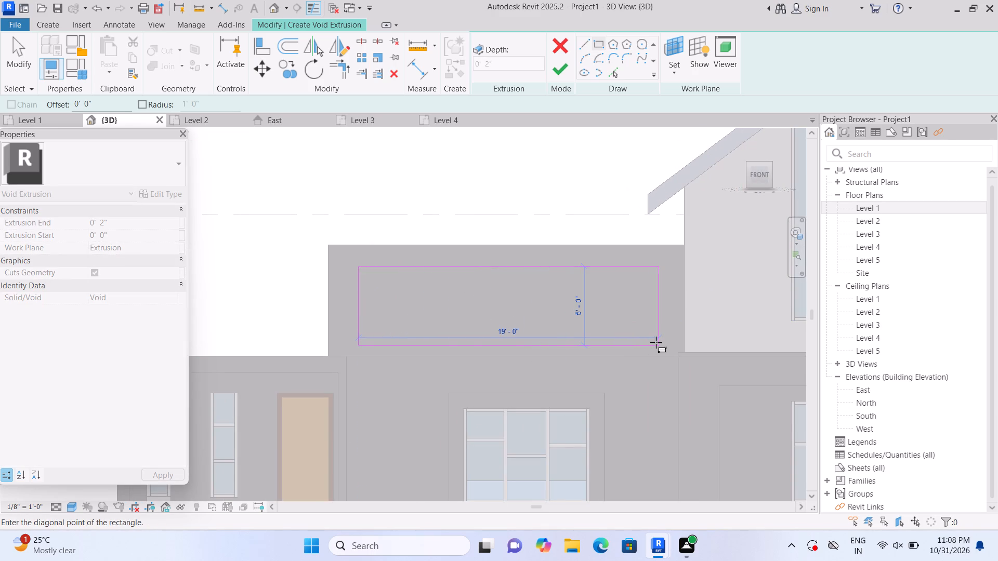
{"action": "key", "text": "Escape"}
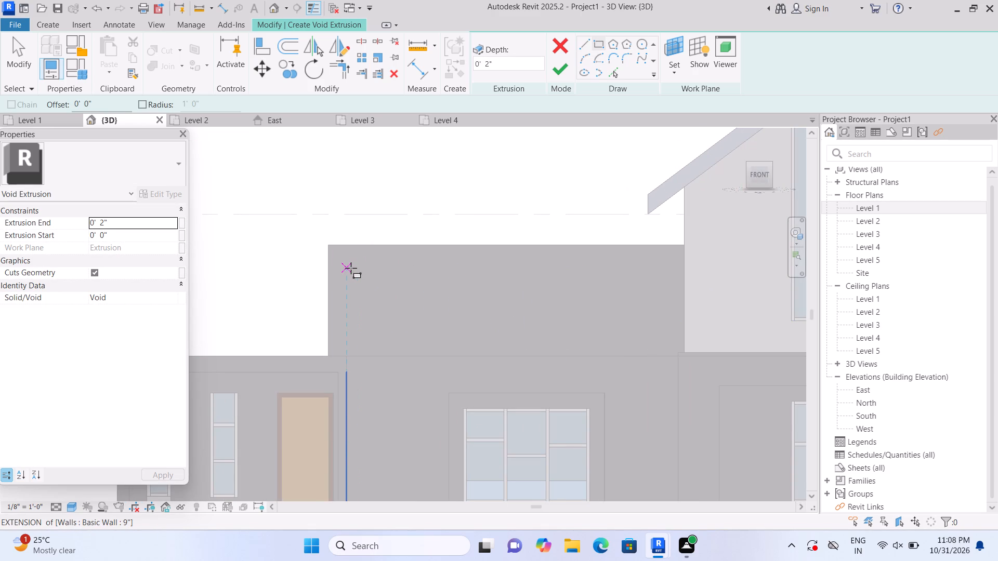
{"action": "left_click", "coordinate": [351, 268]}
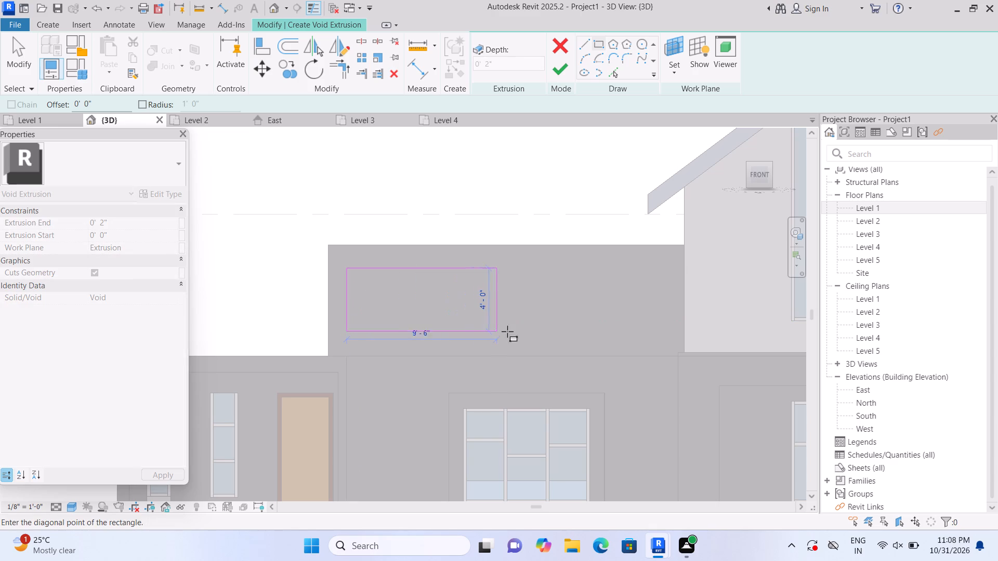
{"action": "left_click", "coordinate": [664, 344]}
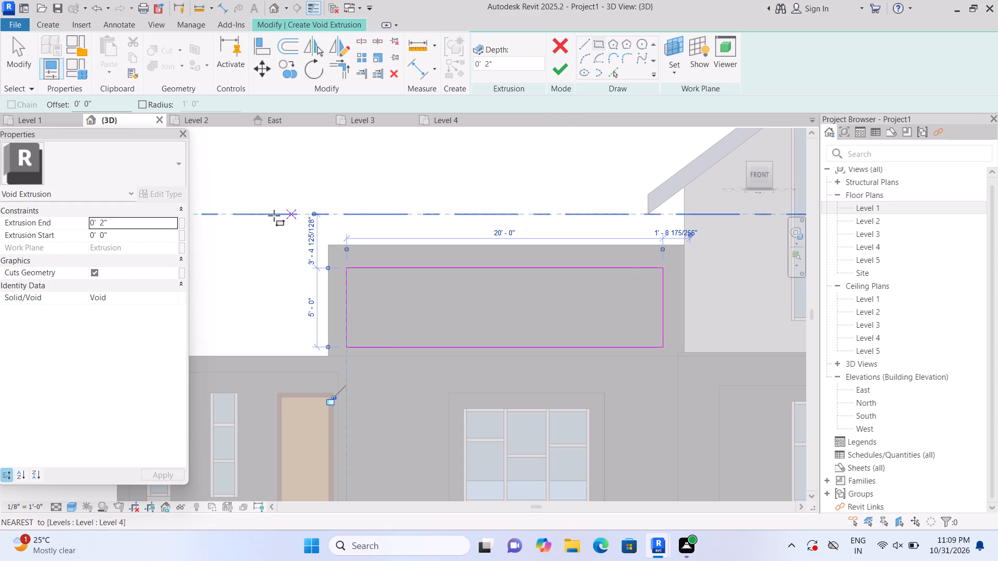
Set the void extrusion's end to 1'.
{"action": "left_click", "coordinate": [153, 222]}
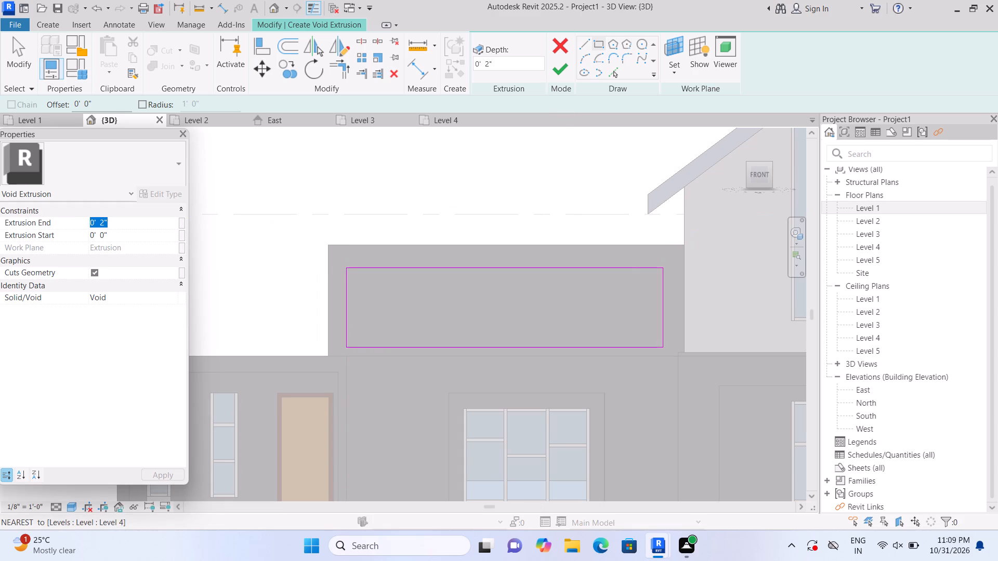
{"action": "key", "text": "BackSpace"}
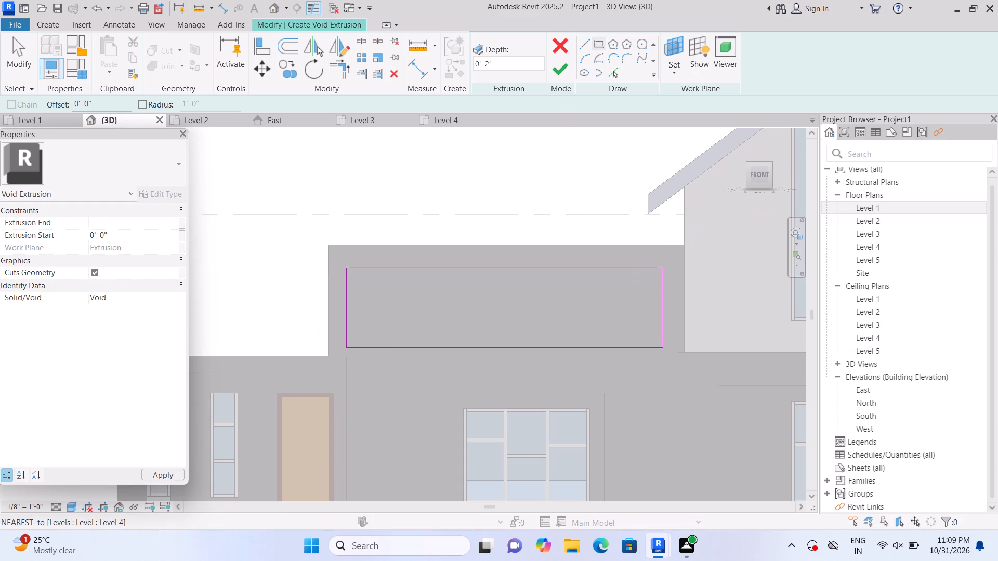
{"action": "type", "text": "1'"}
{"action": "key", "text": "Return"}
Finish the void extrusion sketch to cut the rectangular recess into the roof block's front face.
{"action": "left_click", "coordinate": [556, 68]}
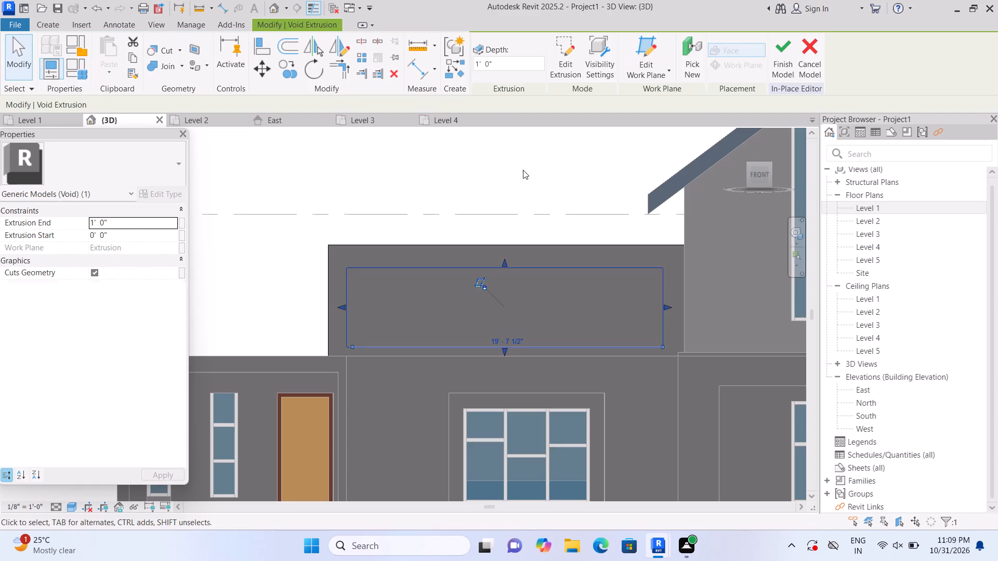
{"action": "left_click", "coordinate": [520, 183]}
Examine the recess in the roof block from the default isometric view and again from the front.
{"action": "scroll", "coordinate": [520, 183], "scroll_direction": "down", "scroll_amount": 4}
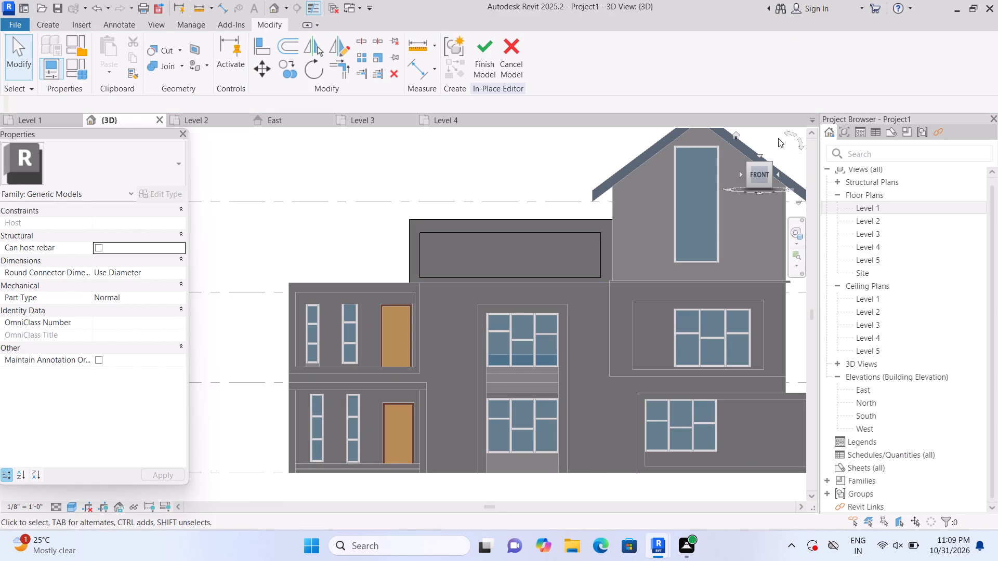
{"action": "left_click", "coordinate": [738, 131]}
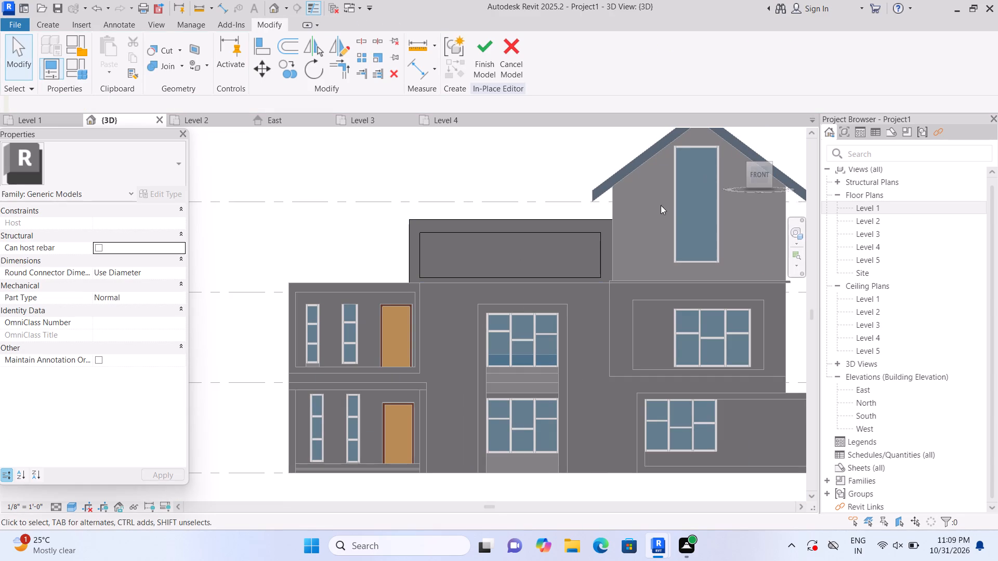
{"action": "left_click", "coordinate": [737, 133]}
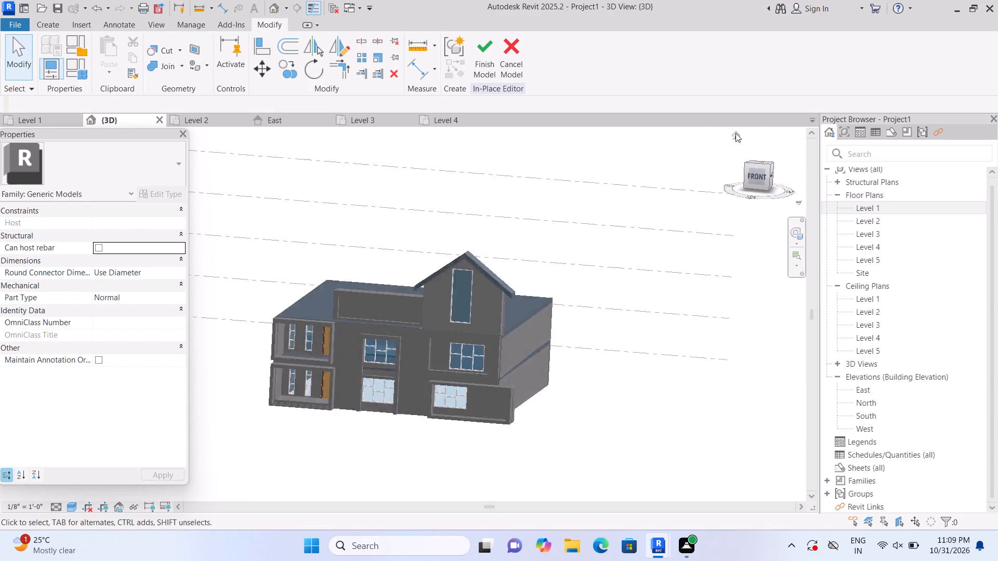
{"action": "scroll", "coordinate": [358, 397], "scroll_direction": "up", "scroll_amount": 11}
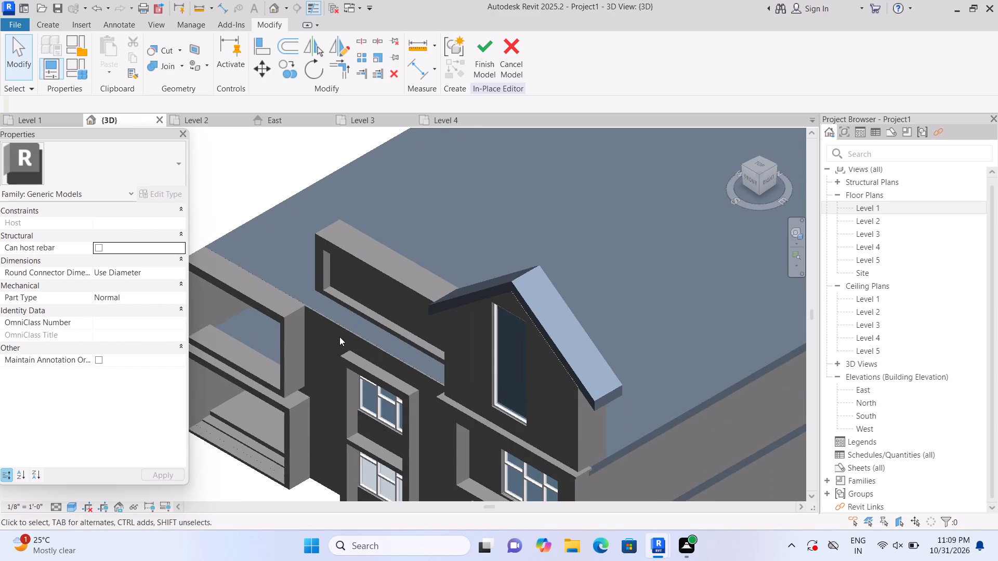
{"action": "scroll", "coordinate": [339, 337], "scroll_direction": "down", "scroll_amount": 3}
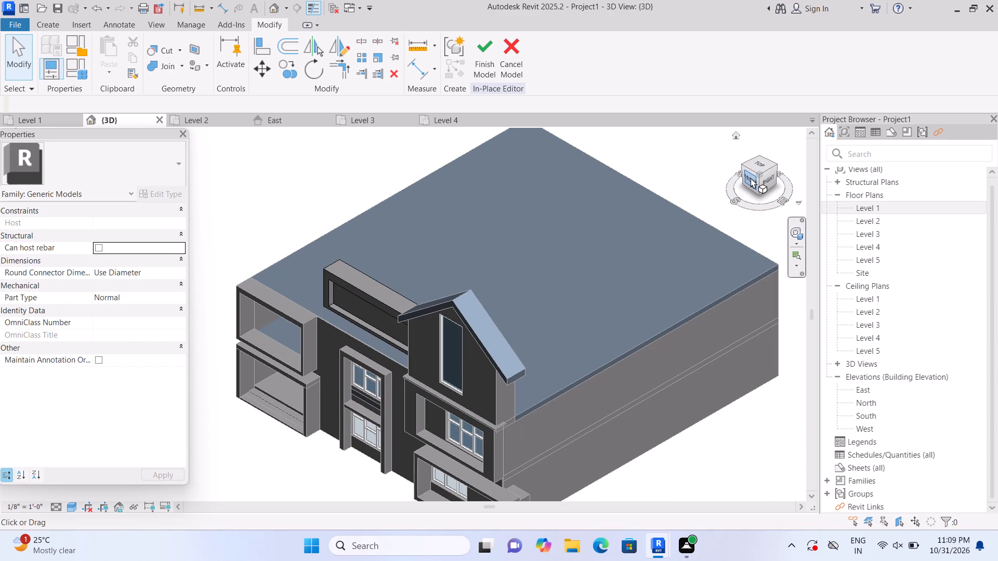
{"action": "left_click", "coordinate": [751, 178]}
{"action": "scroll", "coordinate": [438, 329], "scroll_direction": "up", "scroll_amount": 6}
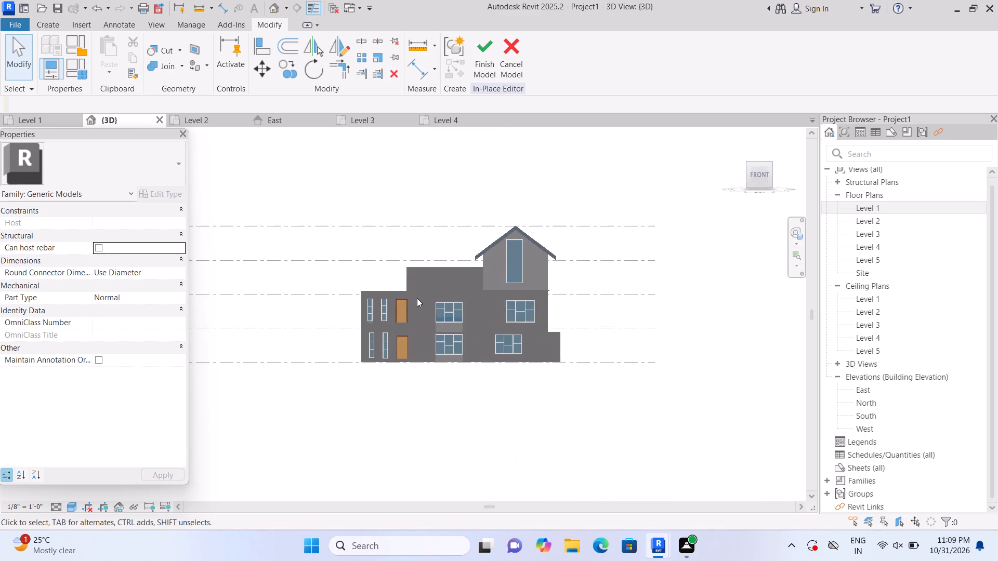
{"action": "scroll", "coordinate": [417, 298], "scroll_direction": "up", "scroll_amount": 7}
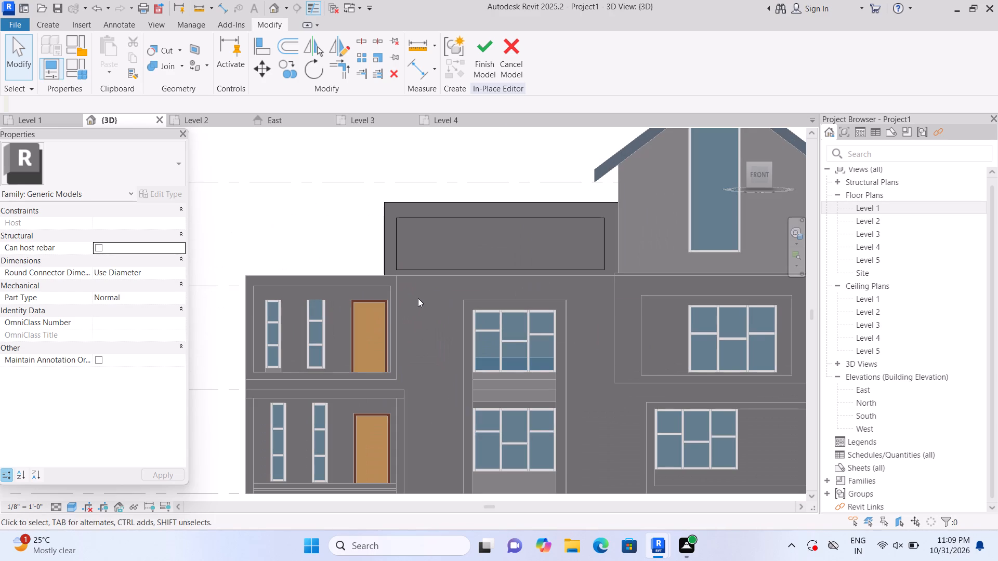
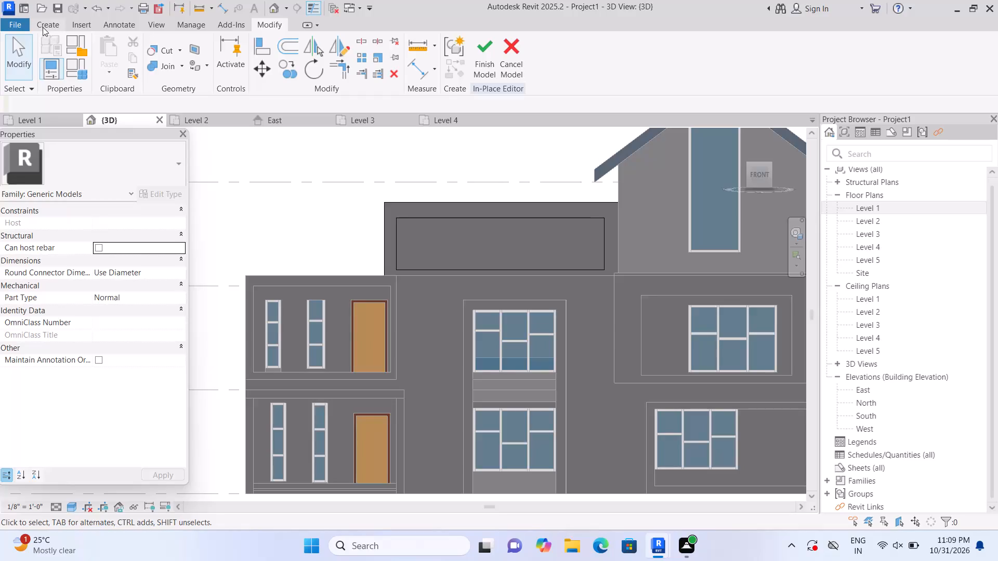
Start a new void extrusion with the back face of the roof block's recess picked as its work plane.
{"action": "left_click", "coordinate": [43, 27]}
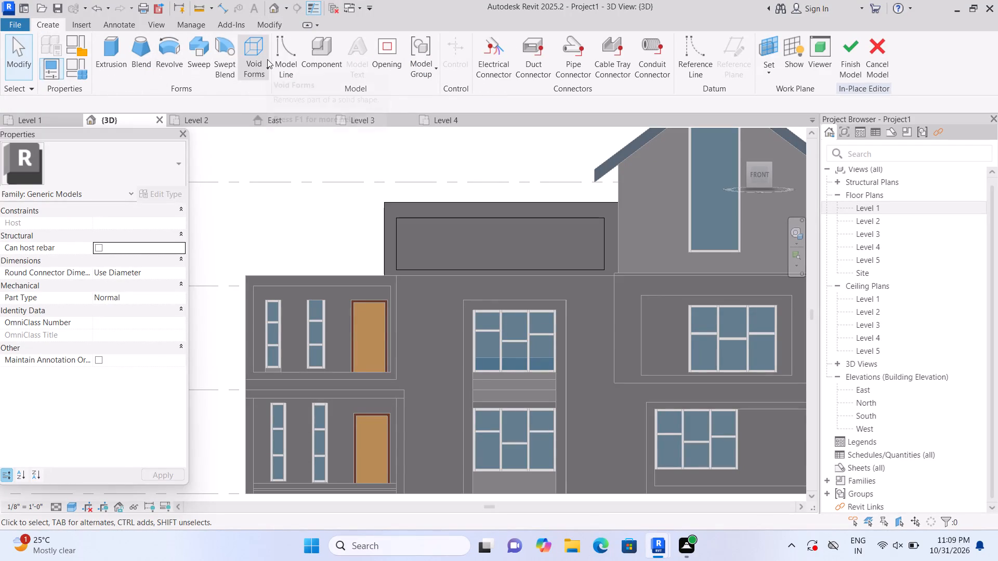
{"action": "left_click", "coordinate": [268, 59]}
{"action": "left_click", "coordinate": [282, 84]}
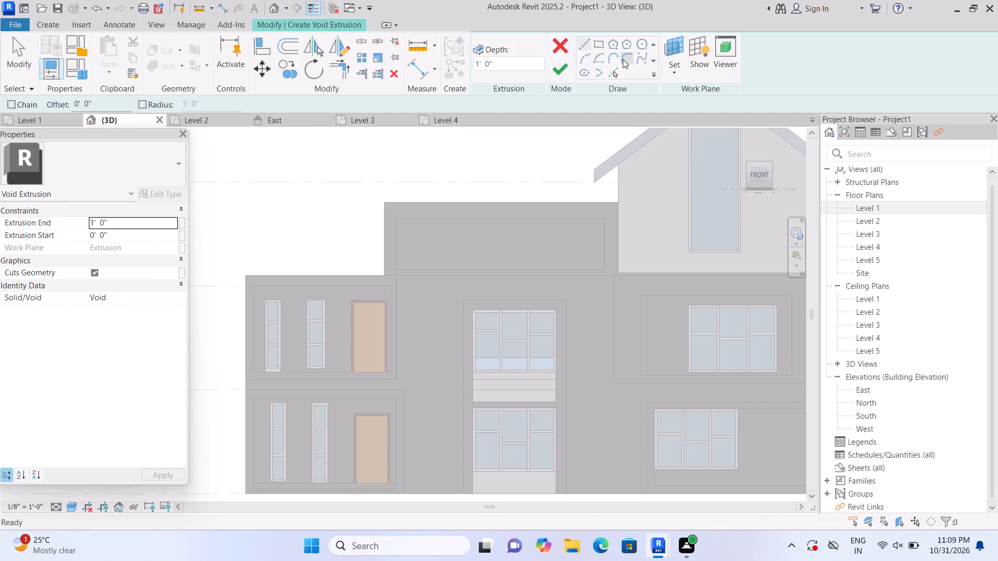
{"action": "left_click", "coordinate": [669, 71]}
{"action": "left_click", "coordinate": [697, 118]}
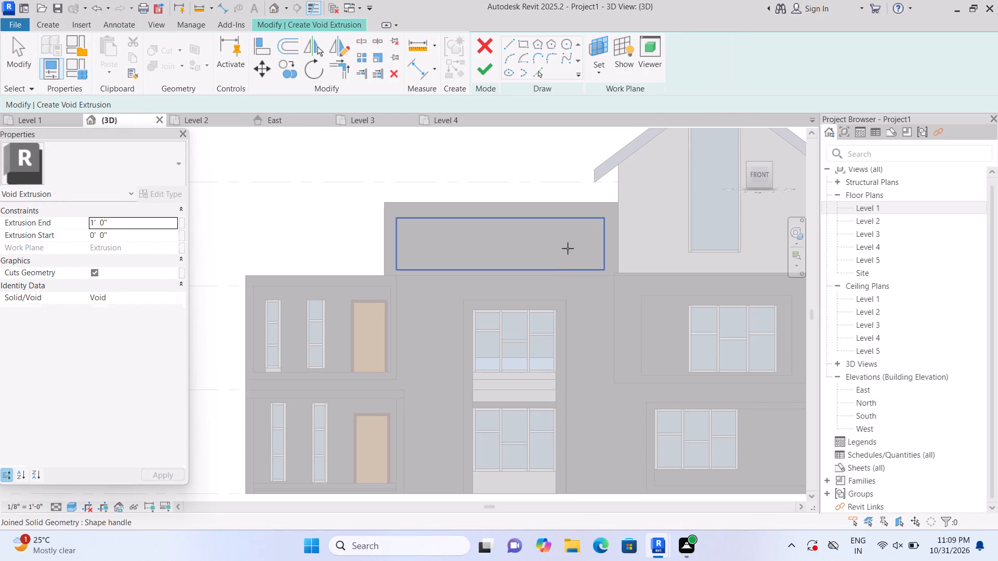
{"action": "left_click", "coordinate": [546, 243]}
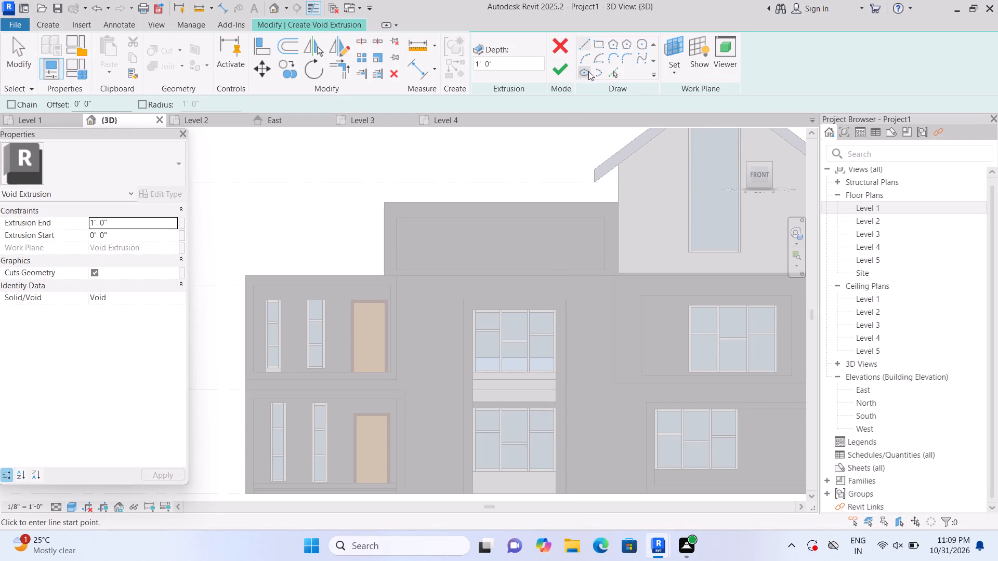
Sketch four narrow vertical rectangles, about 4" to 4.5" wide and 5' high, side by side from the recess's left end.
{"action": "left_click", "coordinate": [600, 45]}
{"action": "scroll", "coordinate": [484, 243], "scroll_direction": "up", "scroll_amount": 3}
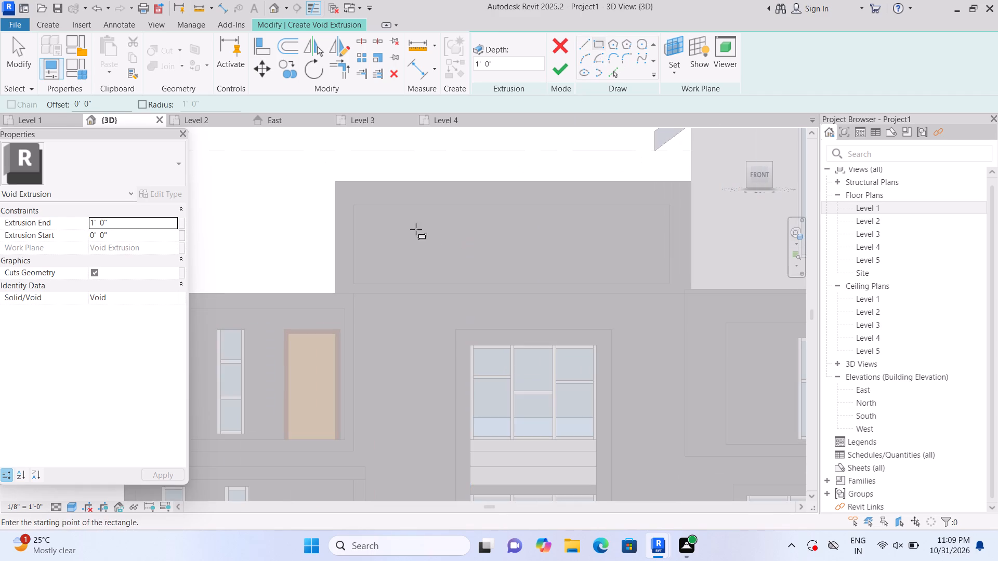
{"action": "scroll", "coordinate": [356, 210], "scroll_direction": "up", "scroll_amount": 1}
{"action": "left_click", "coordinate": [360, 207]}
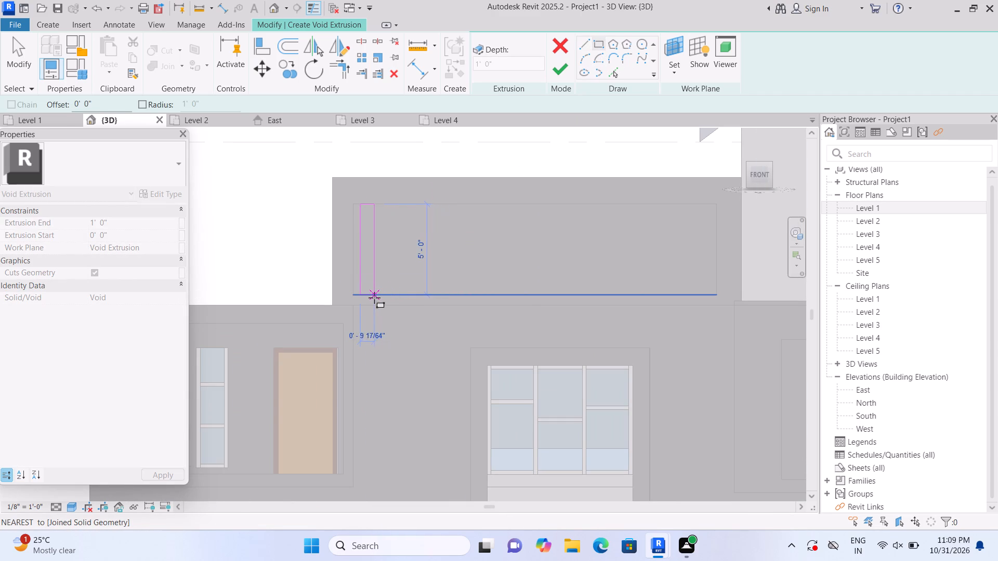
{"action": "left_click", "coordinate": [369, 299]}
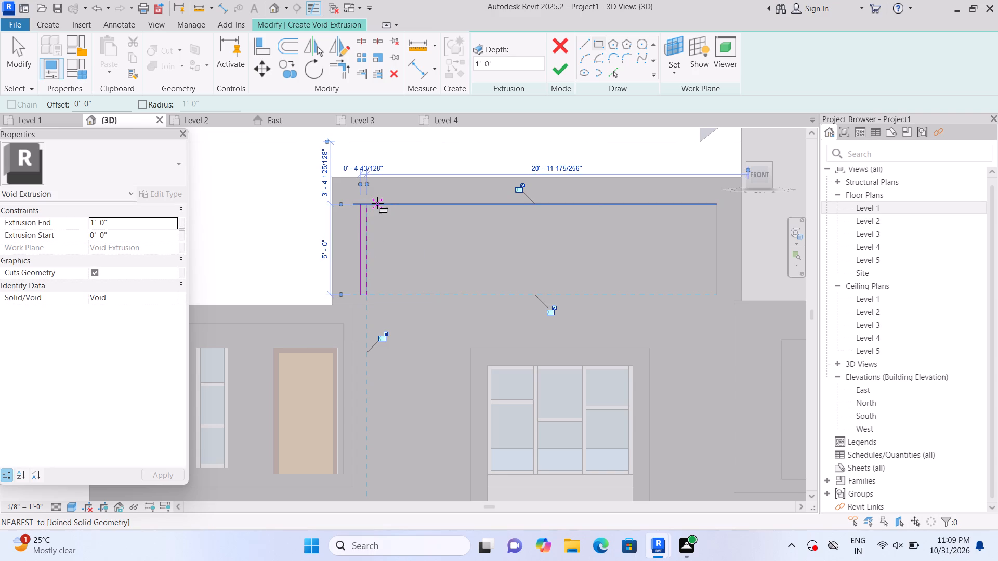
{"action": "left_click", "coordinate": [376, 206]}
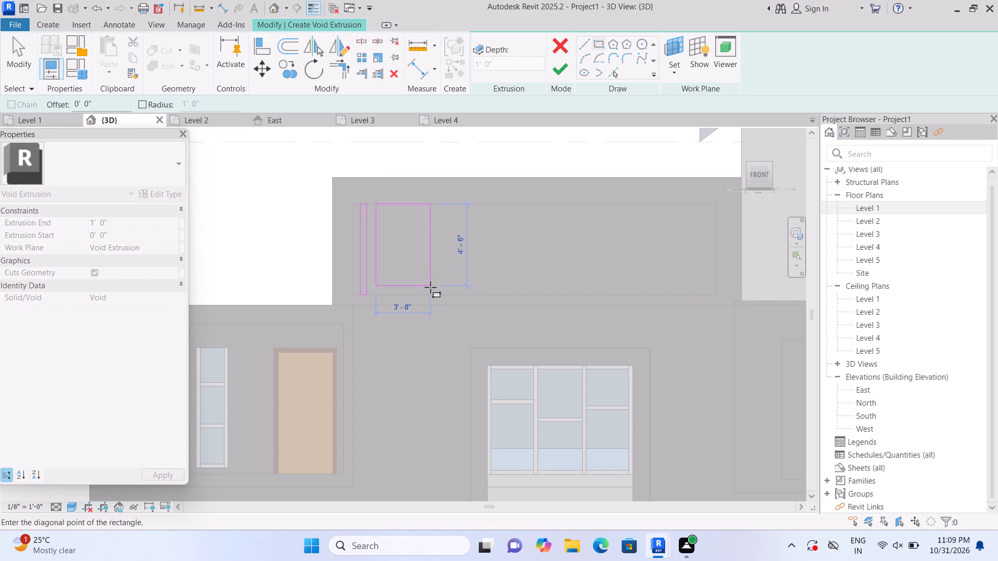
{"action": "left_click", "coordinate": [382, 293]}
{"action": "left_click", "coordinate": [392, 207]}
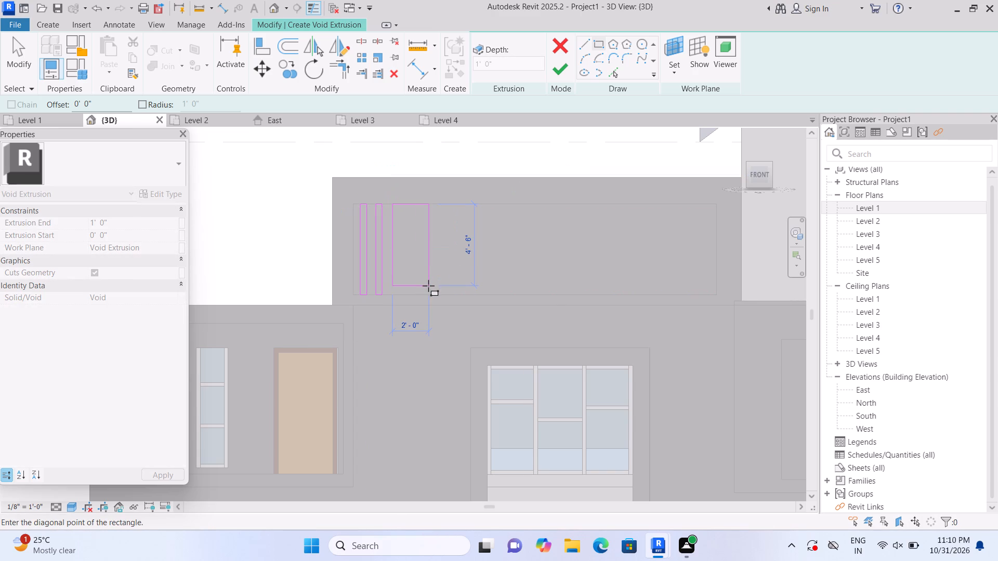
{"action": "left_click", "coordinate": [399, 297]}
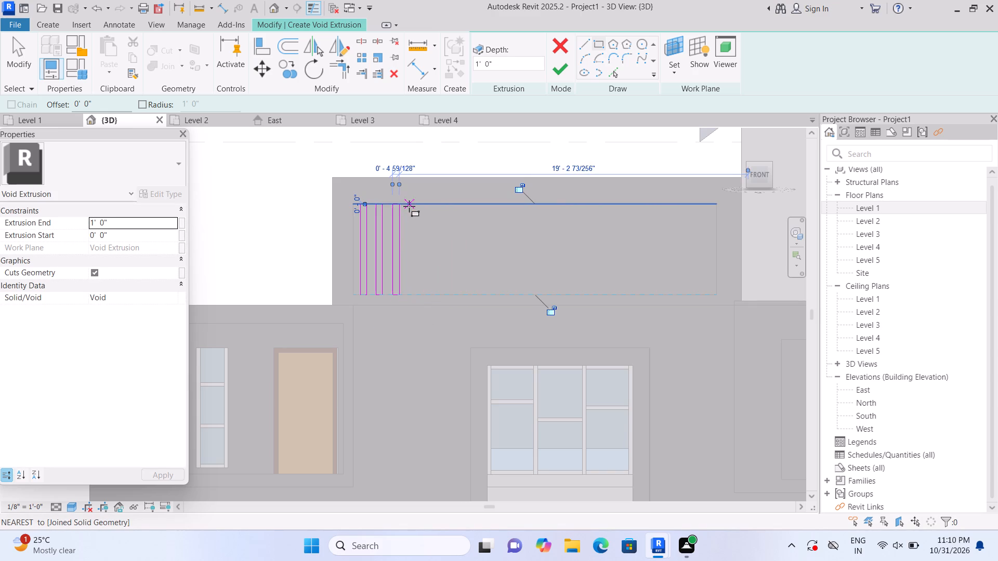
{"action": "left_click", "coordinate": [409, 206]}
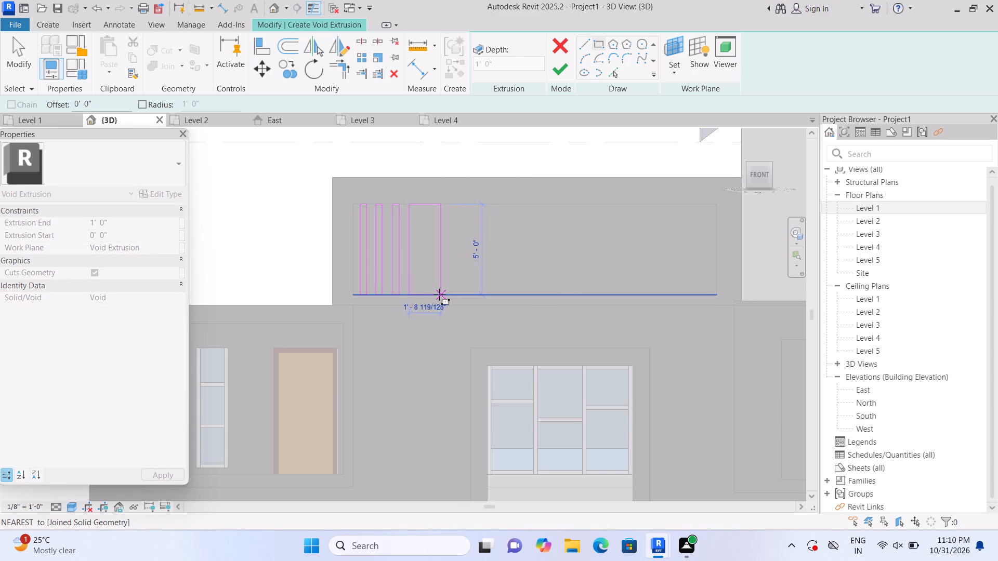
{"action": "double_click", "coordinate": [416, 298]}
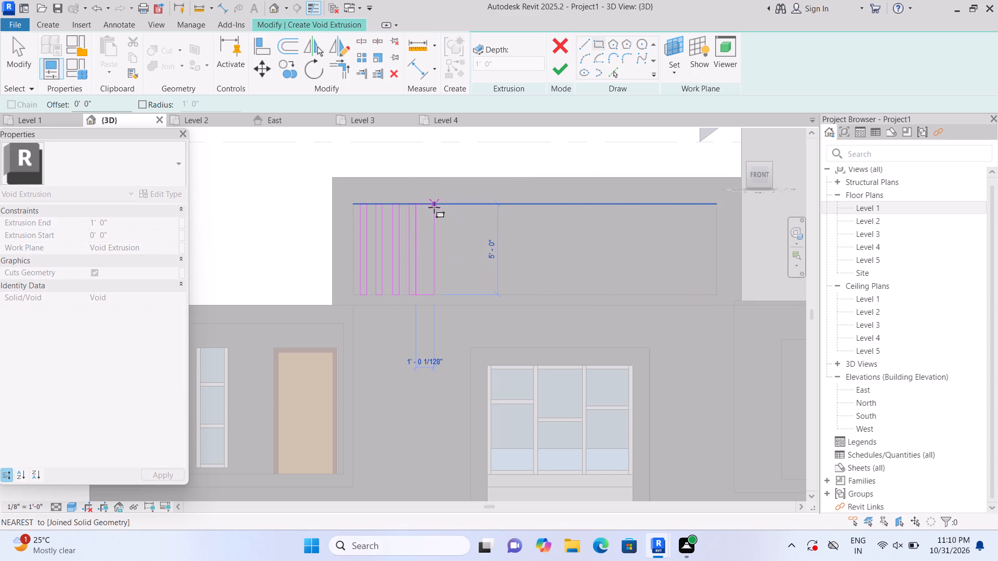
{"action": "key", "text": "Escape"}
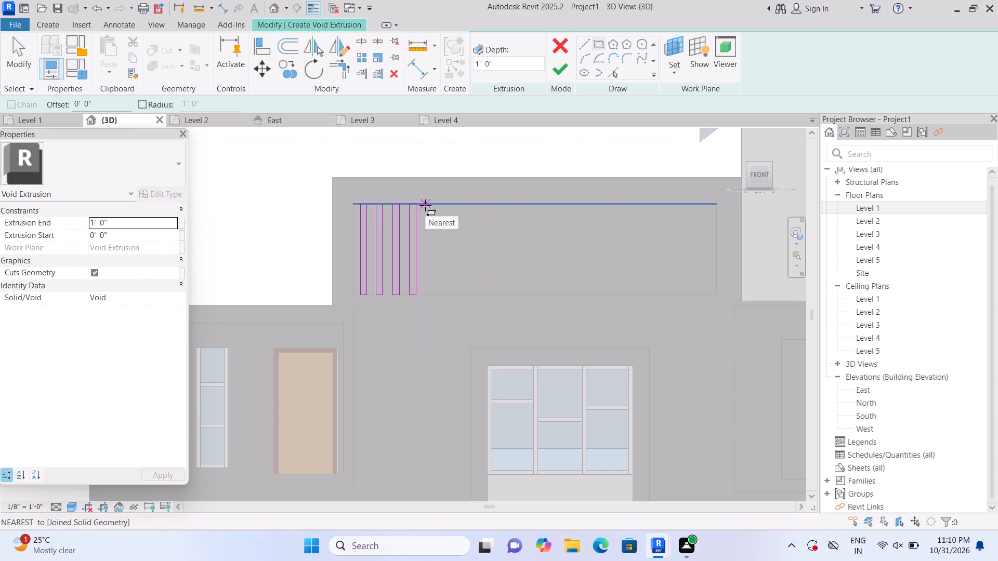
Sketch five more full-height vertical rectangles, about 4" to 5.5" wide, continuing the row rightward across the recess.
{"action": "left_click", "coordinate": [425, 205]}
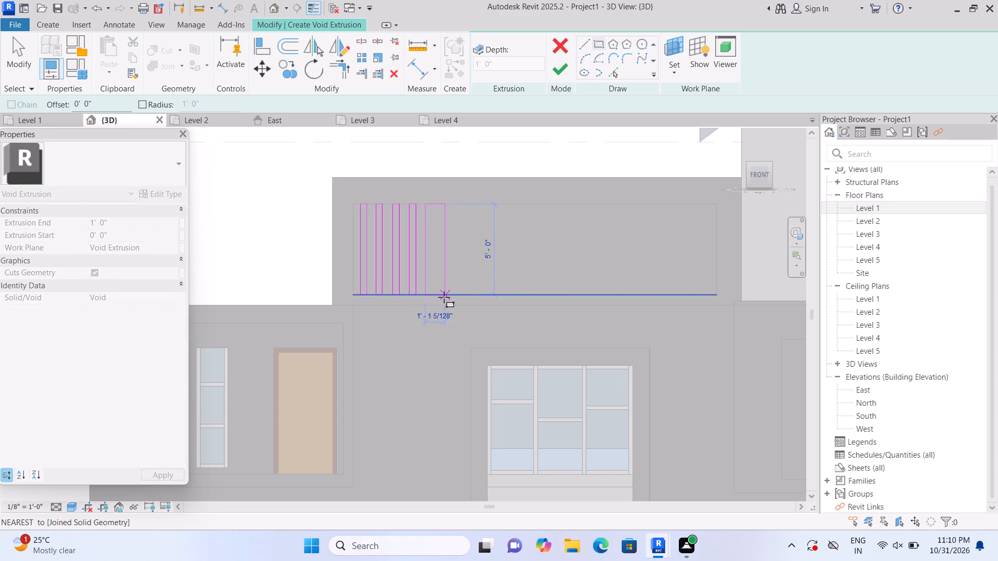
{"action": "left_click", "coordinate": [431, 297]}
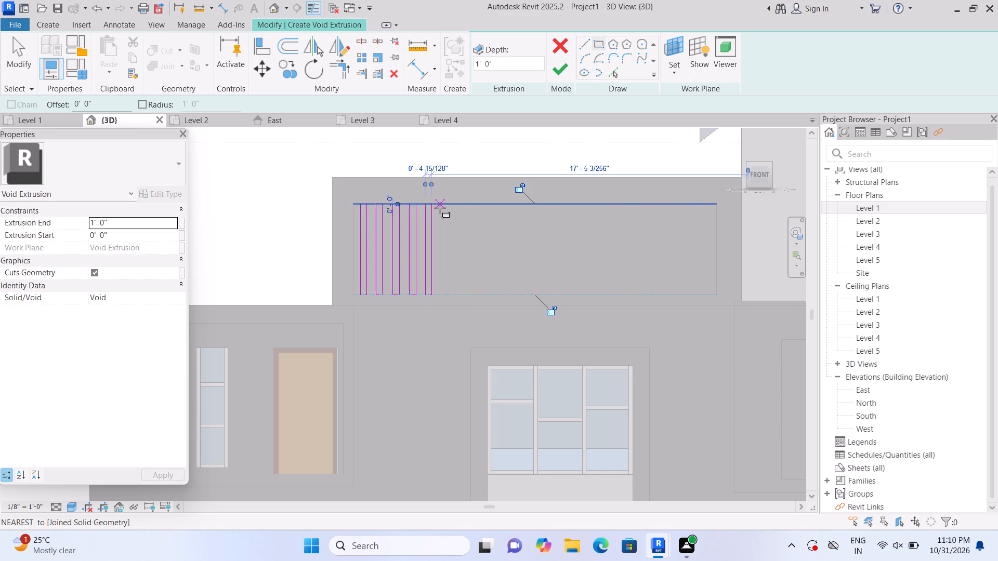
{"action": "left_click", "coordinate": [440, 208]}
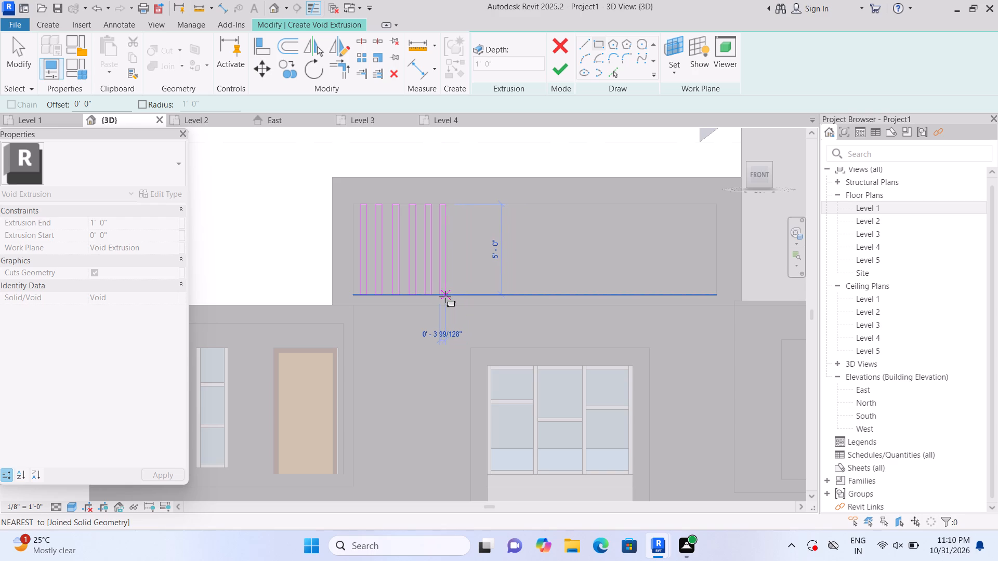
{"action": "left_click", "coordinate": [445, 297]}
{"action": "left_click", "coordinate": [453, 207]}
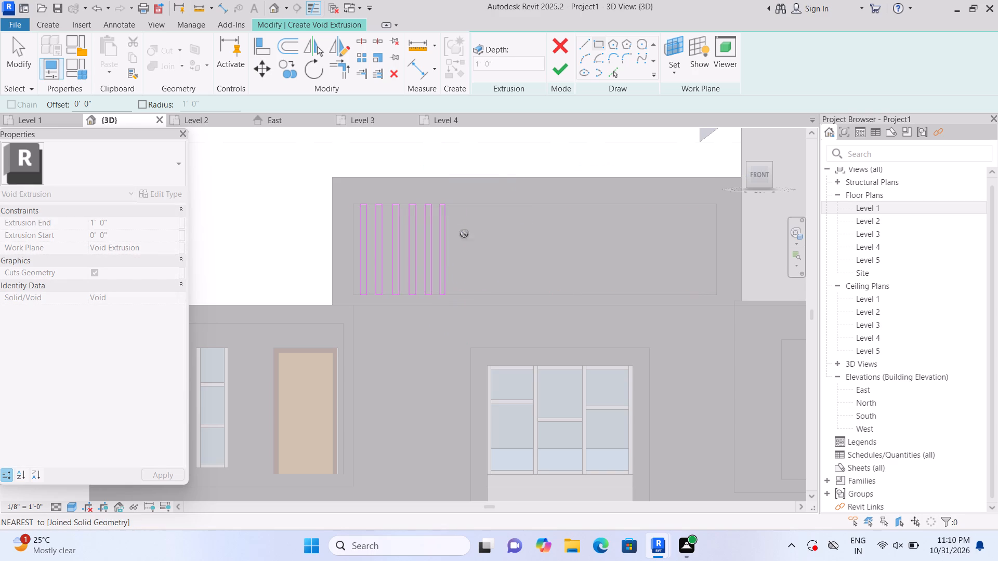
{"action": "left_click", "coordinate": [461, 296]}
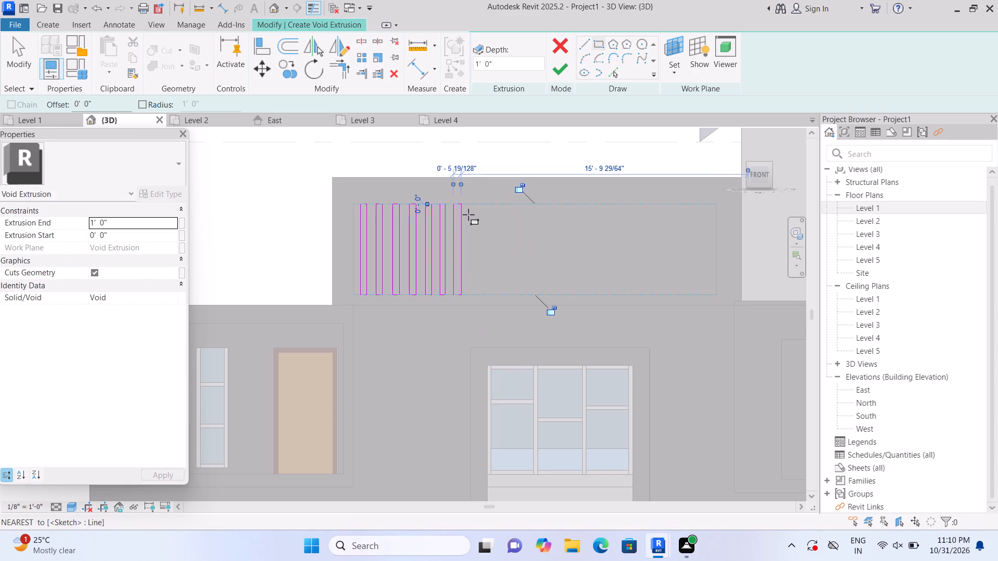
{"action": "left_click", "coordinate": [469, 205]}
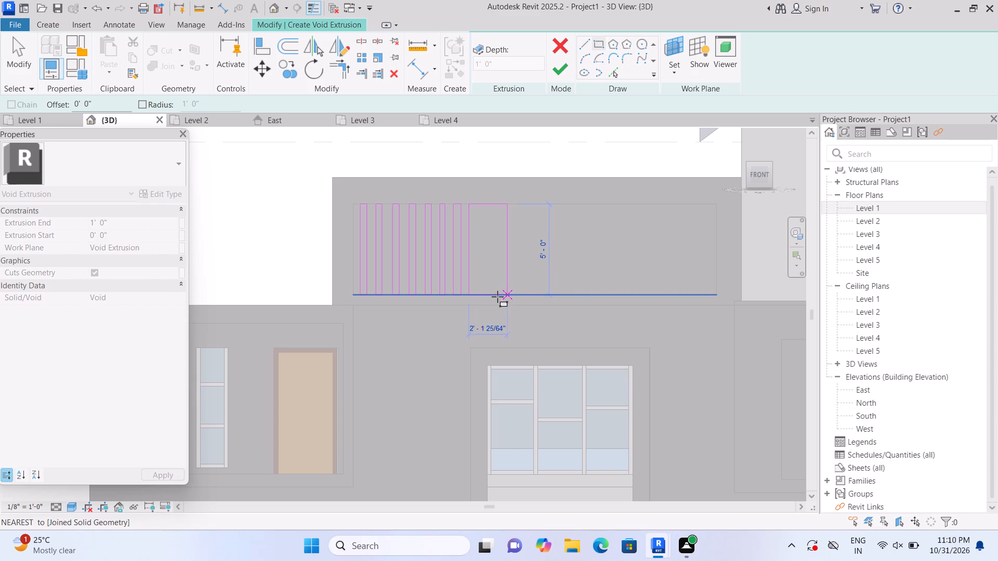
{"action": "left_click", "coordinate": [477, 299]}
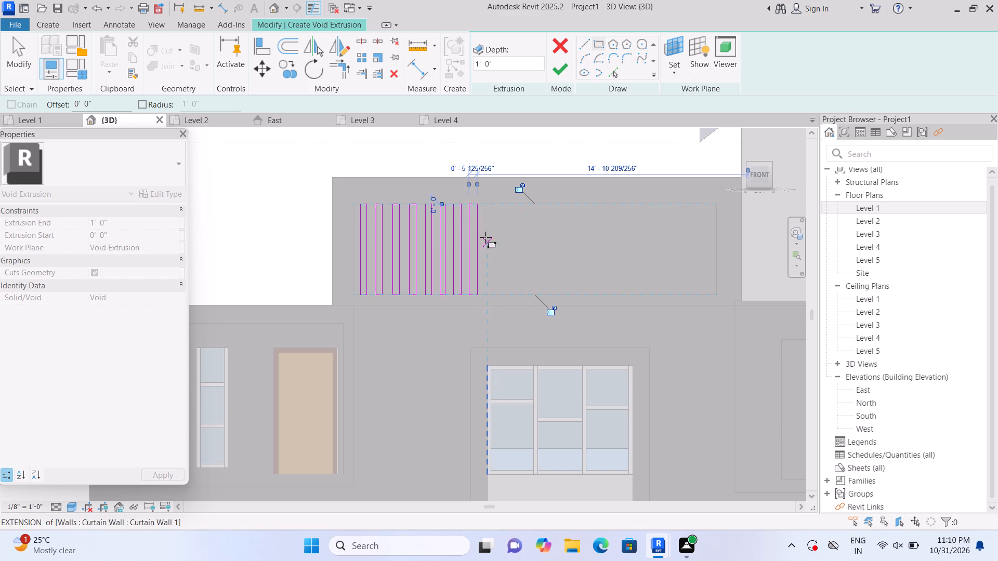
{"action": "left_click", "coordinate": [486, 206]}
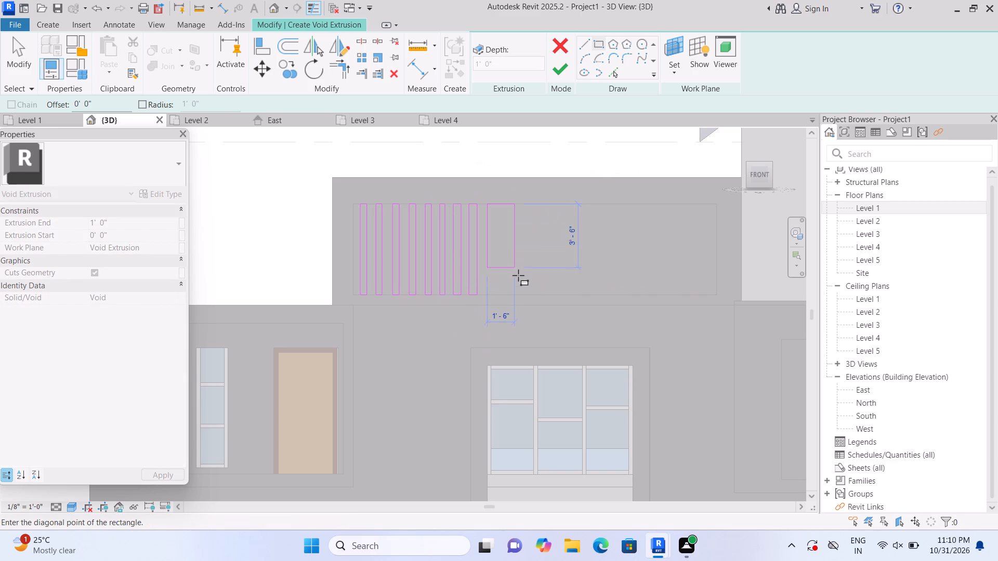
{"action": "double_click", "coordinate": [494, 296]}
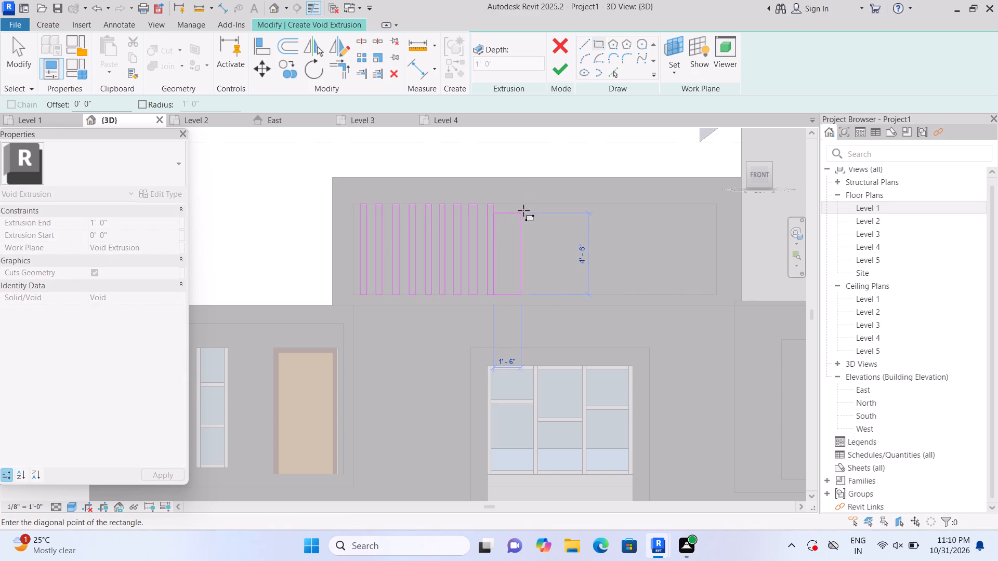
{"action": "key", "text": "Escape"}
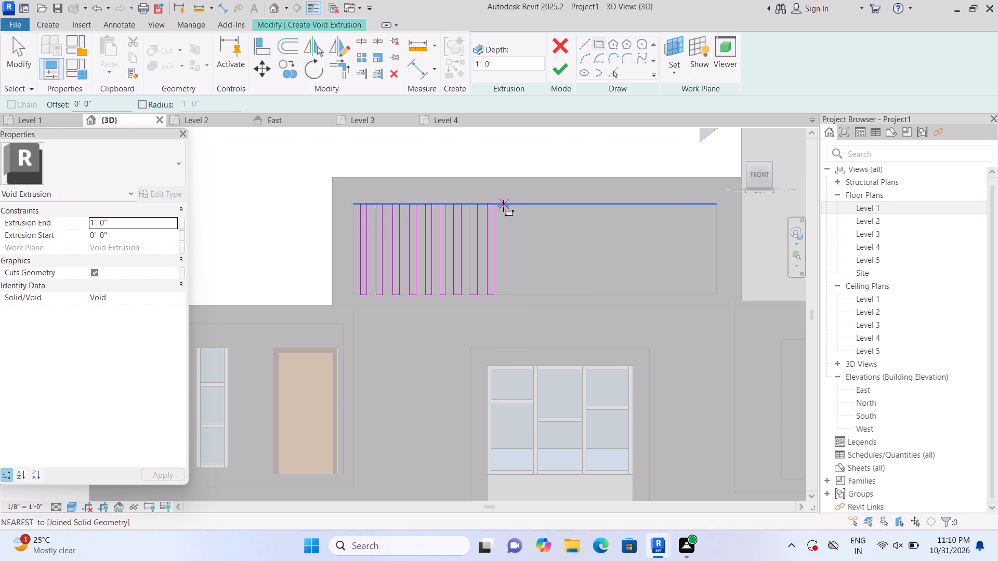
Sketch two more full-height vertical rectangles, each about 4" wide, continuing the row up to near the recess's midpoint.
{"action": "left_click", "coordinate": [503, 206]}
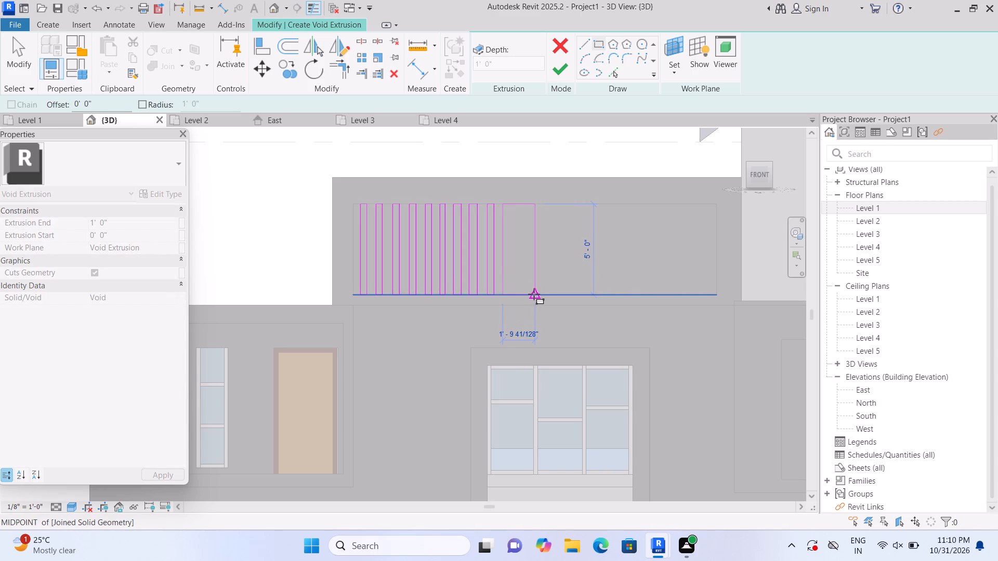
{"action": "left_click", "coordinate": [509, 296]}
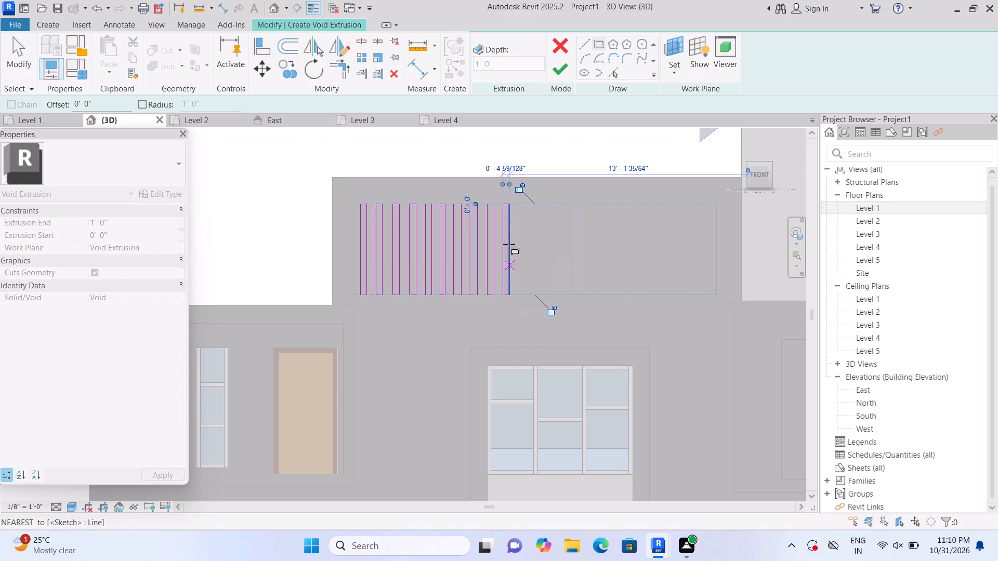
{"action": "left_click", "coordinate": [517, 202]}
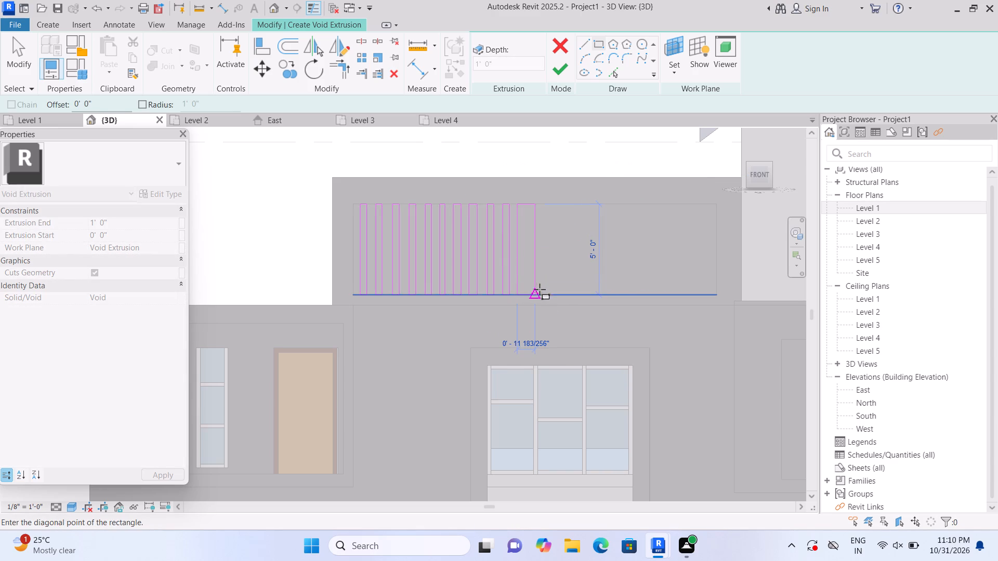
{"action": "left_click", "coordinate": [523, 294]}
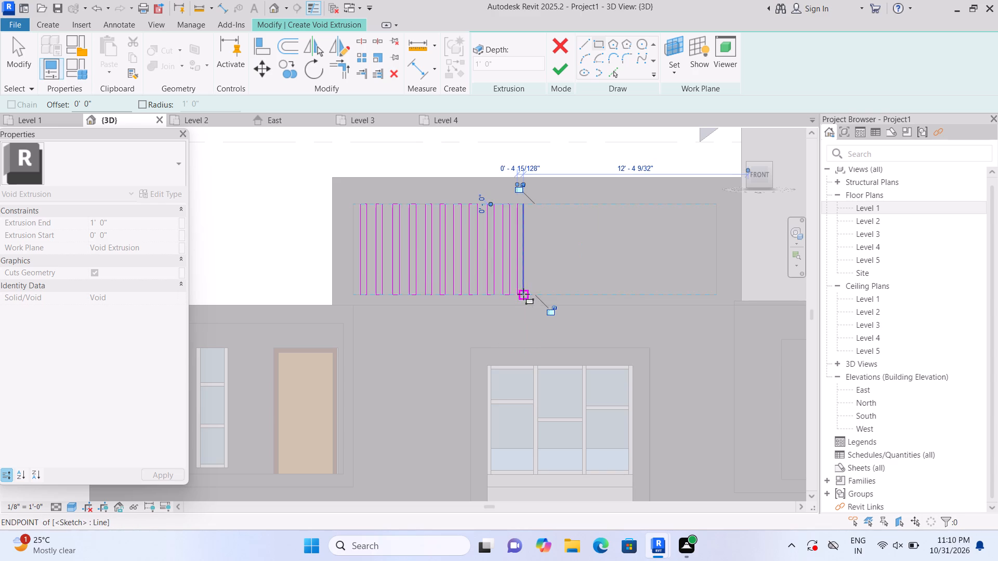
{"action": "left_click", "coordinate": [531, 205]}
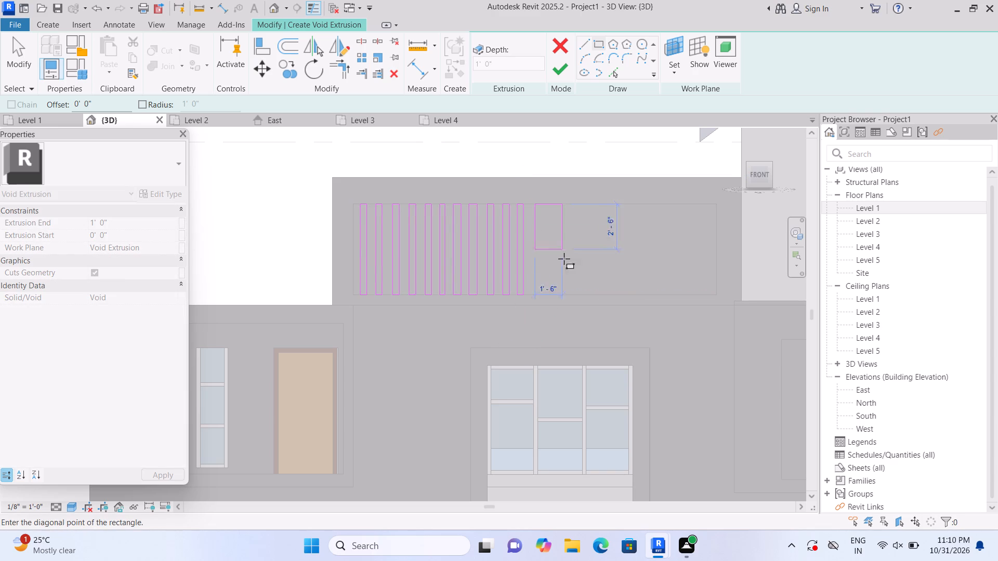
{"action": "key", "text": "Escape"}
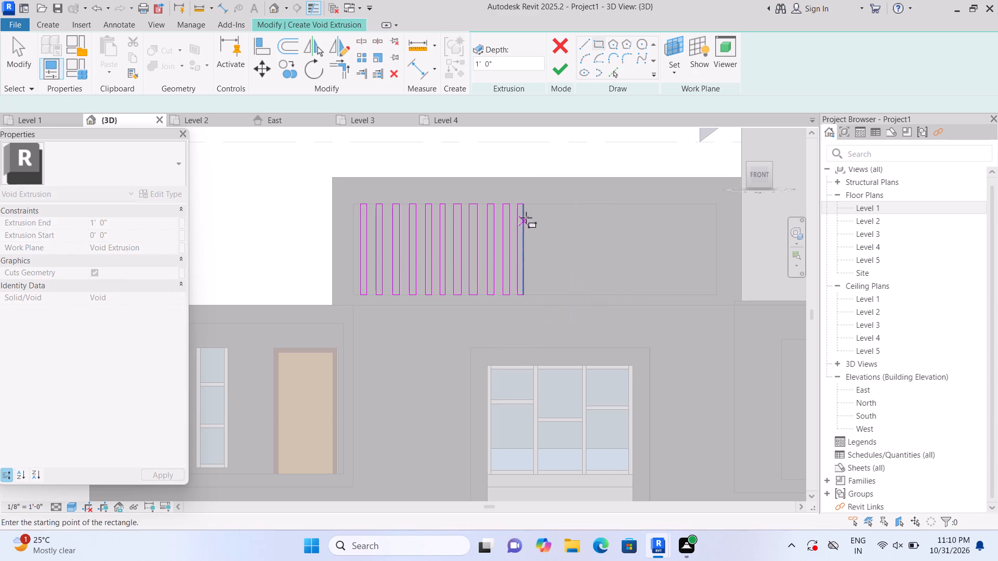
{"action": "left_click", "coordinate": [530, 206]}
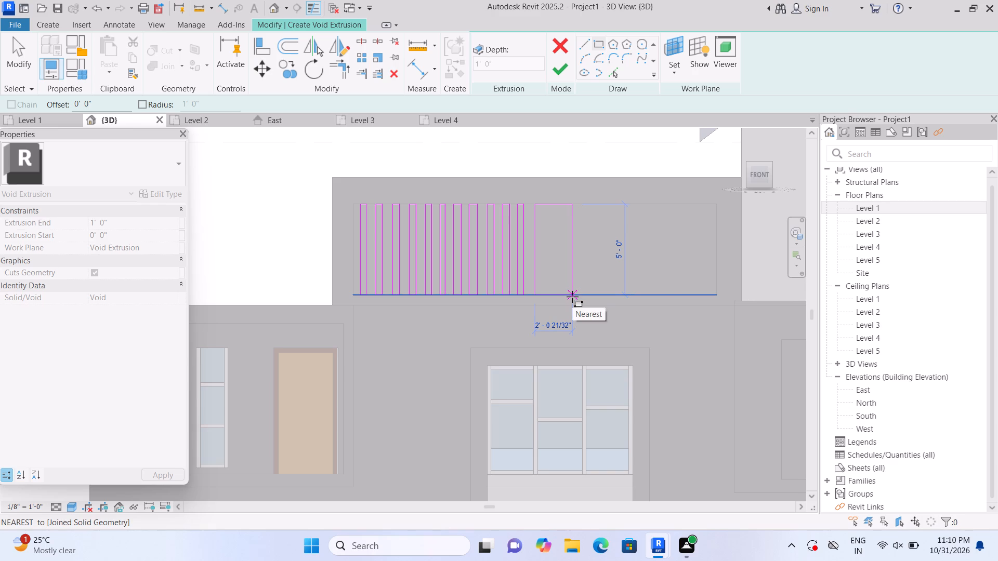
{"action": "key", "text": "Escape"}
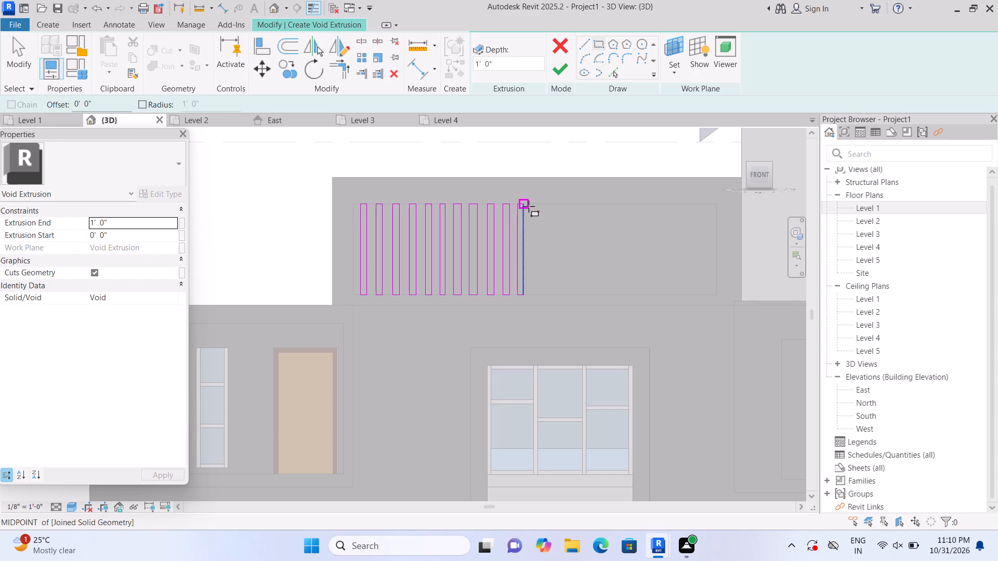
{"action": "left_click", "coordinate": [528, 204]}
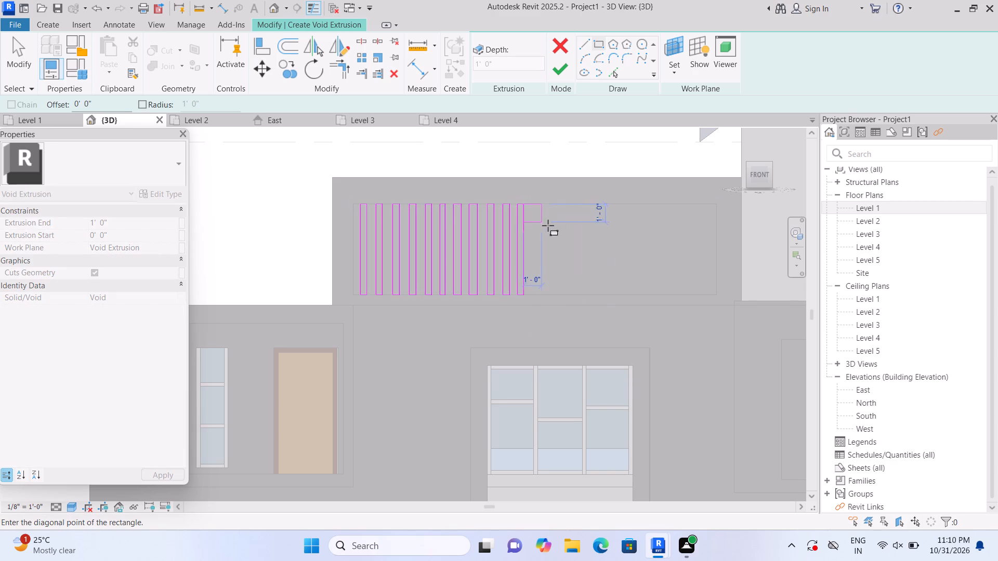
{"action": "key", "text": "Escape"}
Sketch one more 5' high vertical rectangle about 4" wide, ending at the midpoint of the recess's bottom edge.
{"action": "scroll", "coordinate": [535, 220], "scroll_direction": "up", "scroll_amount": 1}
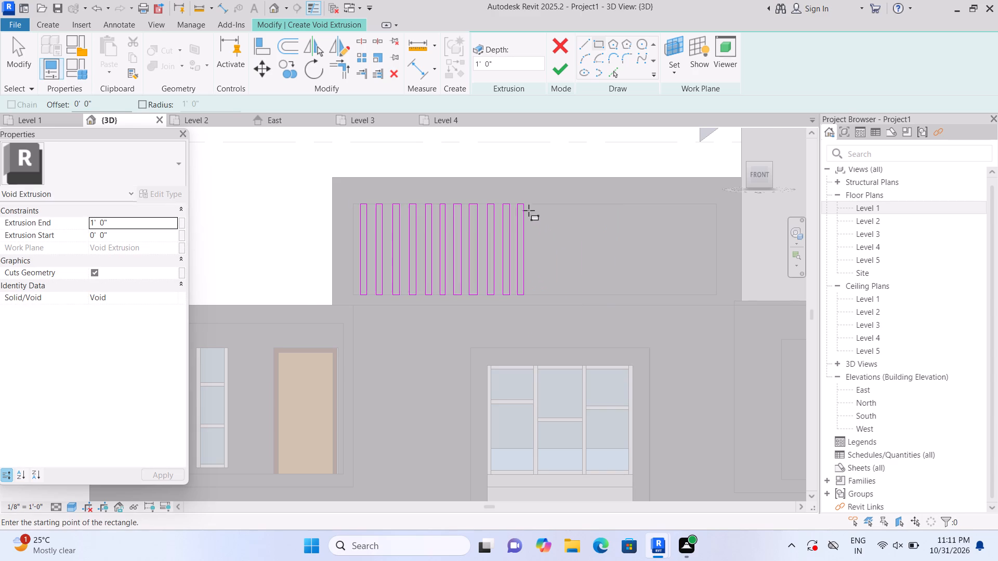
{"action": "left_click", "coordinate": [528, 203]}
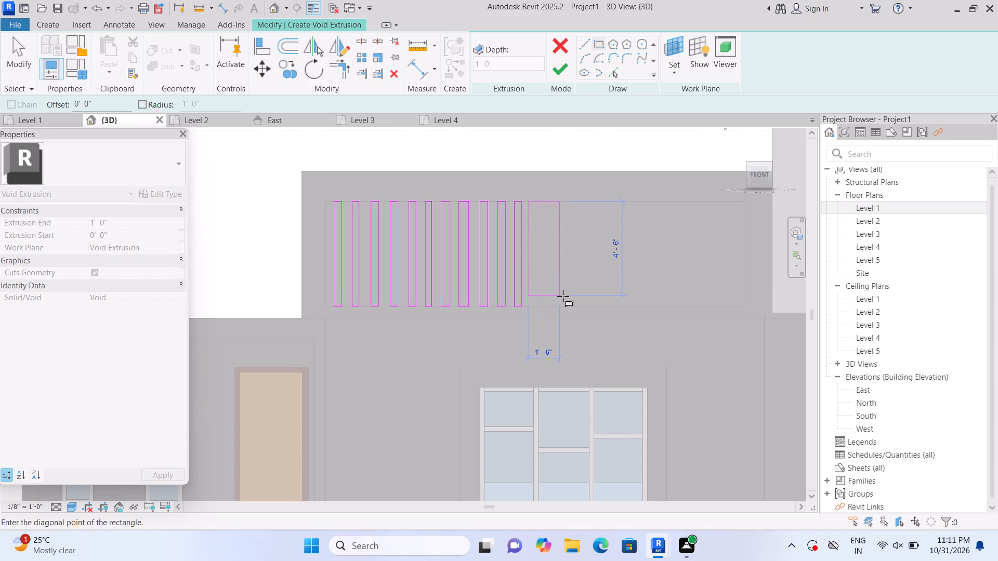
{"action": "left_click", "coordinate": [536, 304]}
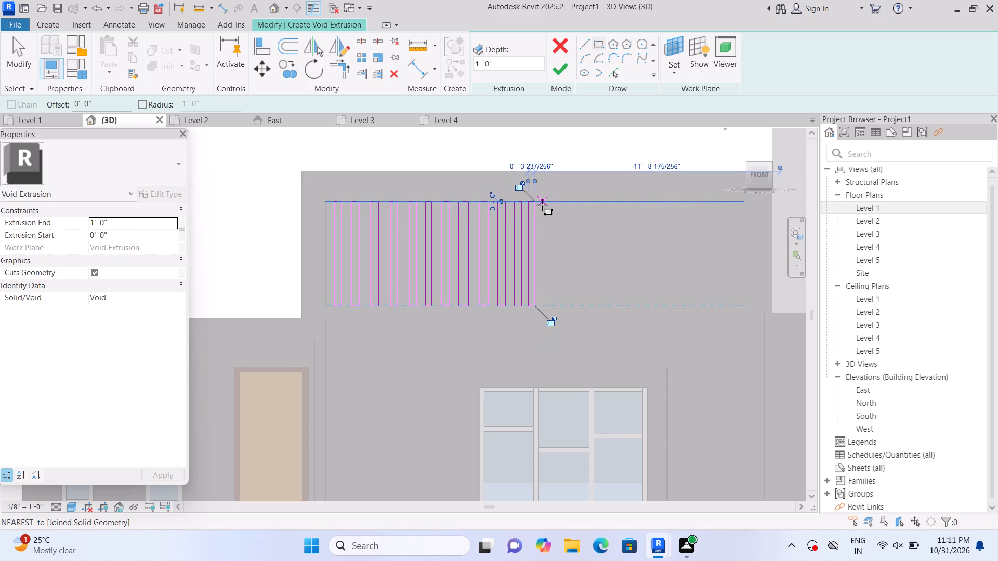
Sketch three more 5' high vertical rectangles, about 3" to 5" wide, continuing the row rightward from the recess's midpoint.
{"action": "double_click", "coordinate": [542, 205]}
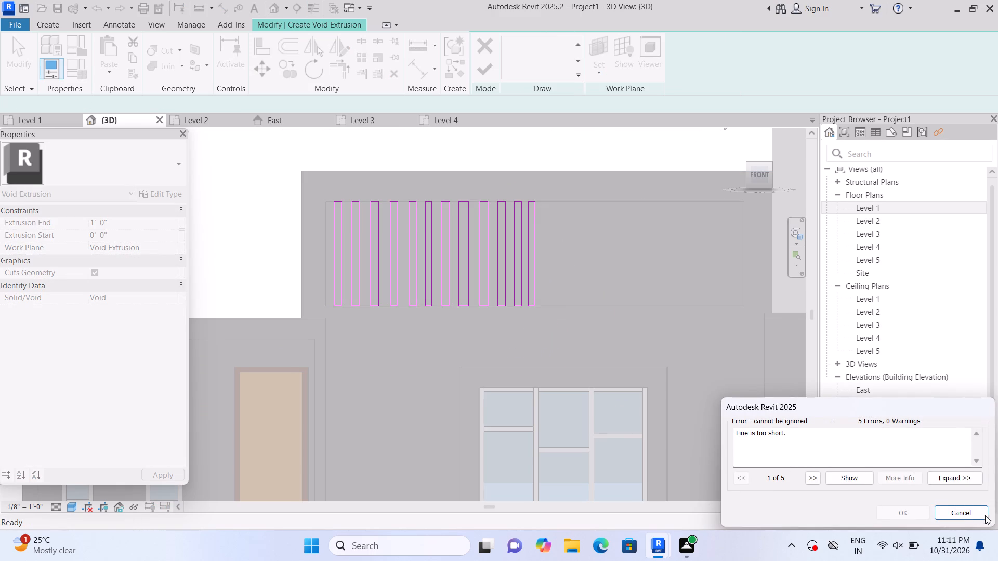
{"action": "left_click", "coordinate": [975, 512]}
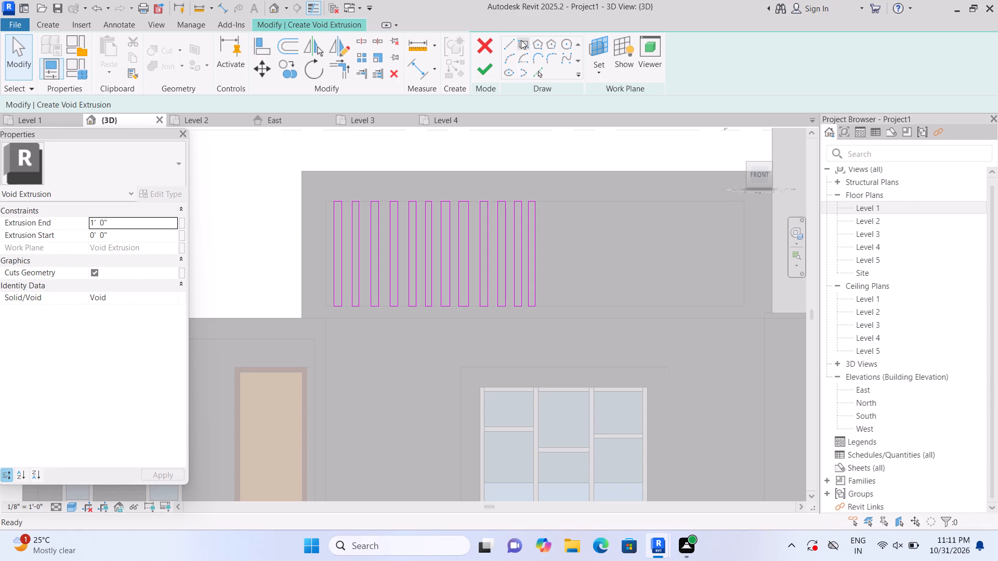
{"action": "left_click", "coordinate": [521, 40]}
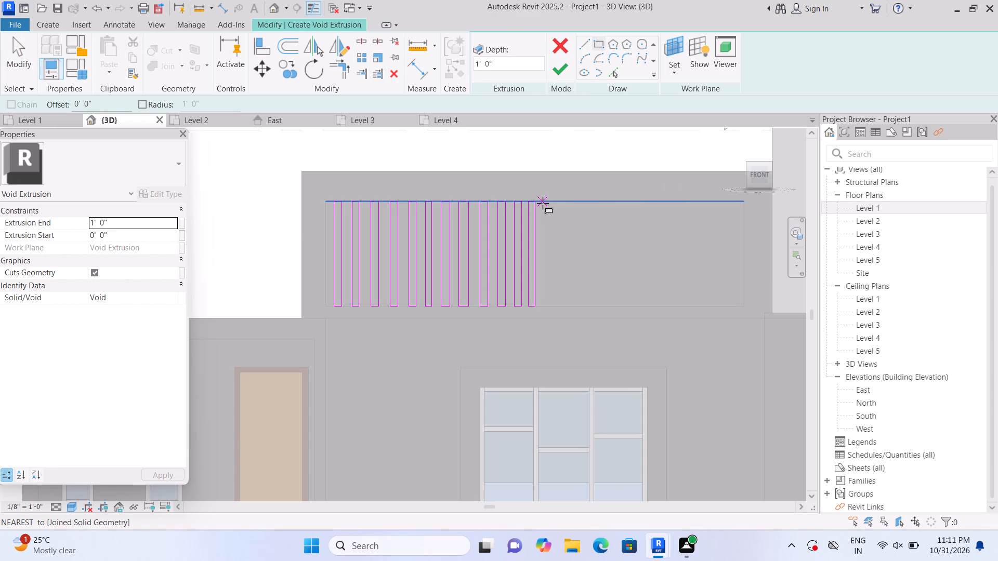
{"action": "left_click", "coordinate": [543, 203]}
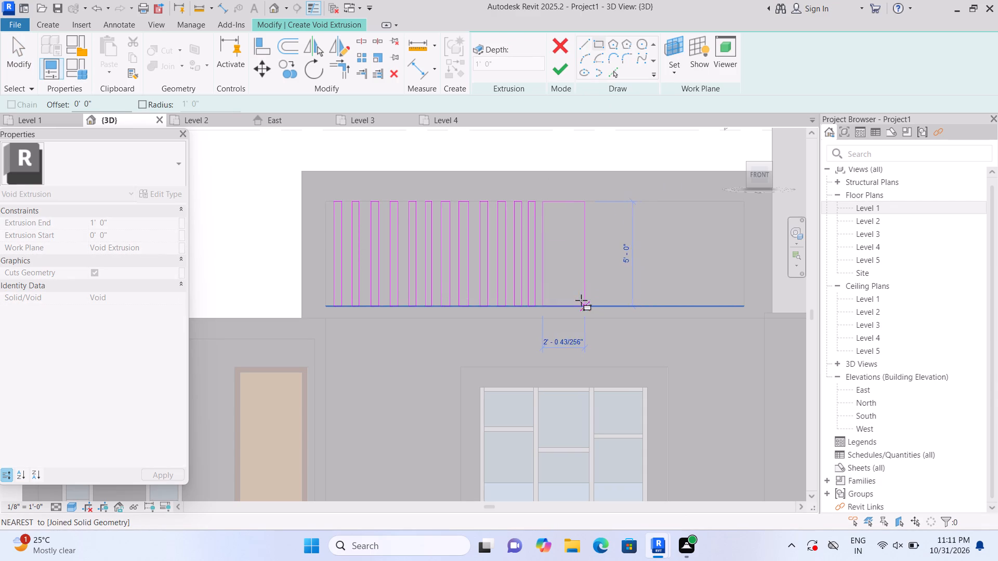
{"action": "left_click", "coordinate": [551, 303]}
{"action": "left_click", "coordinate": [560, 199]}
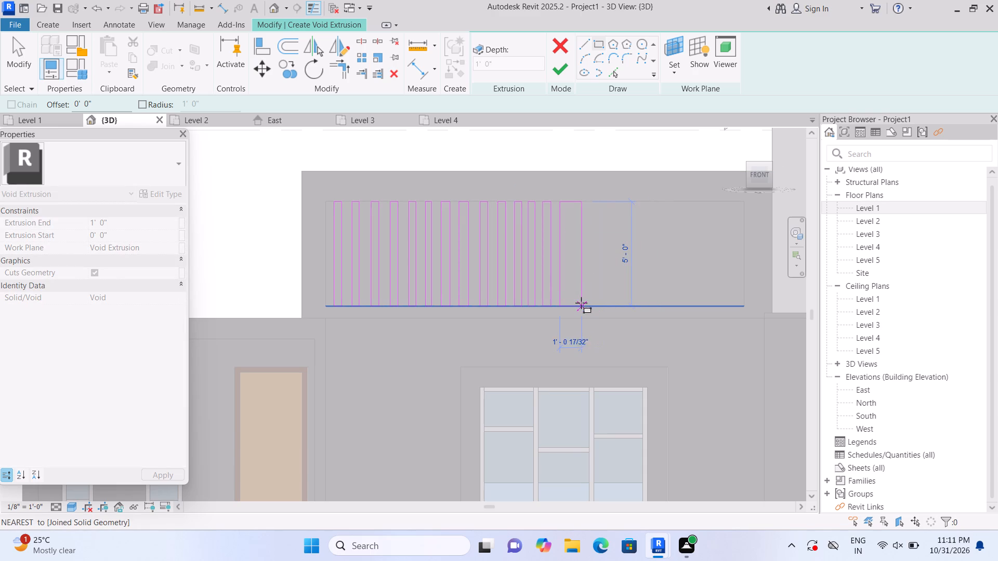
{"action": "left_click", "coordinate": [566, 303]}
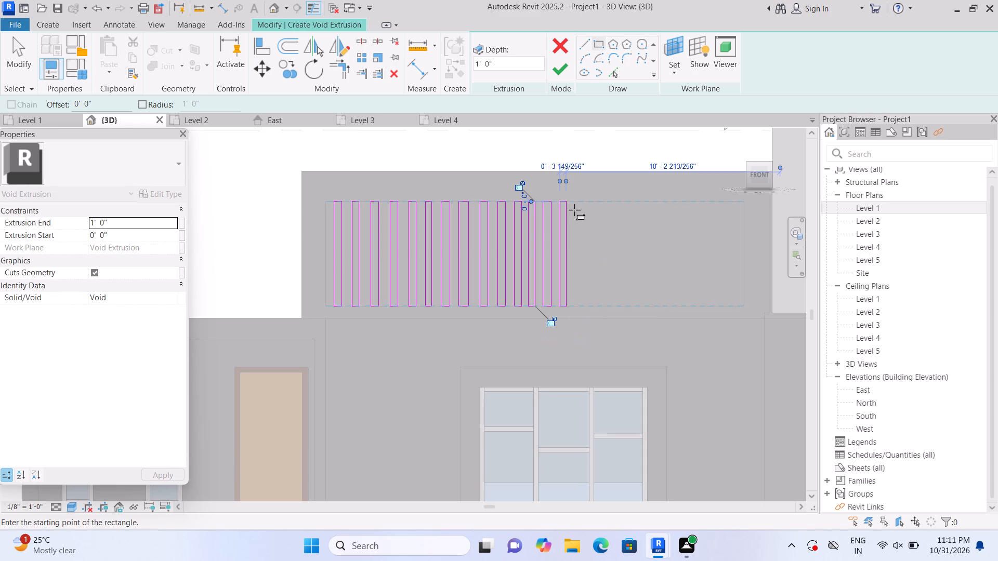
{"action": "left_click", "coordinate": [577, 203]}
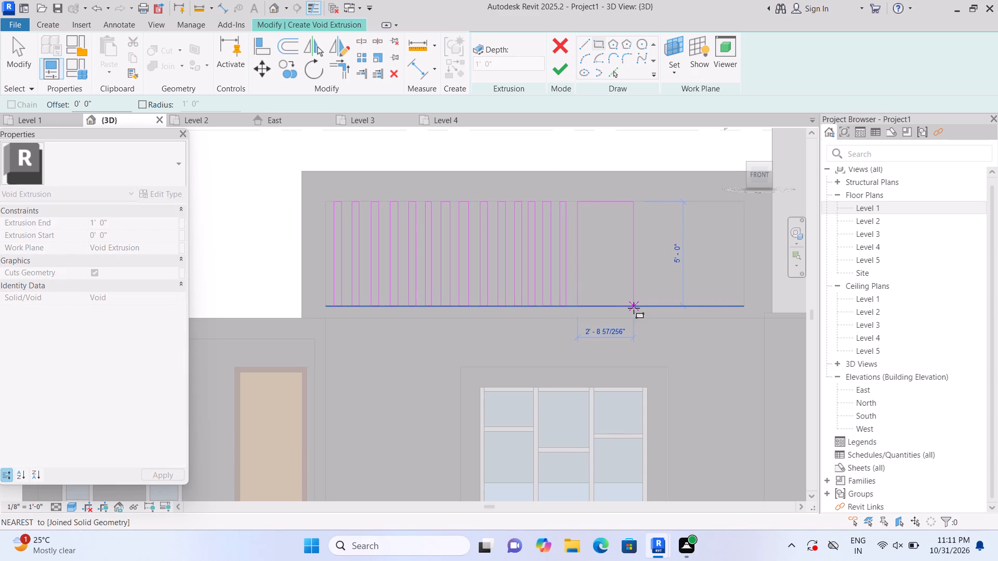
{"action": "left_click", "coordinate": [583, 309]}
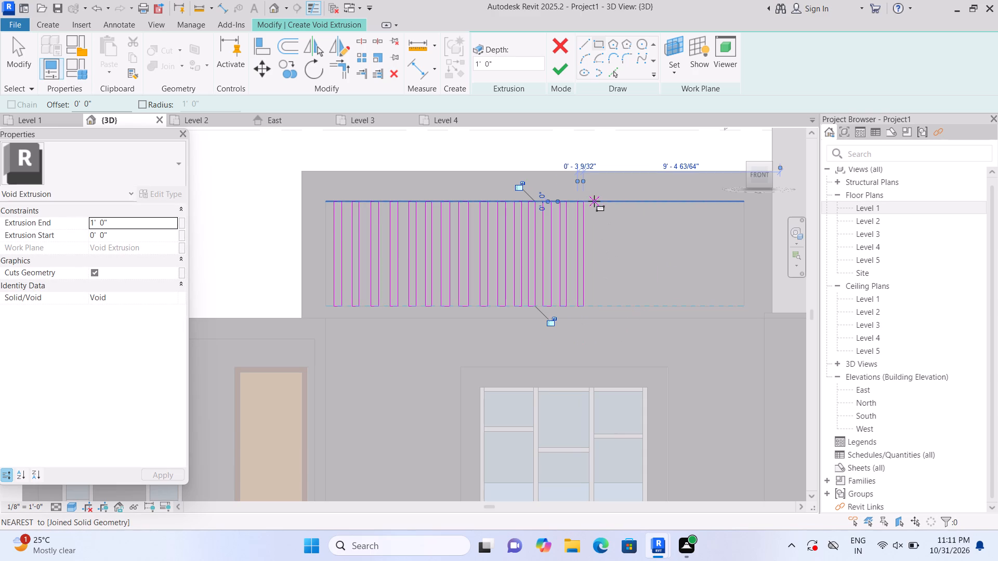
Sketch six more full-height vertical rectangles, about 3.25" to 5" wide, continuing the row rightward past the line of the window's right edge.
{"action": "left_click", "coordinate": [590, 201]}
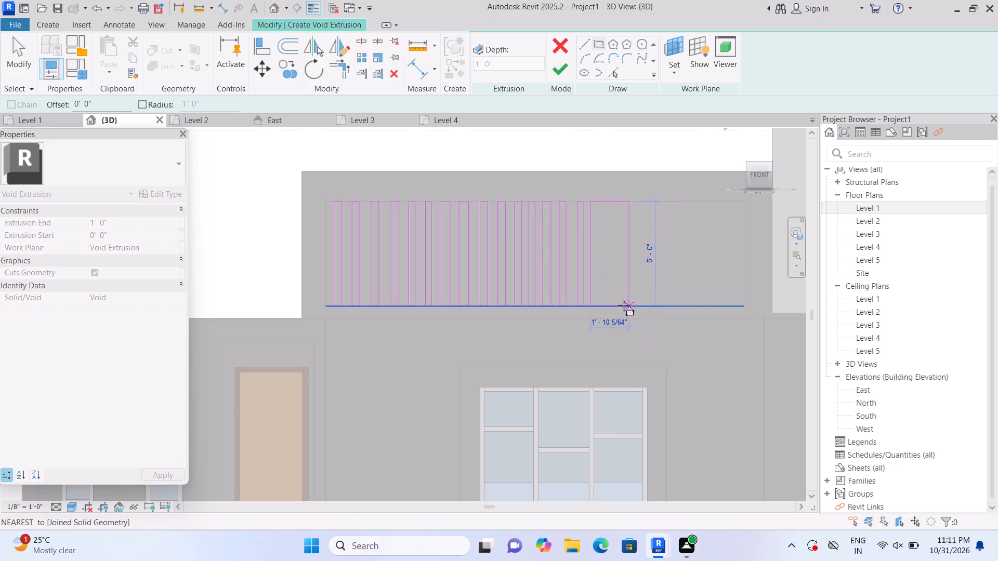
{"action": "left_click", "coordinate": [598, 308]}
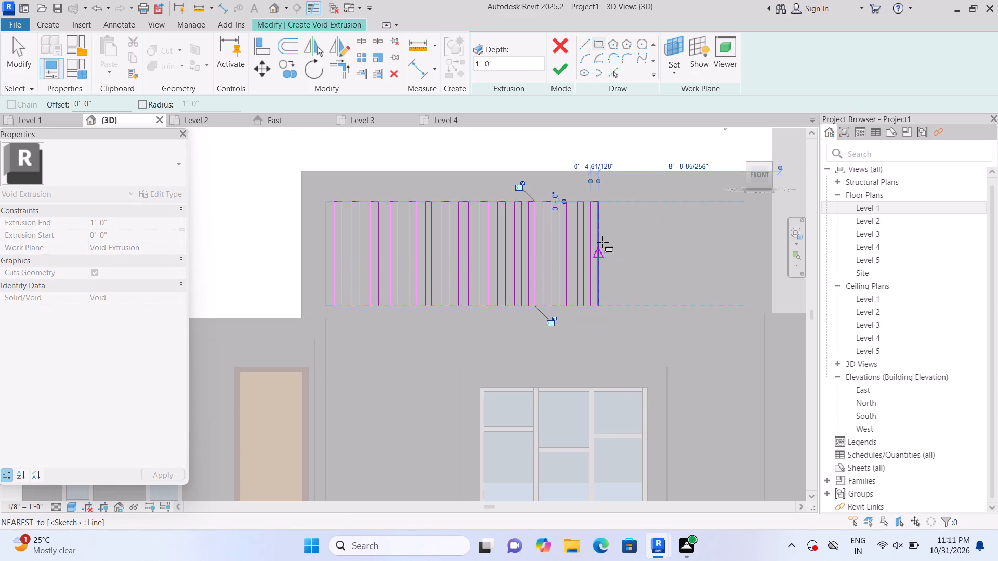
{"action": "left_click", "coordinate": [608, 204]}
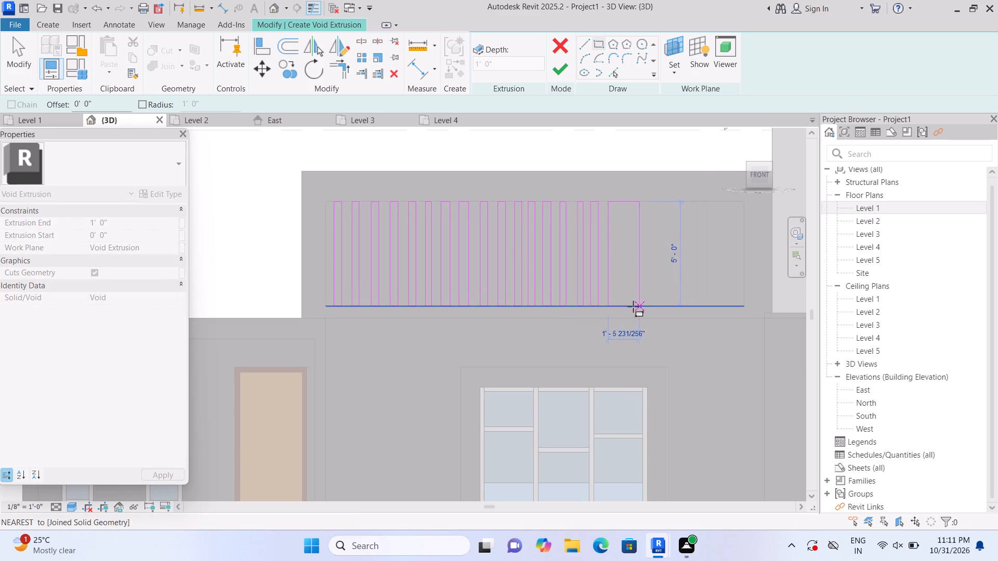
{"action": "left_click", "coordinate": [616, 306]}
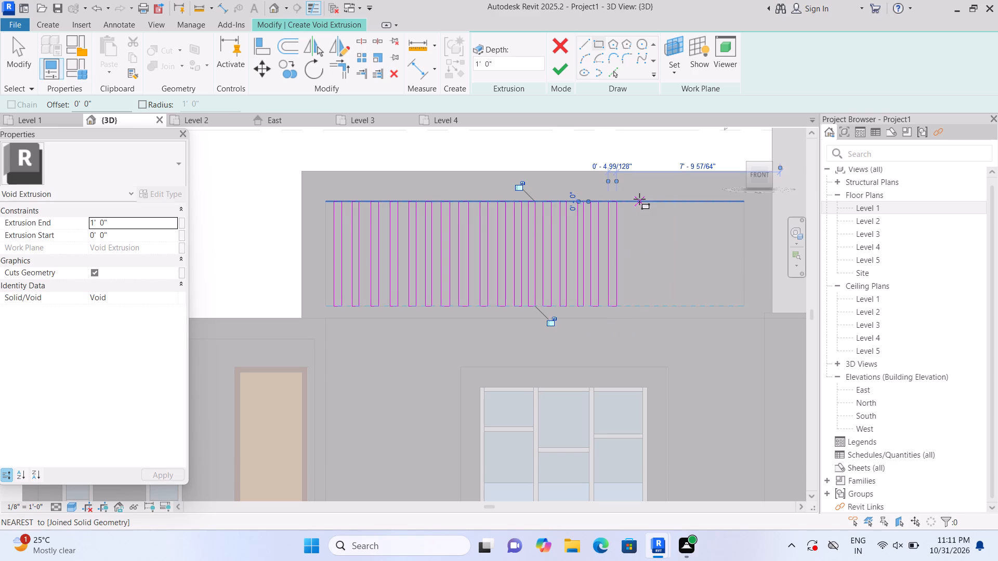
{"action": "left_click", "coordinate": [624, 200]}
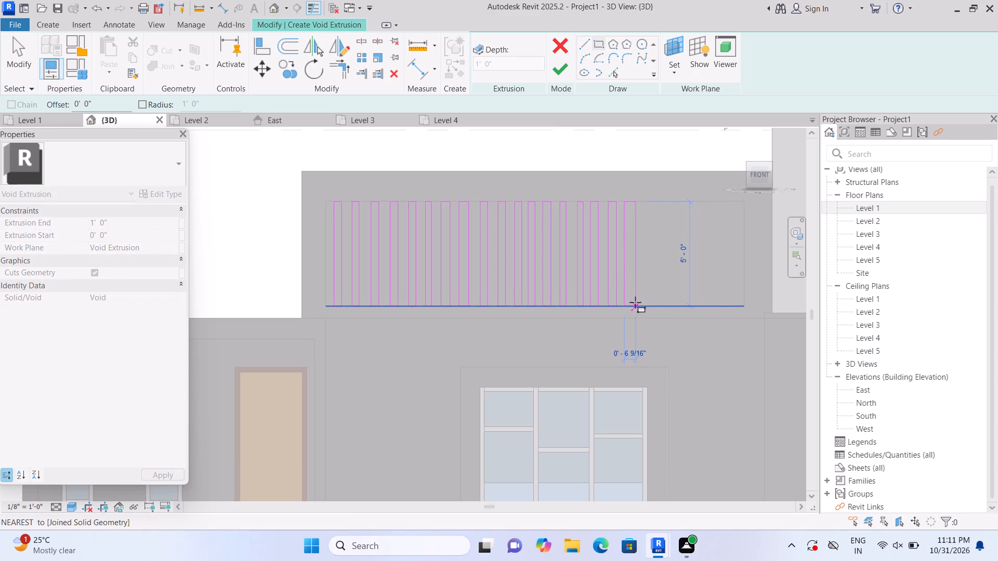
{"action": "left_click", "coordinate": [632, 302]}
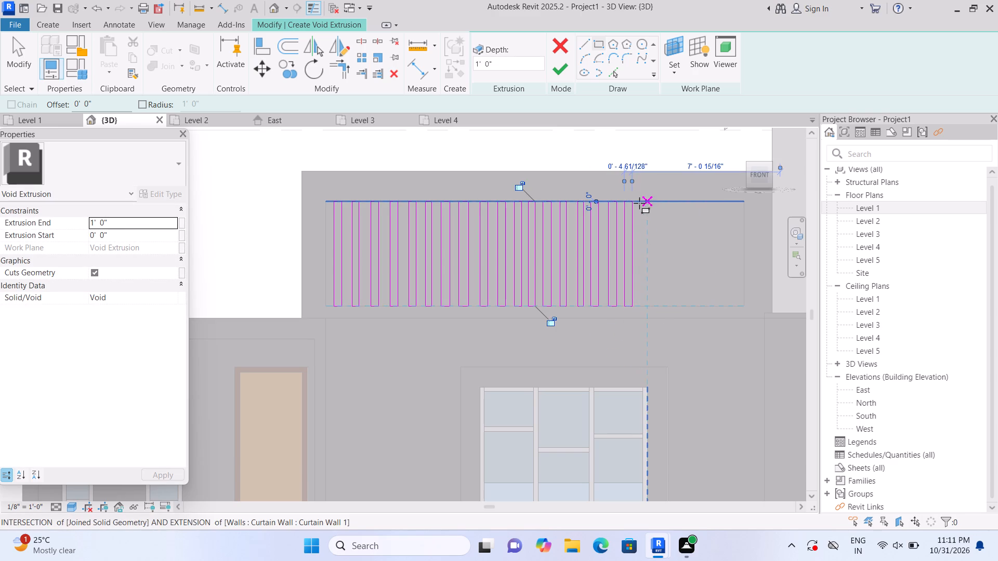
{"action": "left_click", "coordinate": [639, 201]}
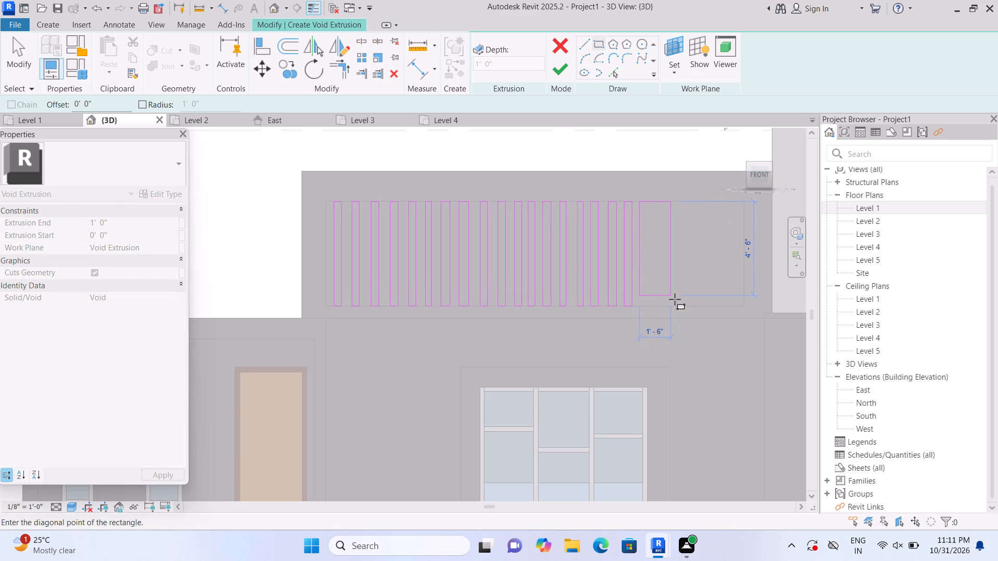
{"action": "left_click", "coordinate": [649, 310]}
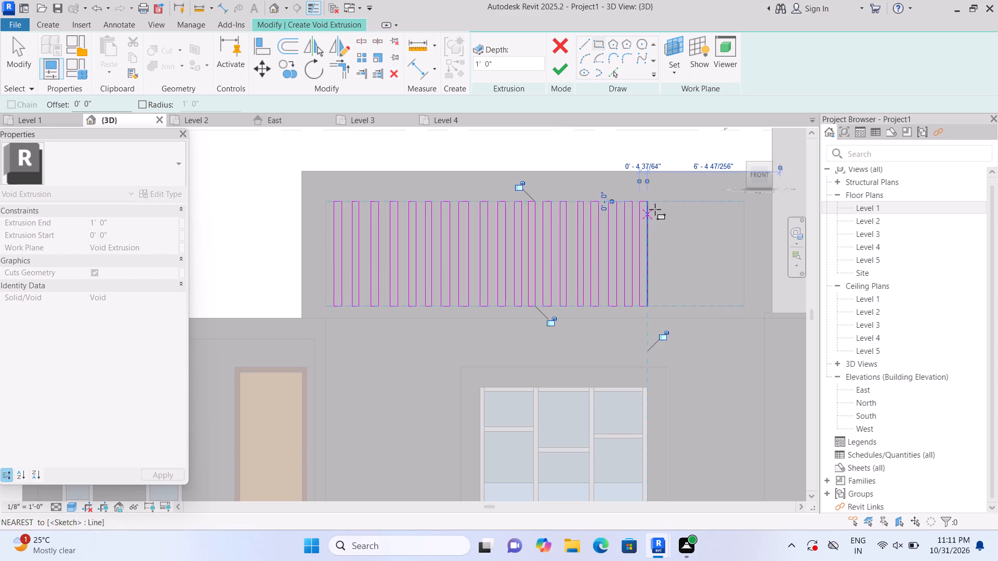
{"action": "left_click", "coordinate": [655, 204]}
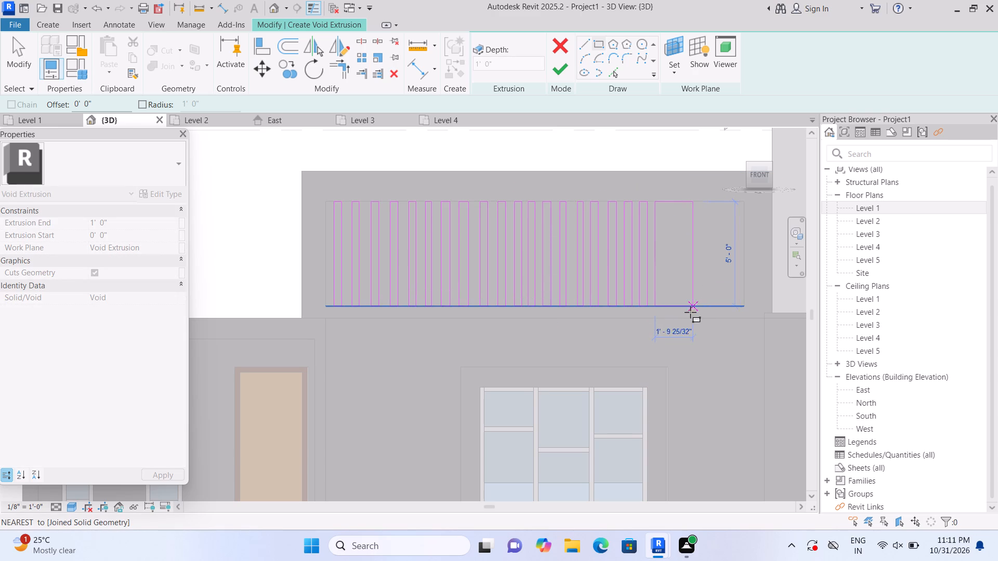
{"action": "left_click", "coordinate": [663, 306]}
{"action": "left_click", "coordinate": [672, 203]}
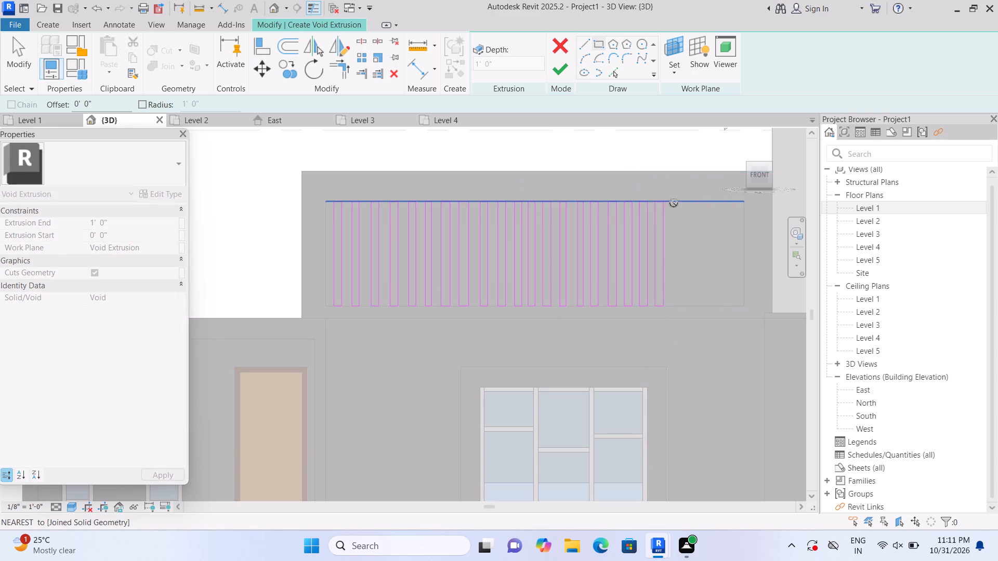
{"action": "left_click", "coordinate": [678, 303]}
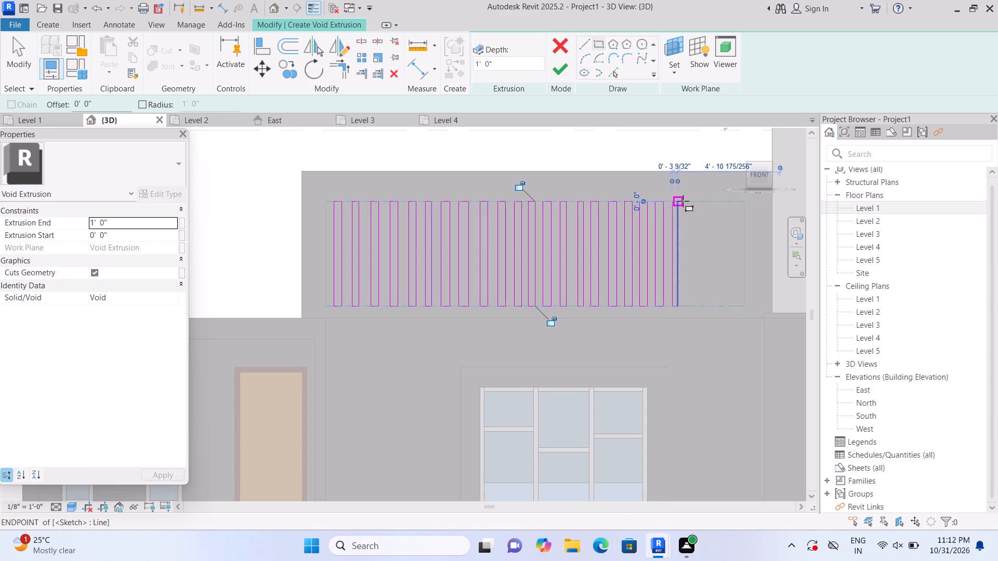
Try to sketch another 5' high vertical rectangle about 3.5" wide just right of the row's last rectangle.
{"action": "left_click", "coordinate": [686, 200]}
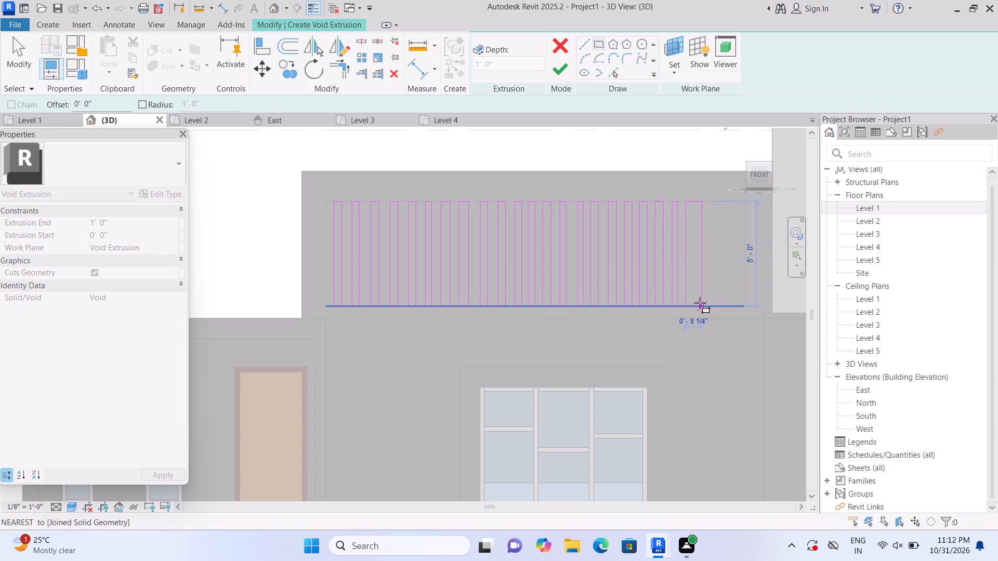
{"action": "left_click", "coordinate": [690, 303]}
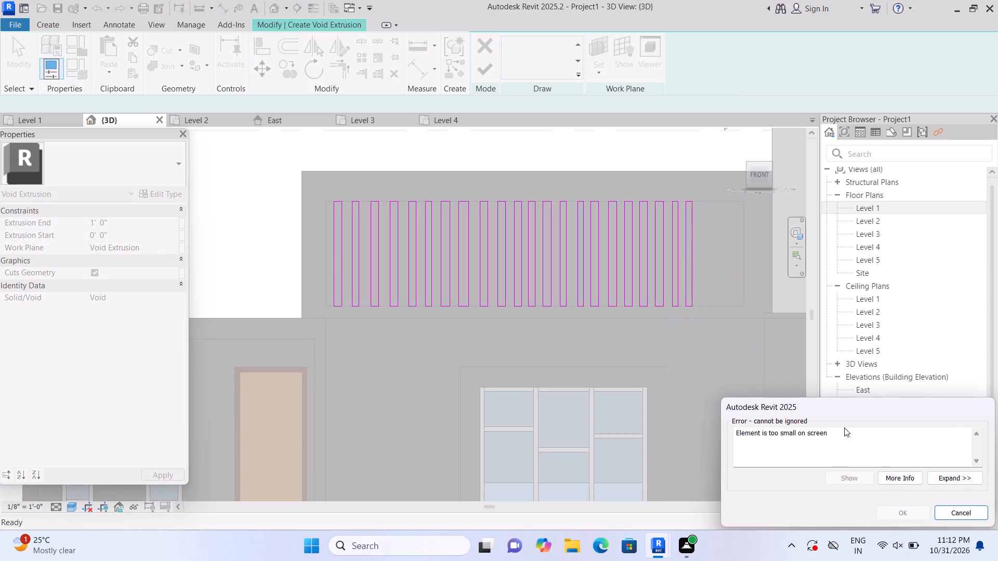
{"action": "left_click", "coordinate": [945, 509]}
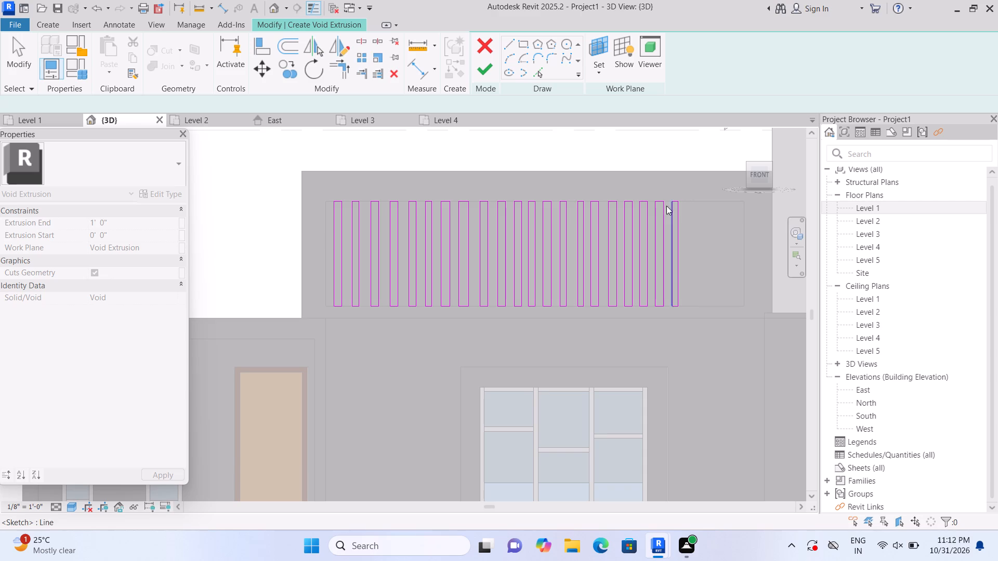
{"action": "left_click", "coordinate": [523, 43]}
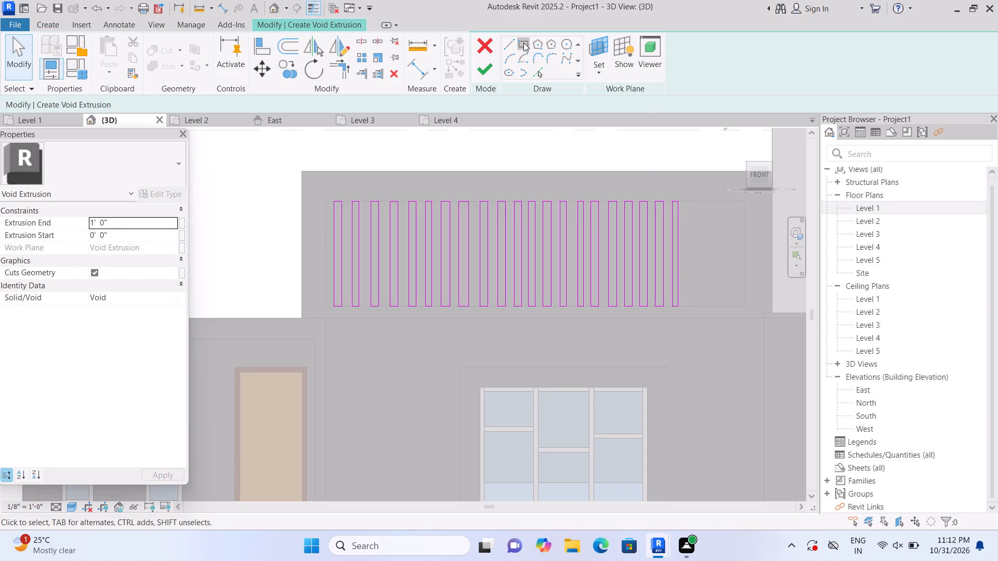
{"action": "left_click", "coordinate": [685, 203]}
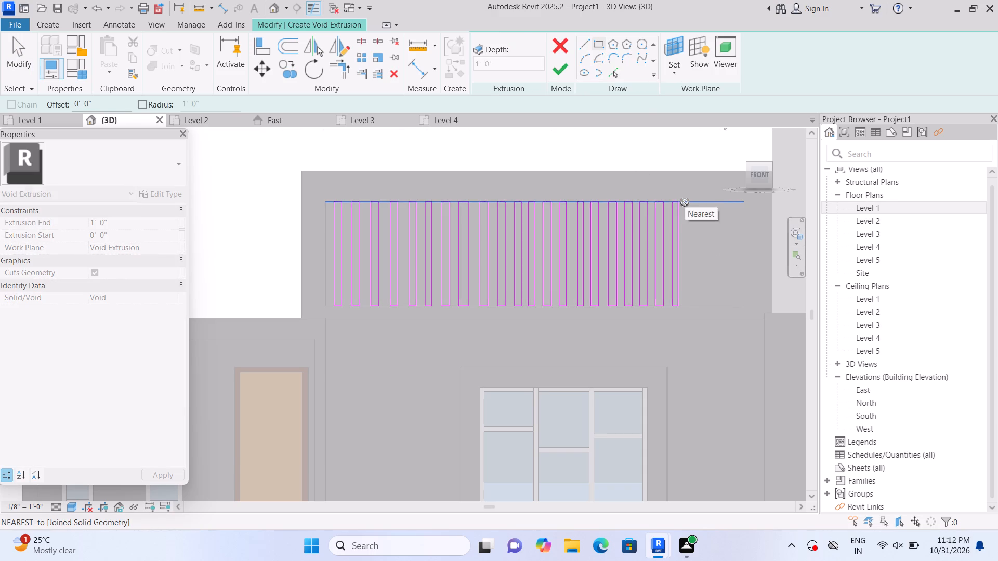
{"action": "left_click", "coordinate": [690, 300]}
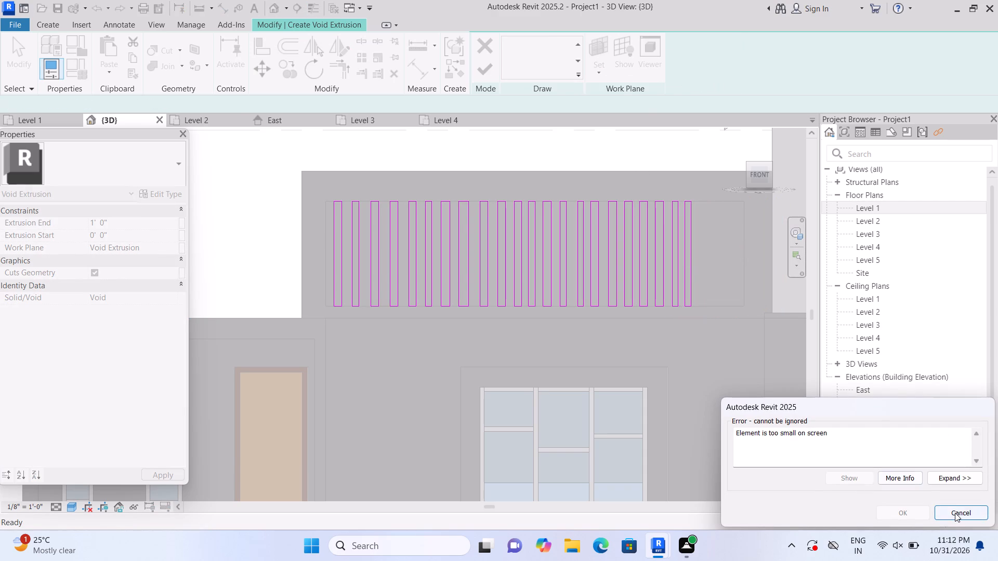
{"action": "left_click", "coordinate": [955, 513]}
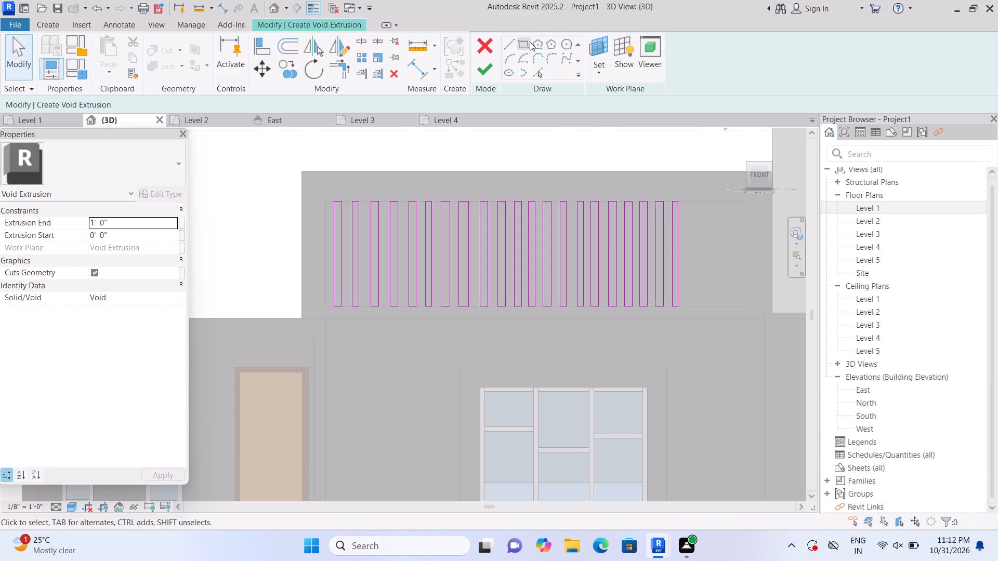
Sketch three more 5' high vertical rectangles, about 4" to 5.5" wide, extending the row almost to the recess's right end.
{"action": "left_click", "coordinate": [530, 42]}
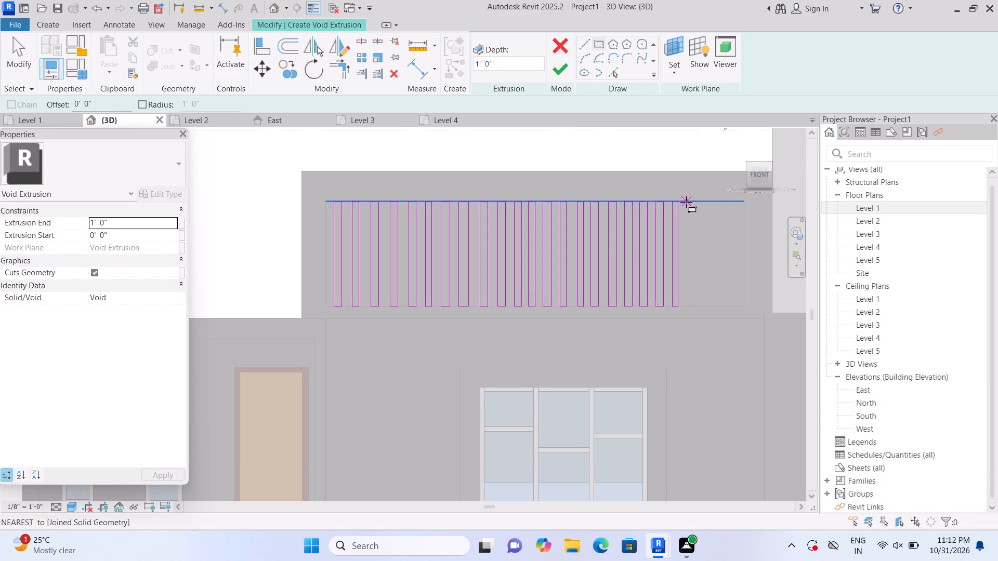
{"action": "left_click", "coordinate": [686, 202]}
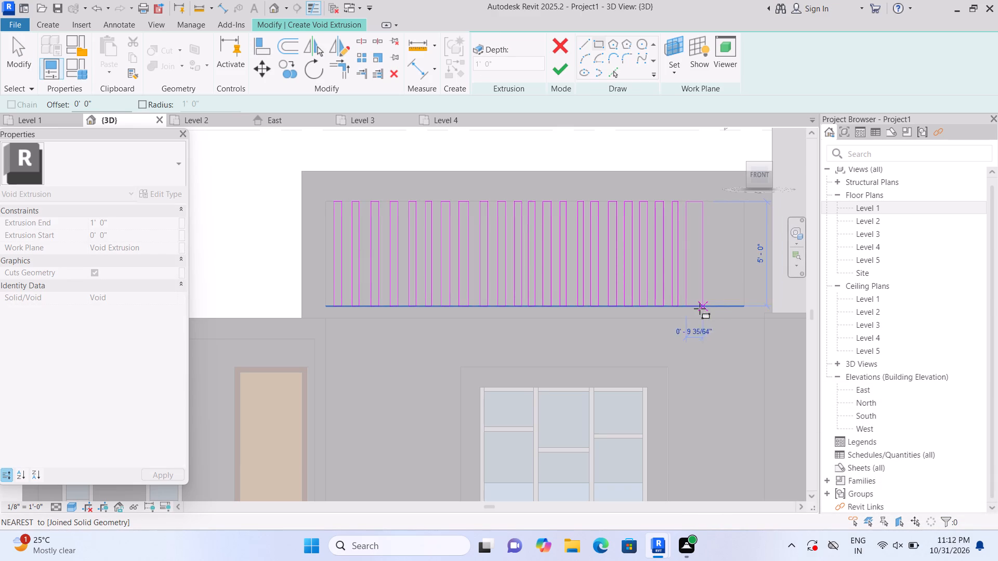
{"action": "left_click", "coordinate": [694, 311]}
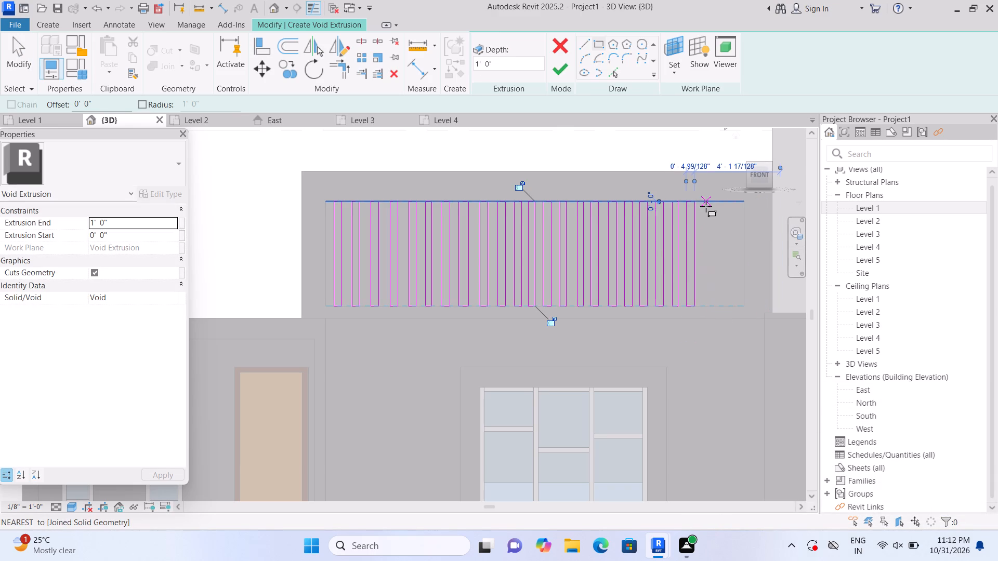
{"action": "left_click", "coordinate": [701, 204]}
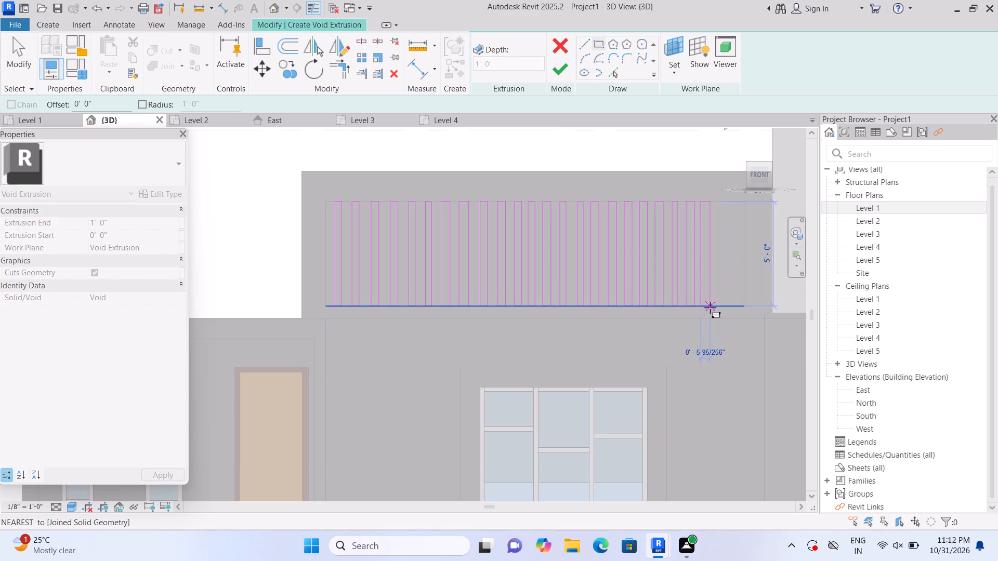
{"action": "left_click", "coordinate": [710, 308]}
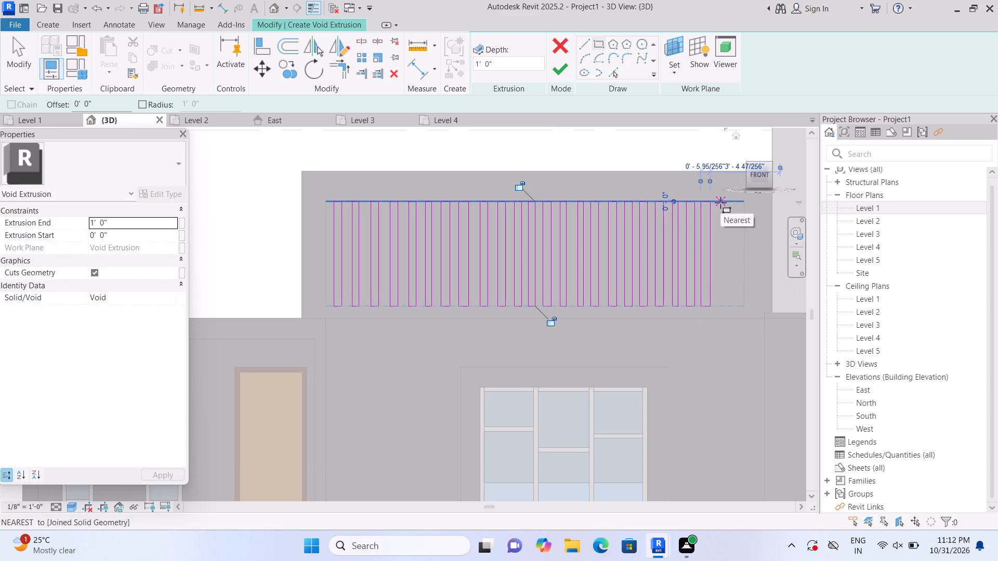
{"action": "left_click", "coordinate": [719, 201]}
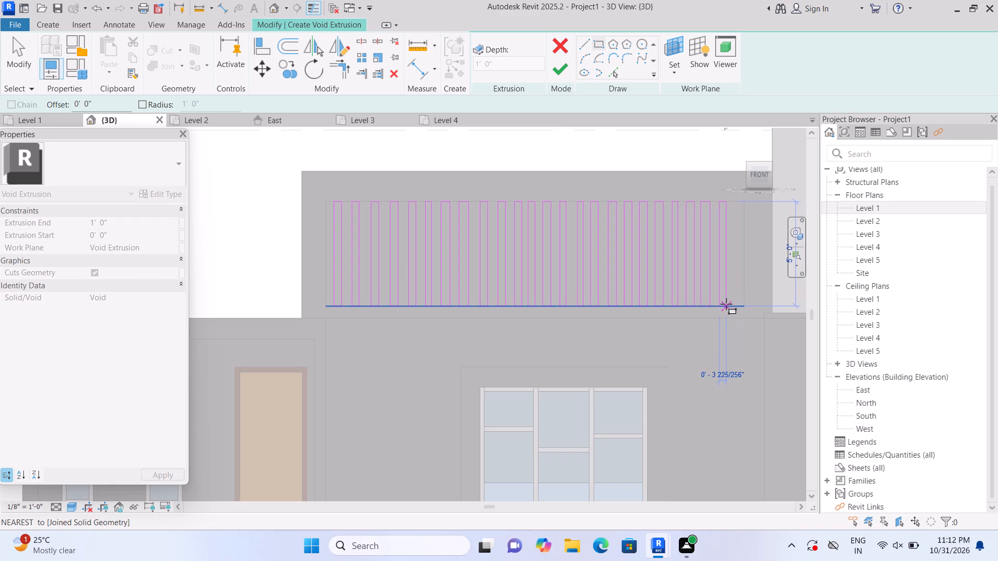
{"action": "left_click", "coordinate": [726, 304]}
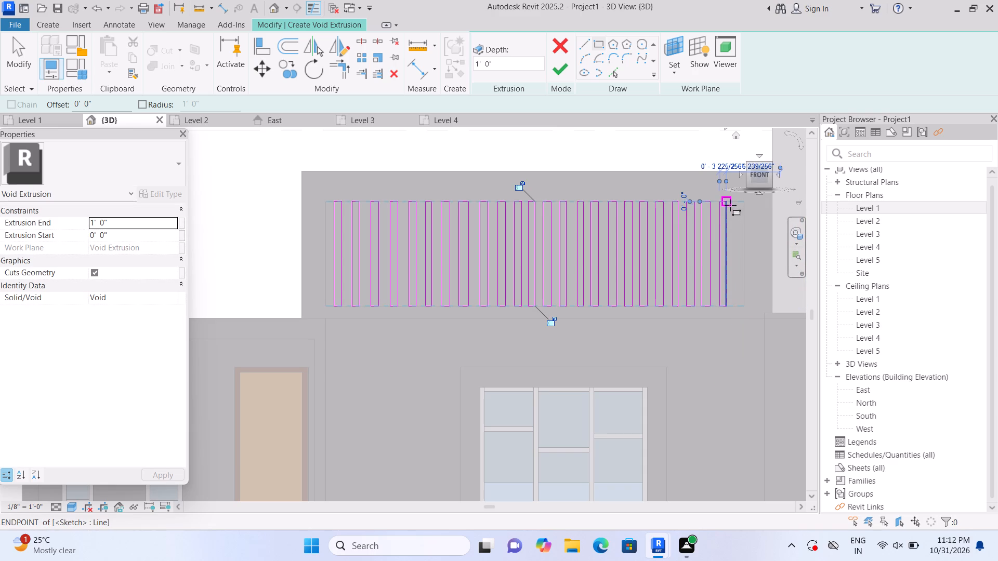
Sketch one last 5' high vertical rectangle, about 2.5" wide, against the recess's right end to complete the row.
{"action": "left_click", "coordinate": [733, 203]}
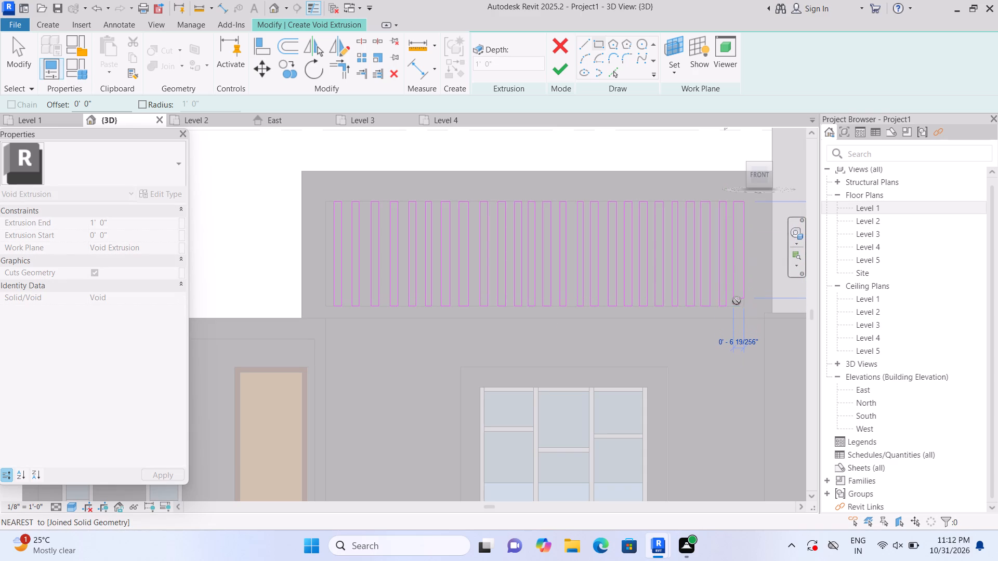
{"action": "scroll", "coordinate": [740, 318], "scroll_direction": "up", "scroll_amount": 3}
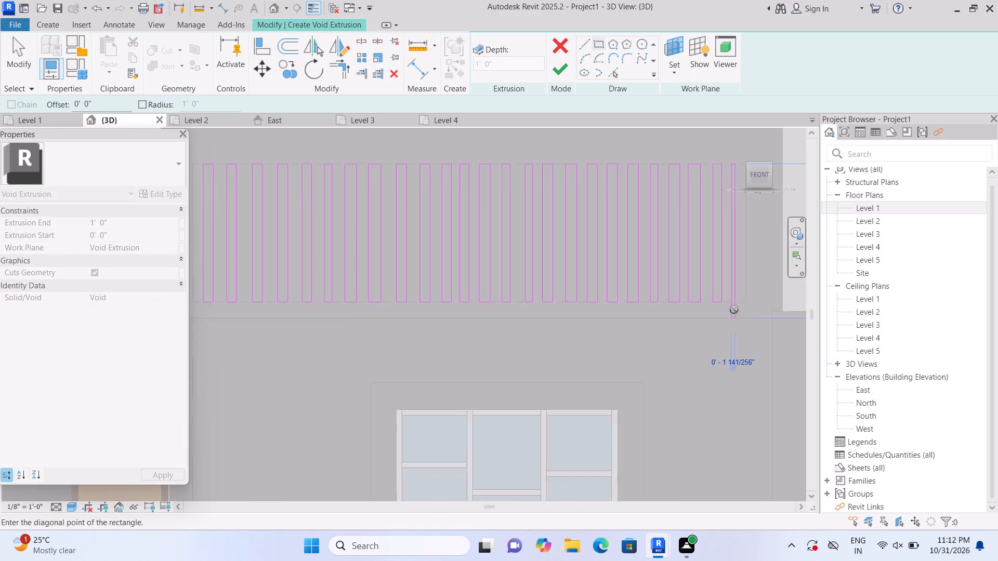
{"action": "scroll", "coordinate": [734, 310], "scroll_direction": "up", "scroll_amount": 1}
{"action": "left_click", "coordinate": [738, 297]}
{"action": "scroll", "coordinate": [738, 297], "scroll_direction": "down", "scroll_amount": 3}
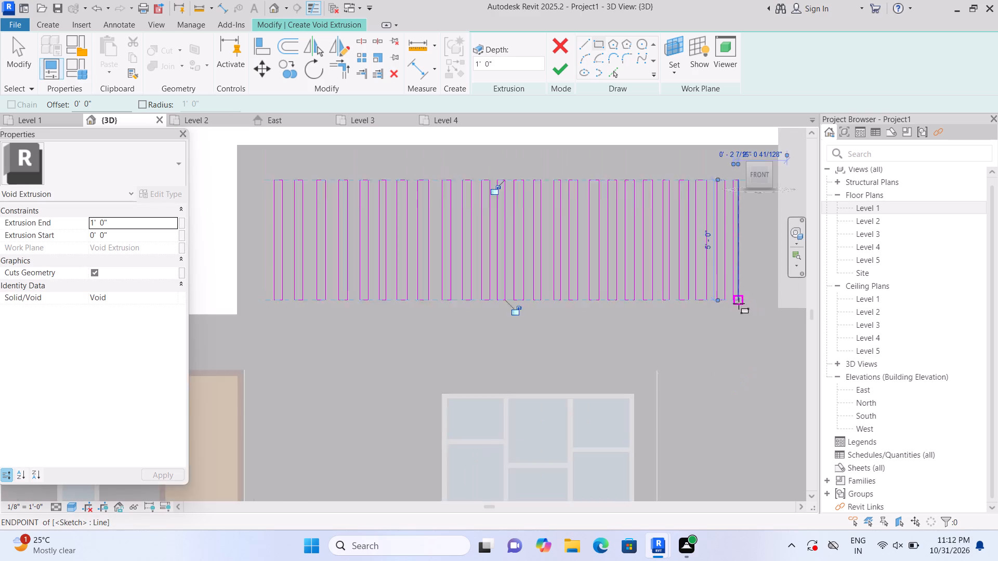
{"action": "scroll", "coordinate": [739, 303], "scroll_direction": "down", "scroll_amount": 2}
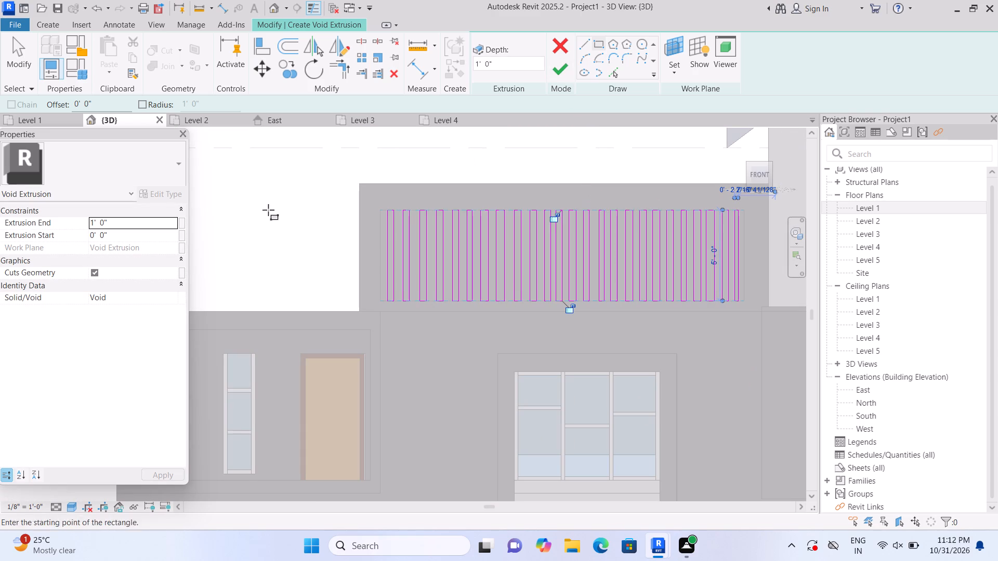
Set the void's extrusion end to 5" and finish it to cut the row of grooves into the recess.
{"action": "left_click", "coordinate": [138, 222]}
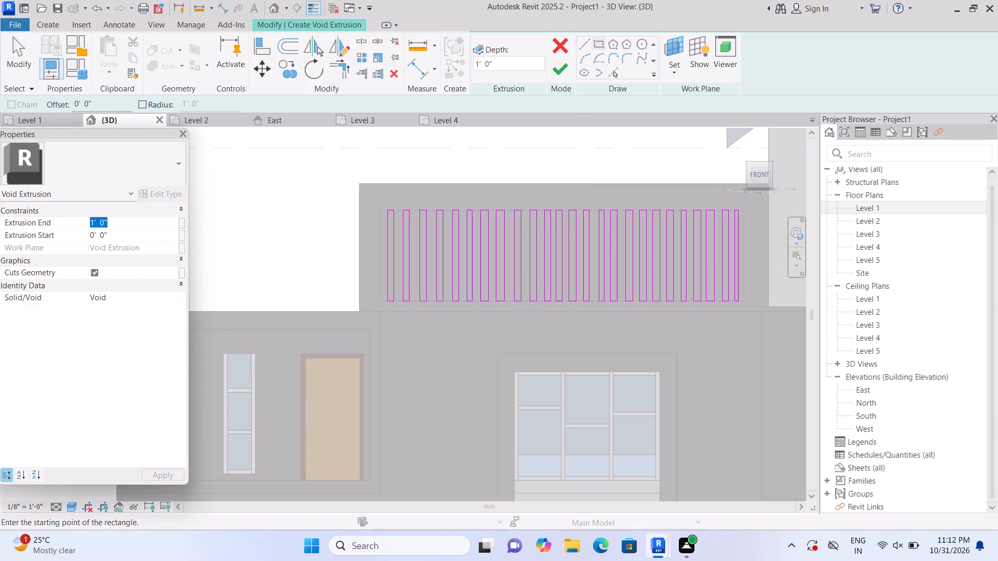
{"action": "key", "text": "BackSpace"}
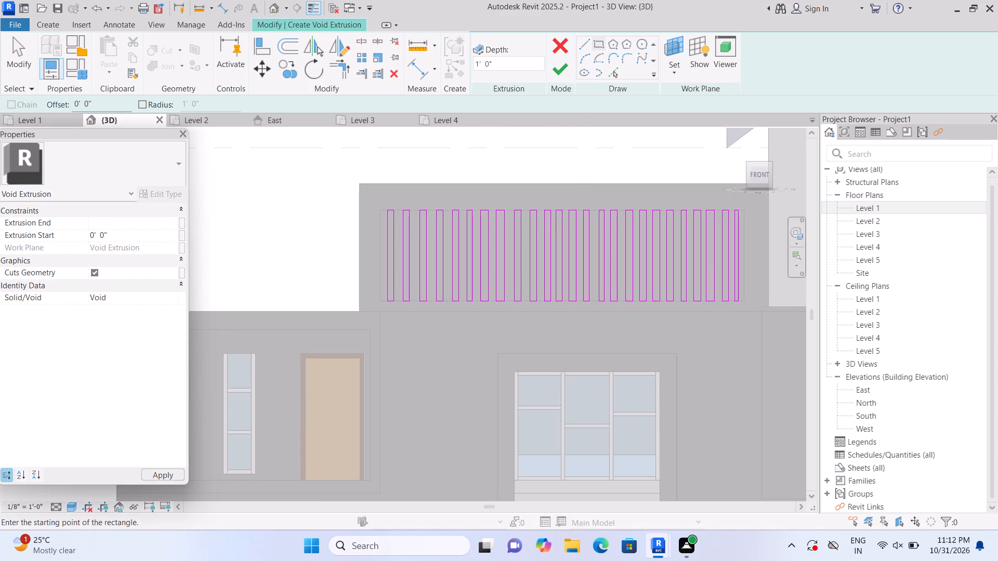
{"action": "type", "text": "1'"}
{"action": "key", "text": "Return"}
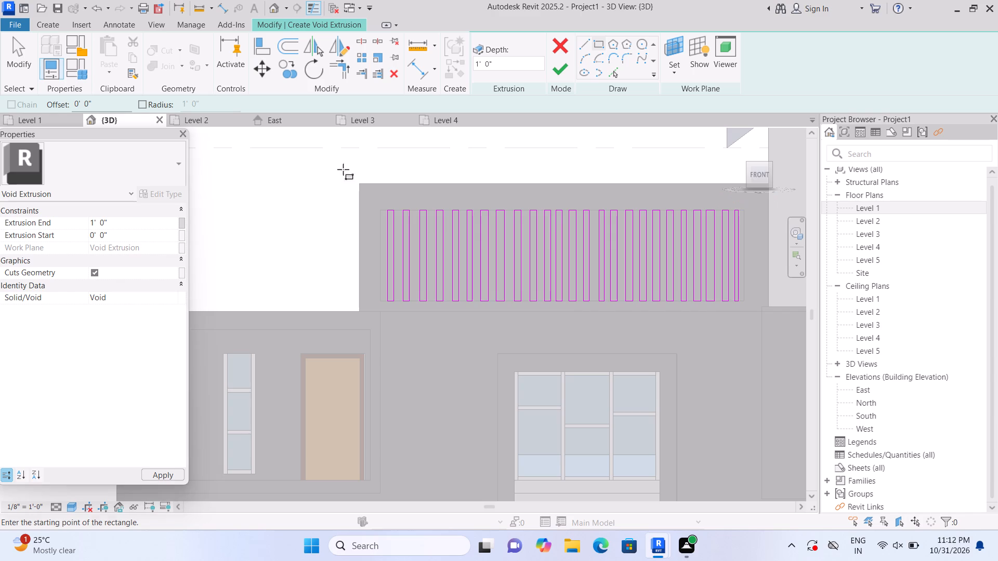
{"action": "left_click", "coordinate": [143, 223]}
{"action": "key", "text": "BackSpace"}
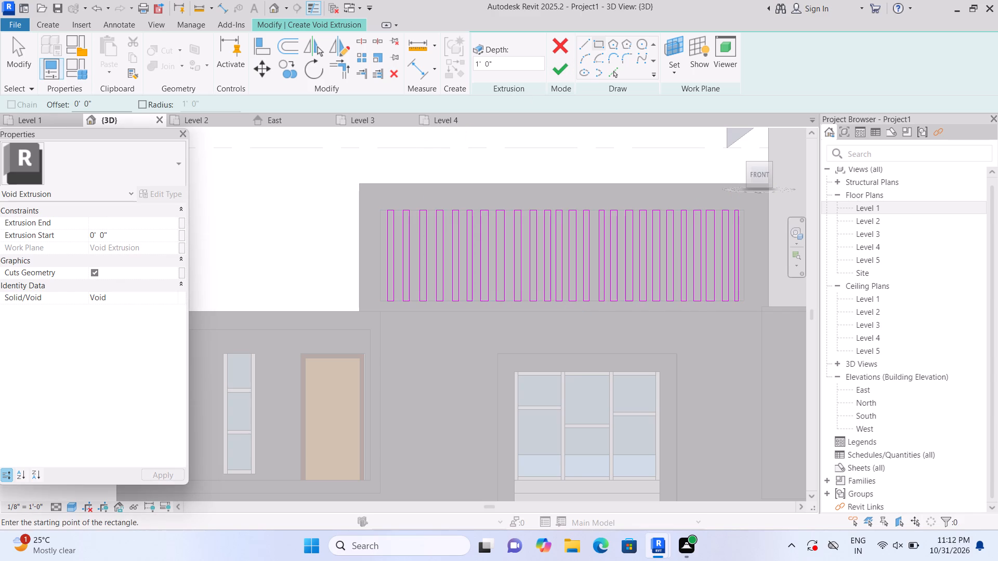
{"action": "type", "text": "5\""}
{"action": "key", "text": "Return"}
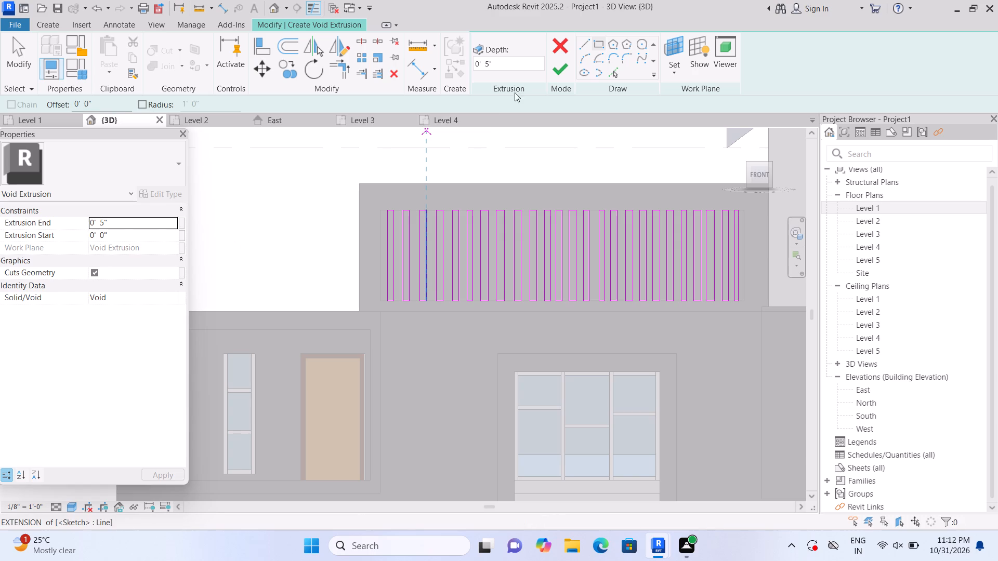
{"action": "left_click", "coordinate": [556, 66]}
{"action": "left_click", "coordinate": [235, 265]}
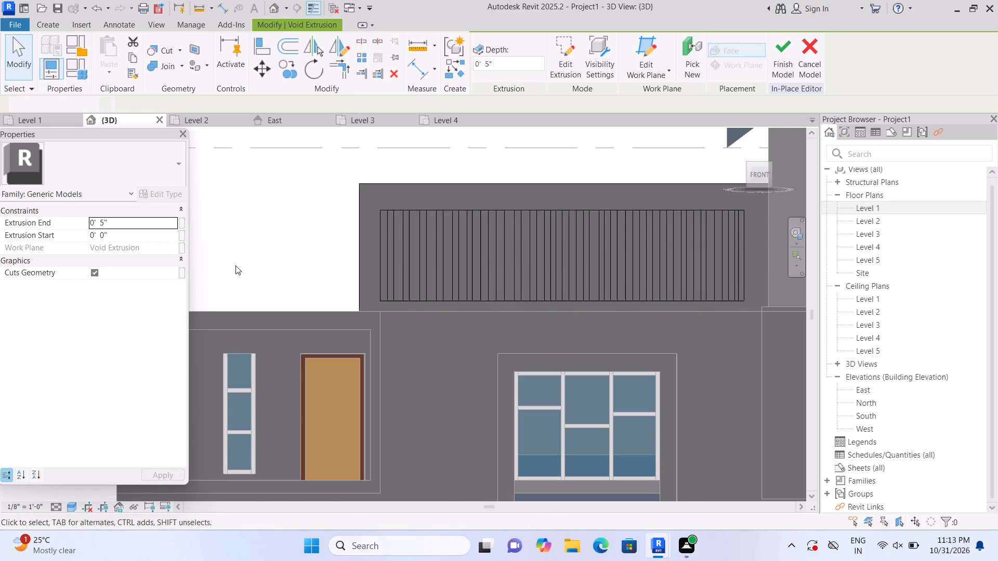
Examine the grooved roof block and the whole building in 3D, from the front corner around to the back of the block.
{"action": "scroll", "coordinate": [235, 265], "scroll_direction": "down", "scroll_amount": 3}
{"action": "left_click", "coordinate": [737, 135]}
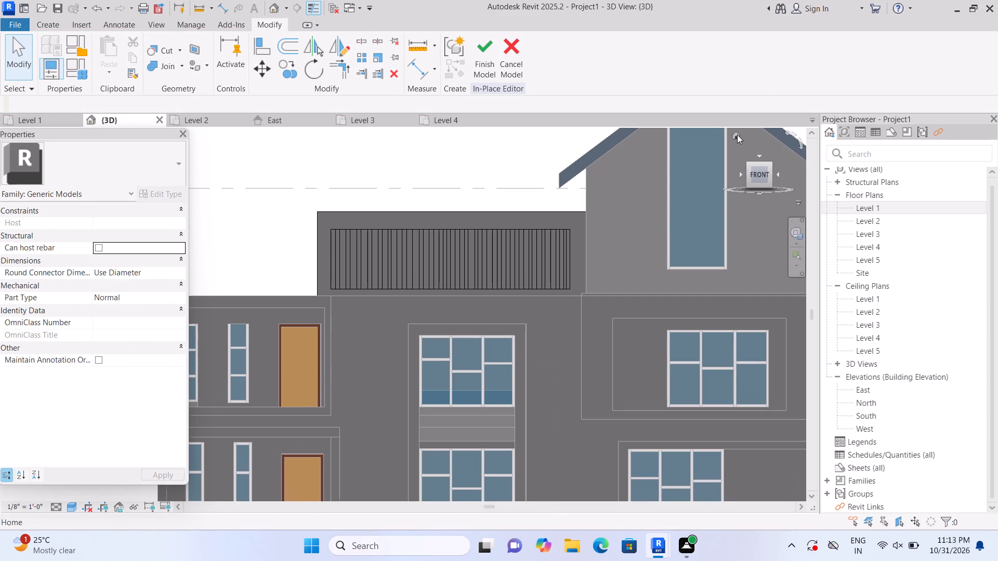
{"action": "scroll", "coordinate": [241, 409], "scroll_direction": "up", "scroll_amount": 2}
{"action": "scroll", "coordinate": [361, 385], "scroll_direction": "up", "scroll_amount": 8}
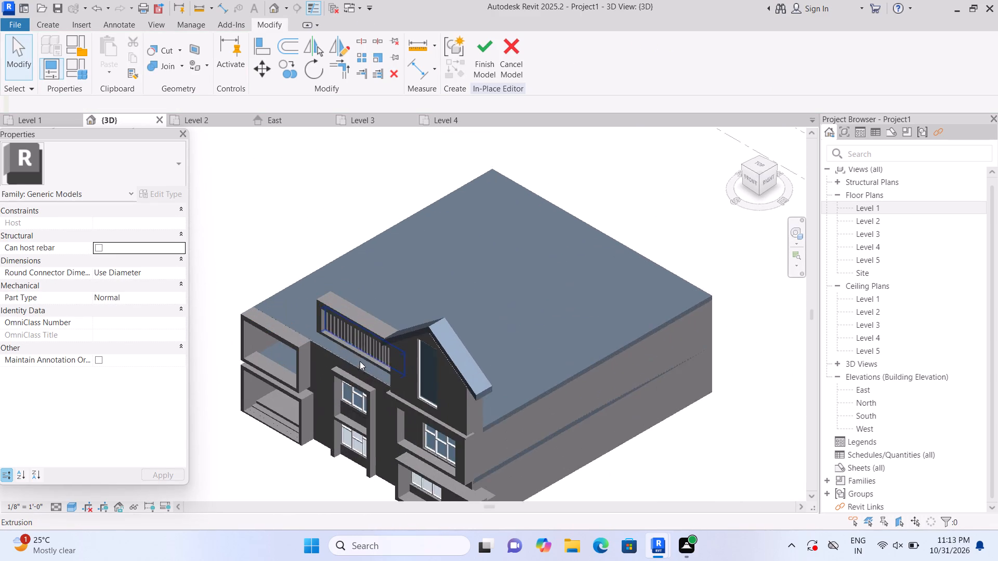
{"action": "scroll", "coordinate": [360, 361], "scroll_direction": "up", "scroll_amount": 1}
{"action": "scroll", "coordinate": [199, 285], "scroll_direction": "down", "scroll_amount": 4}
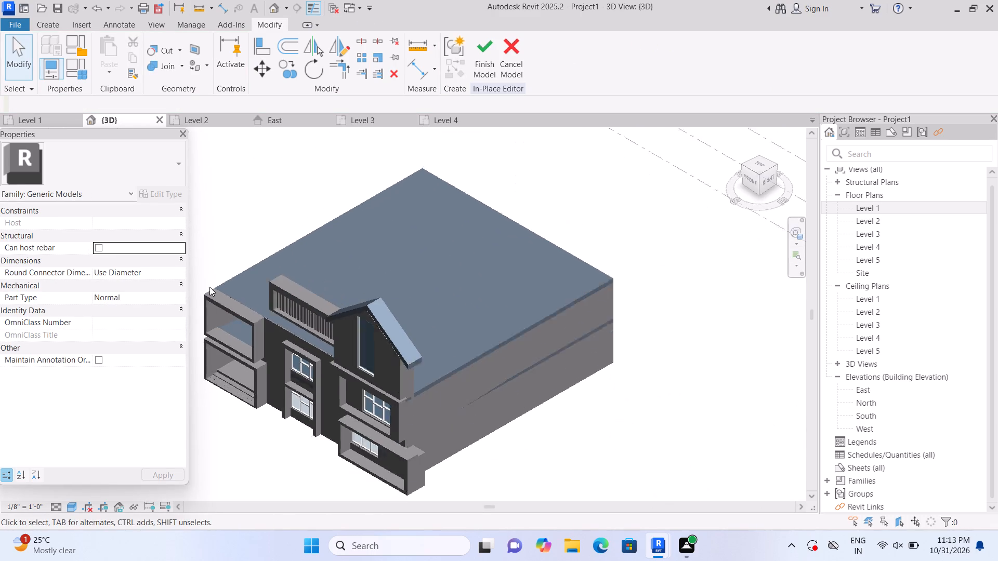
{"action": "scroll", "coordinate": [209, 287], "scroll_direction": "down", "scroll_amount": 2}
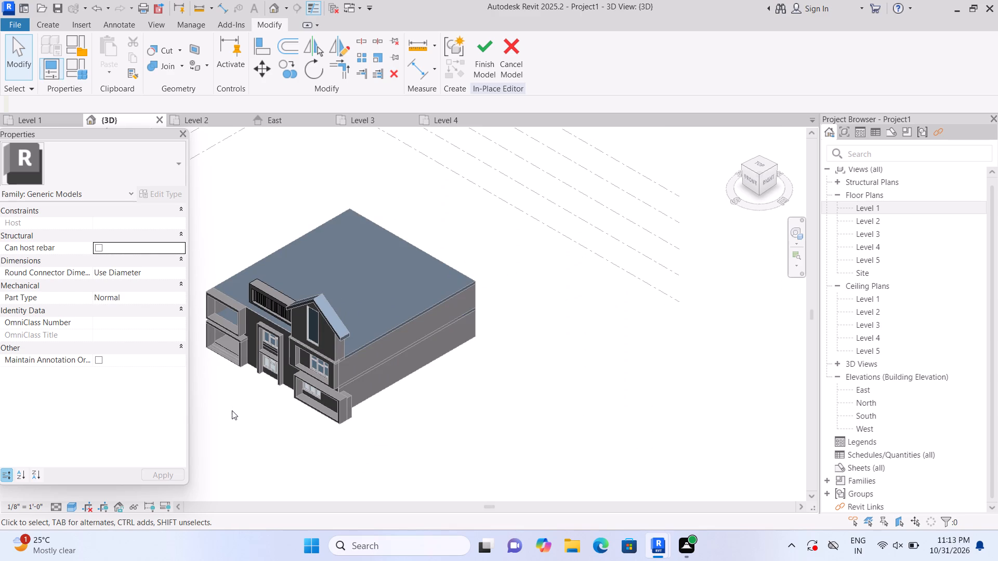
{"action": "middle_click_drag", "start_coordinate": [234, 426], "coordinate": [434, 445], "text": "shift"}
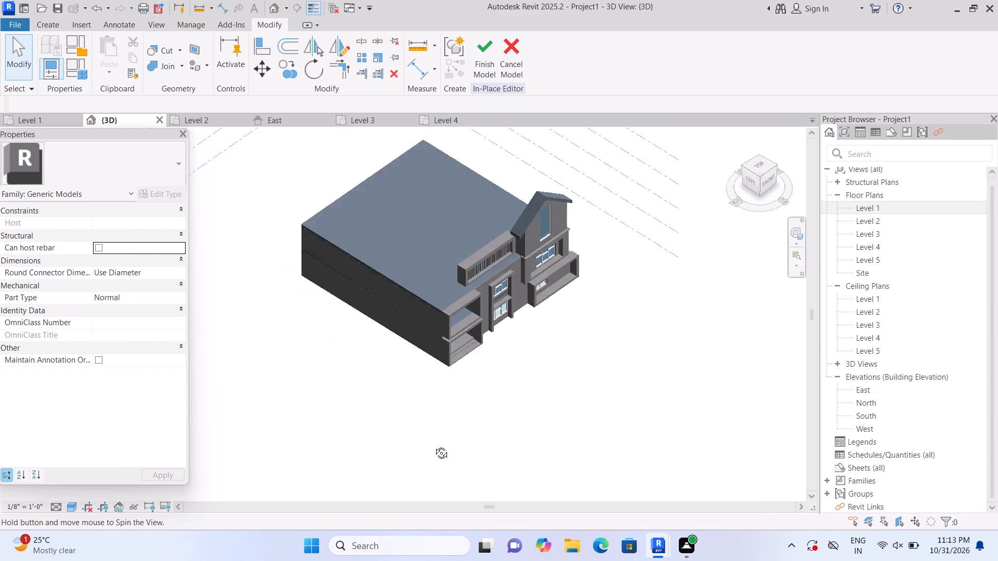
{"action": "middle_click_drag", "start_coordinate": [434, 445], "coordinate": [552, 373], "text": "shift"}
{"action": "middle_click_drag", "start_coordinate": [358, 330], "coordinate": [300, 463]}
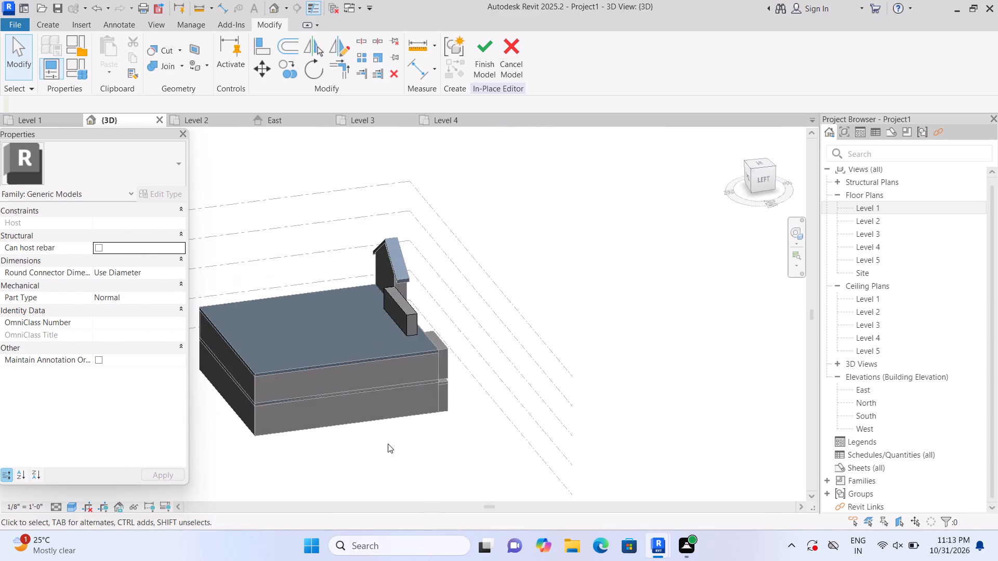
Create a 5" solid extrusion on the flat roof's top face from an 8'-9" by 12'-11" rectangle, starting at the grooved block's rear left corner.
{"action": "scroll", "coordinate": [398, 402], "scroll_direction": "up", "scroll_amount": 6}
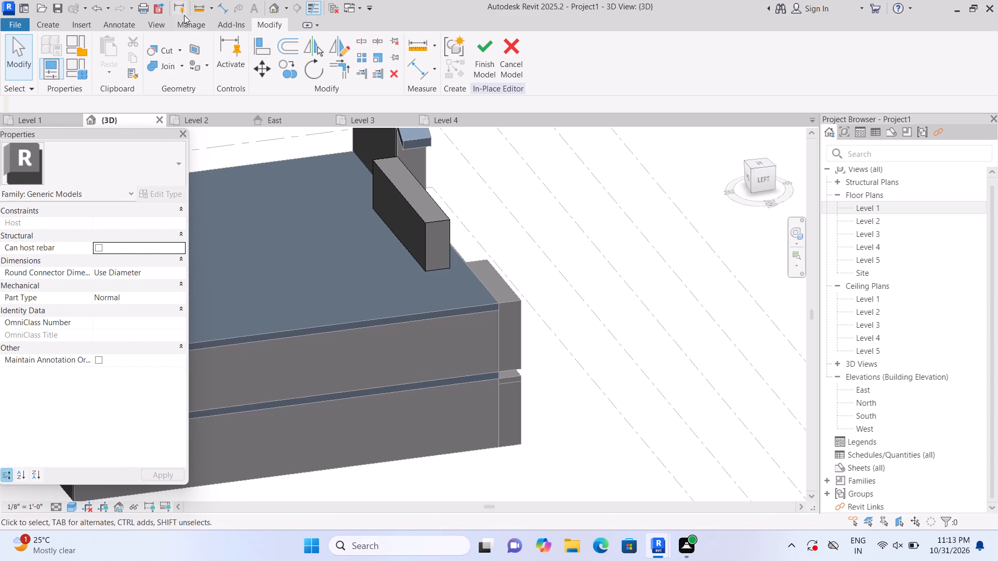
{"action": "left_click", "coordinate": [53, 22]}
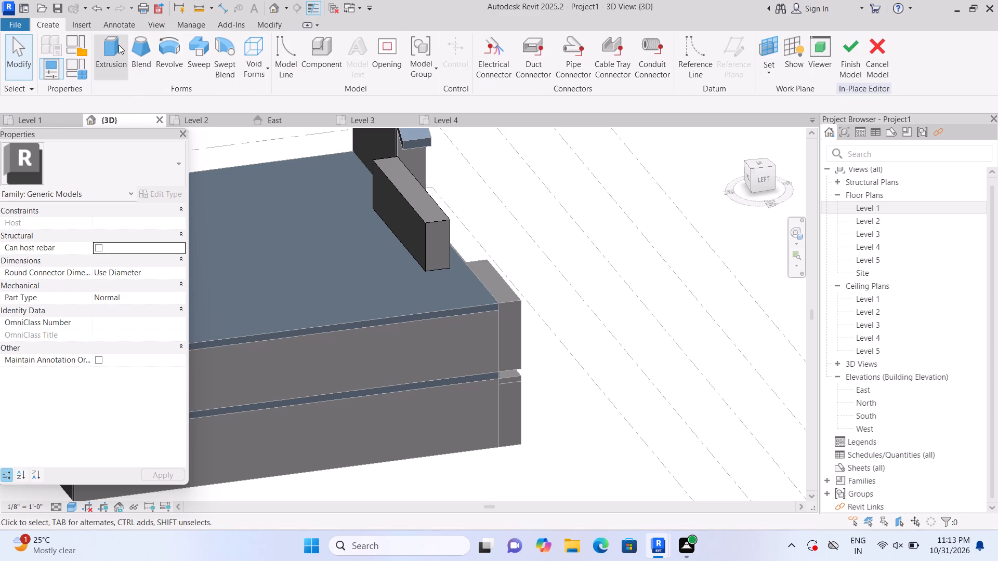
{"action": "left_click", "coordinate": [119, 45]}
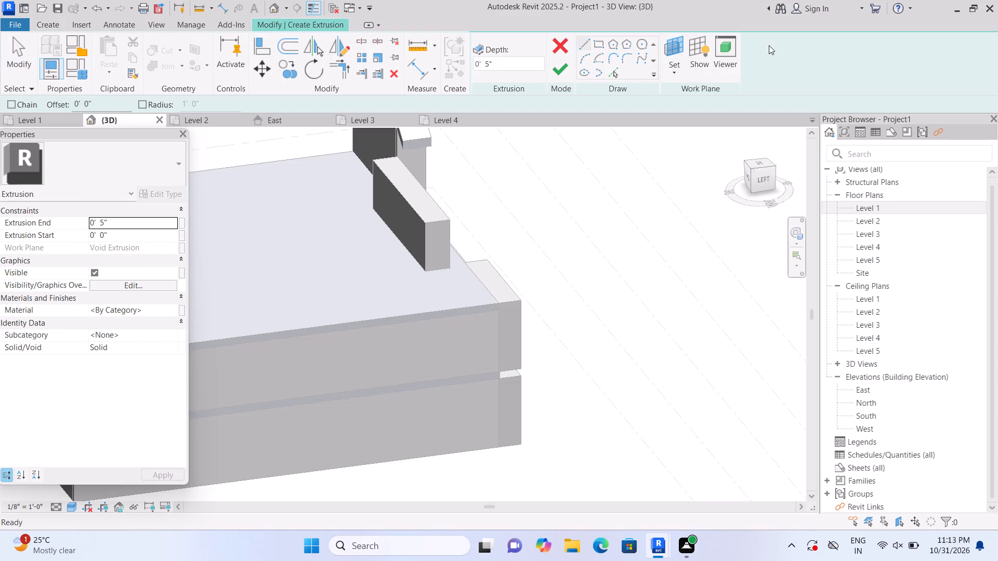
{"action": "left_click", "coordinate": [675, 66]}
{"action": "left_click", "coordinate": [682, 117]}
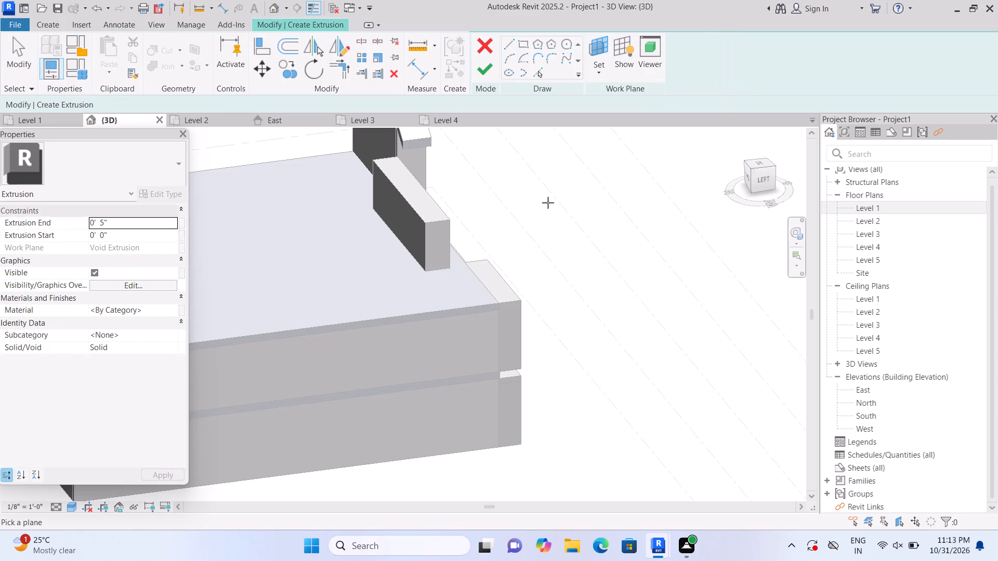
{"action": "left_click", "coordinate": [371, 311]}
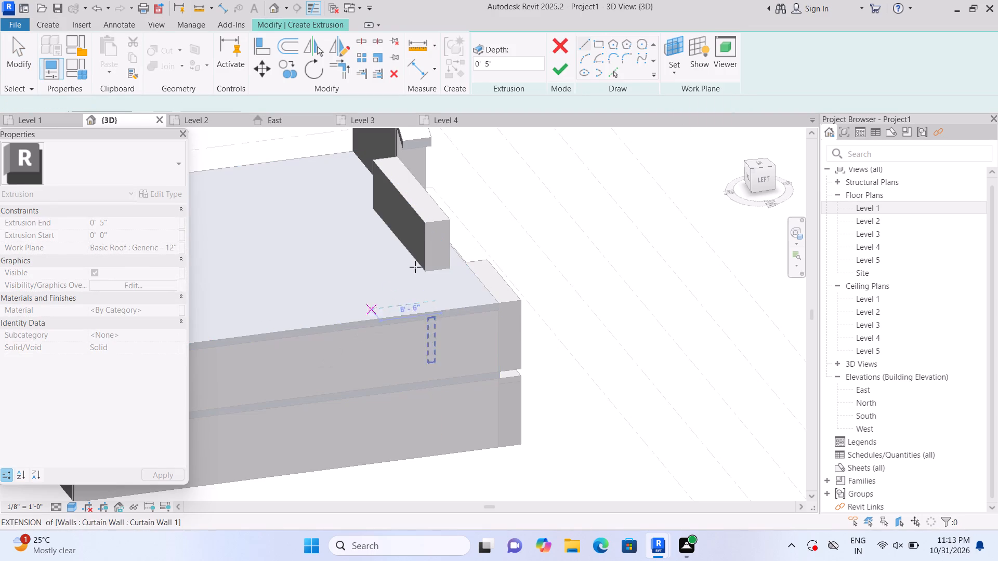
{"action": "scroll", "coordinate": [548, 110], "scroll_direction": "up", "scroll_amount": 1}
{"action": "left_click", "coordinate": [597, 43]}
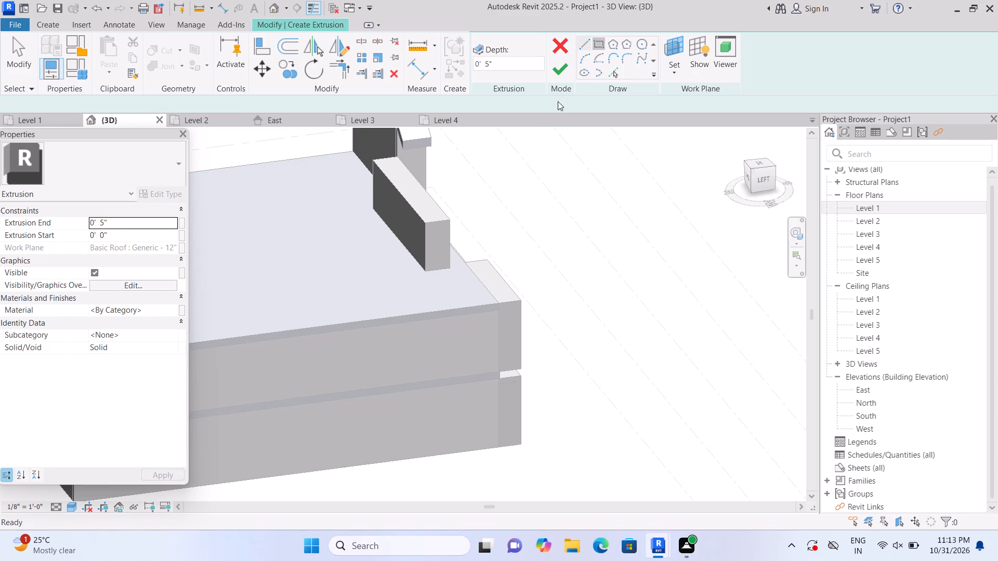
{"action": "left_click", "coordinate": [424, 270]}
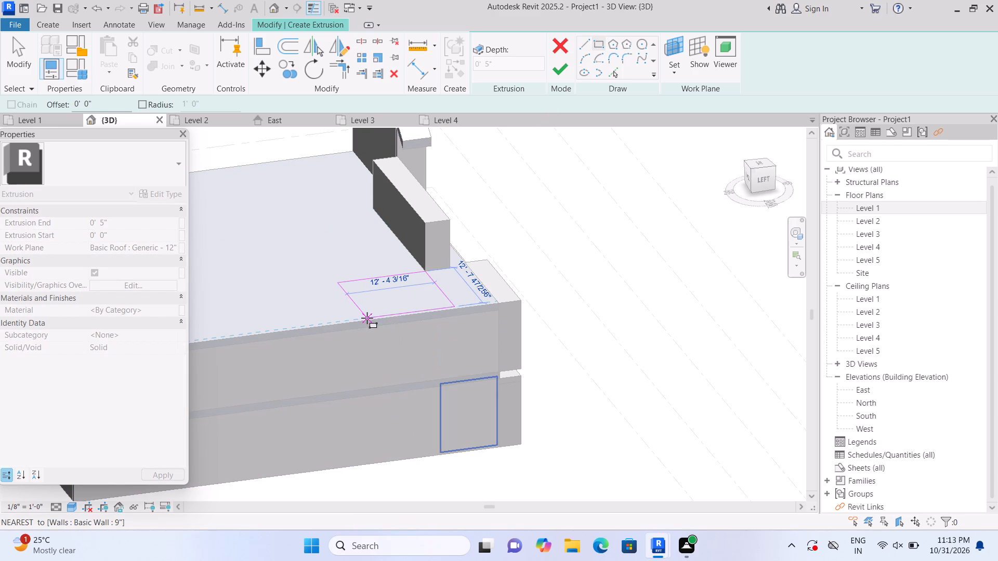
{"action": "left_click", "coordinate": [395, 318]}
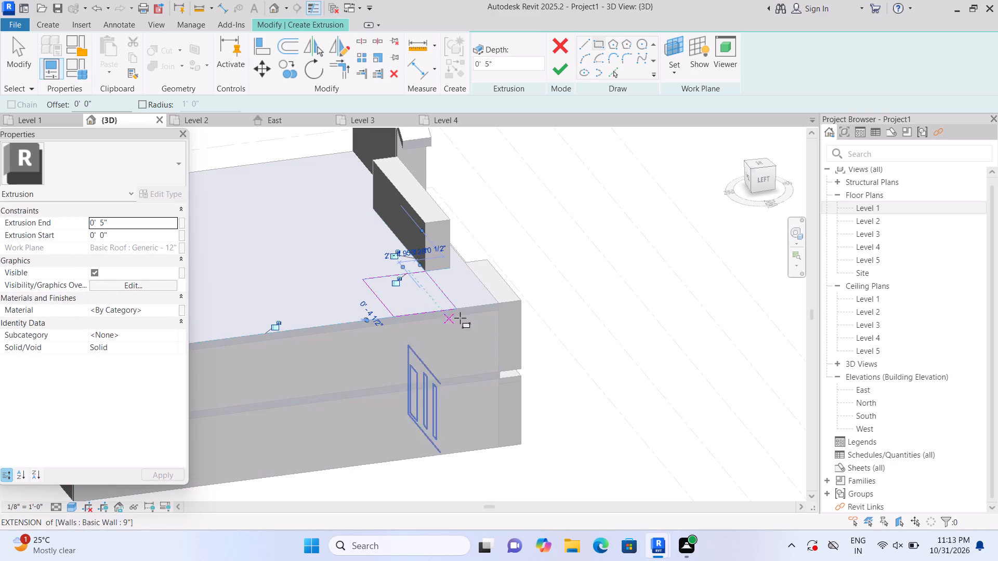
{"action": "left_click", "coordinate": [560, 71]}
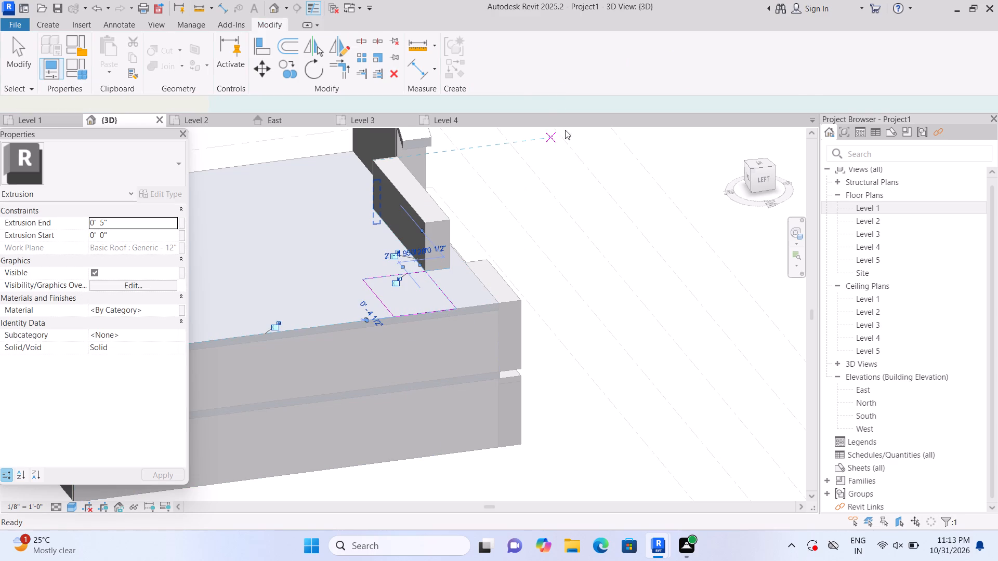
Stretch the new roof extrusion upward into a box about as tall as the grooved block.
{"action": "scroll", "coordinate": [549, 228], "scroll_direction": "up", "scroll_amount": 2}
{"action": "left_click_drag", "start_coordinate": [360, 304], "coordinate": [366, 279]}
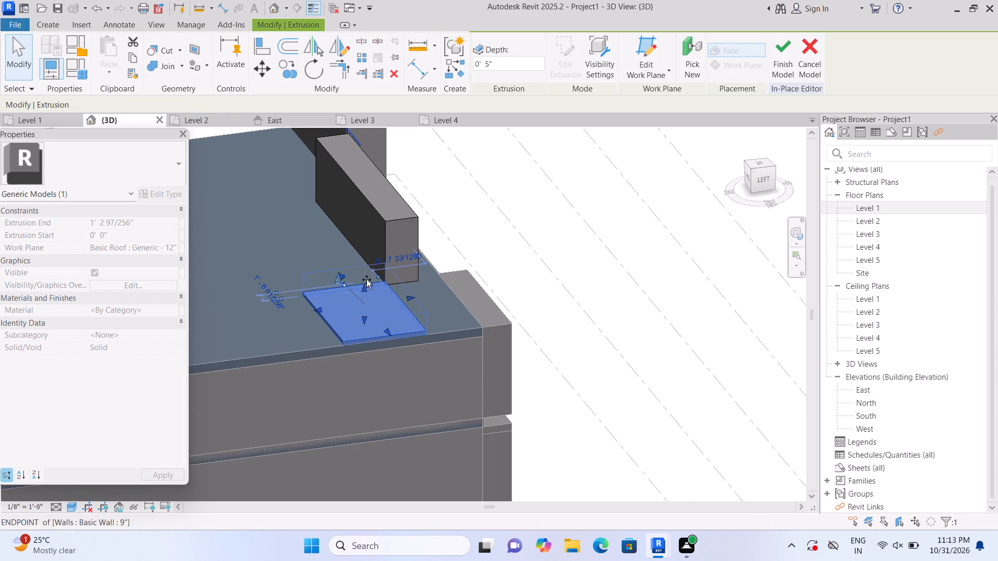
{"action": "left_click_drag", "start_coordinate": [366, 279], "coordinate": [374, 241]}
{"action": "left_click", "coordinate": [541, 253]}
{"action": "scroll", "coordinate": [541, 253], "scroll_direction": "down", "scroll_amount": 1}
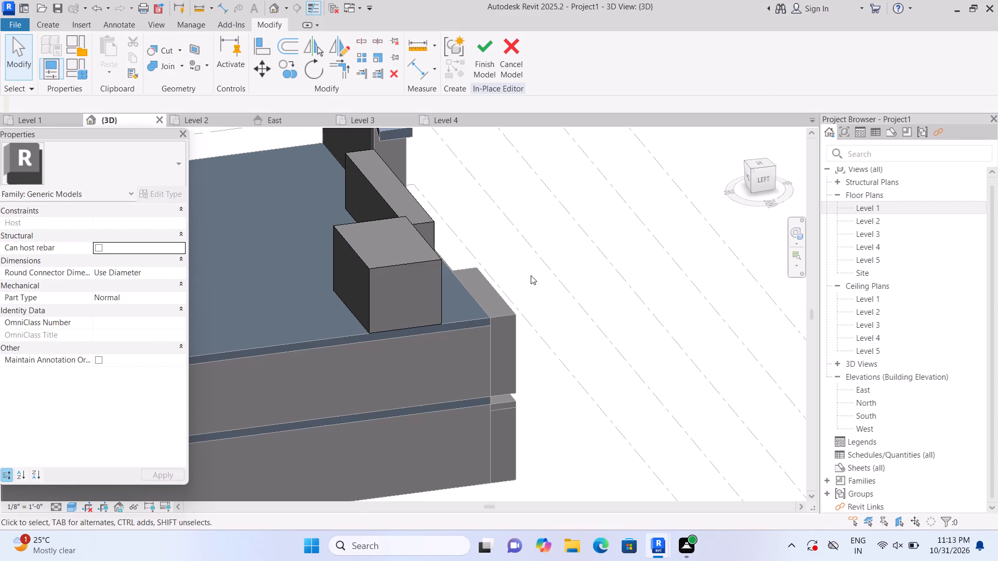
Create a 5" solid extrusion on the flat roof's top face from two small rectangles along the front edge, near the left corner.
{"action": "middle_click_drag", "start_coordinate": [584, 308], "coordinate": [575, 323], "text": "shift"}
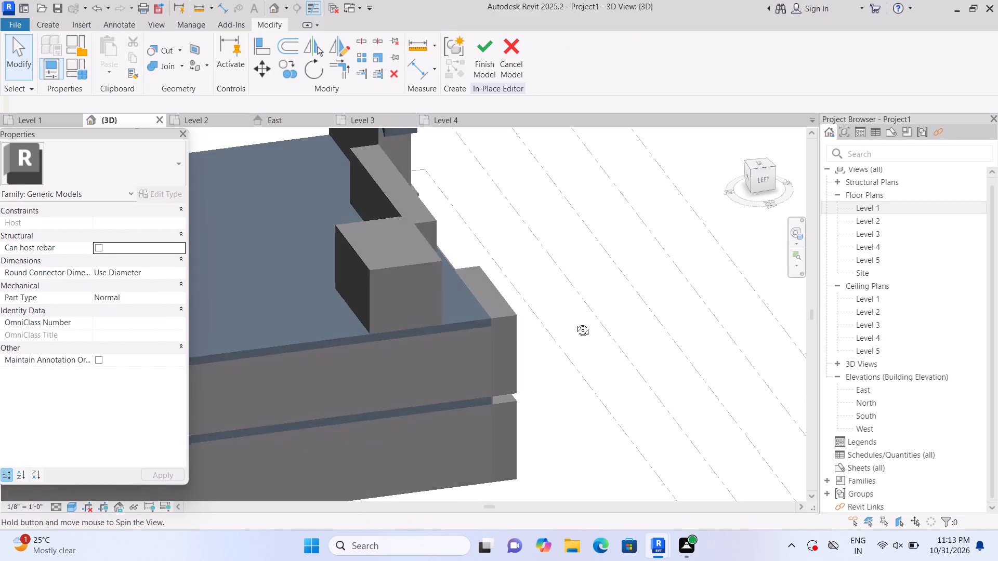
{"action": "middle_click_drag", "start_coordinate": [575, 323], "coordinate": [539, 342], "text": "shift"}
{"action": "scroll", "coordinate": [503, 344], "scroll_direction": "up", "scroll_amount": 1}
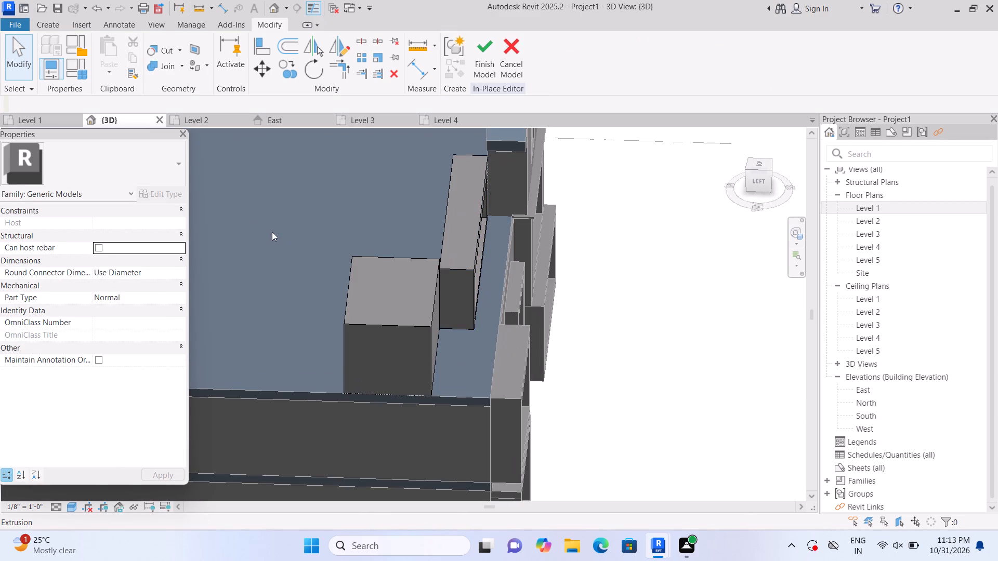
{"action": "left_click", "coordinate": [51, 25]}
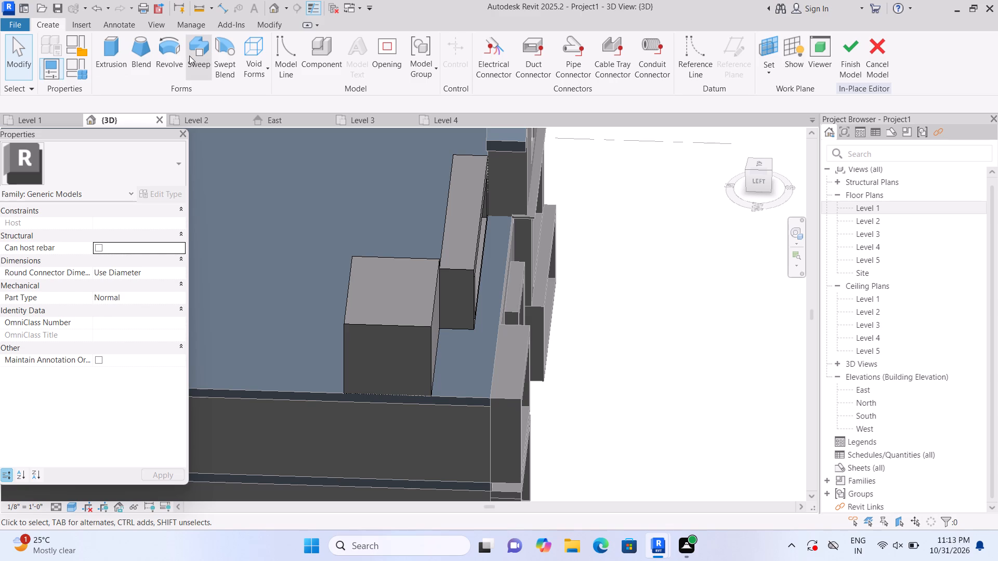
{"action": "left_click", "coordinate": [126, 52]}
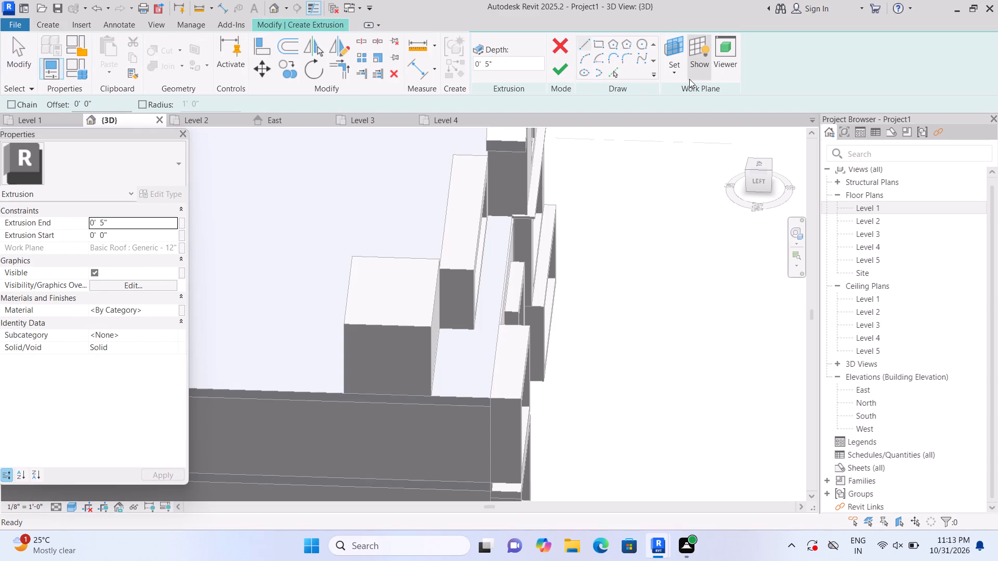
{"action": "left_click", "coordinate": [675, 78]}
{"action": "left_click", "coordinate": [697, 115]}
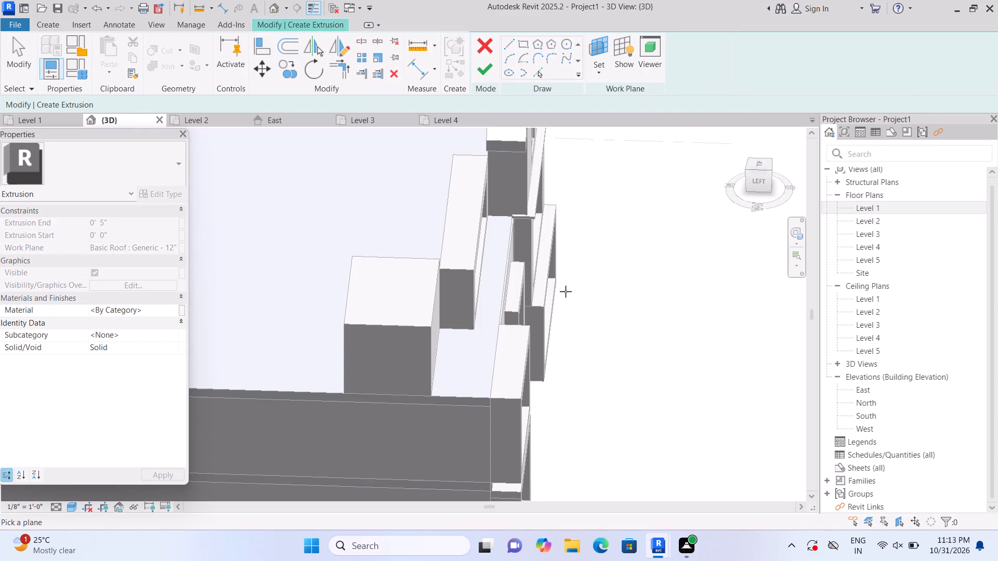
{"action": "scroll", "coordinate": [500, 365], "scroll_direction": "up", "scroll_amount": 2}
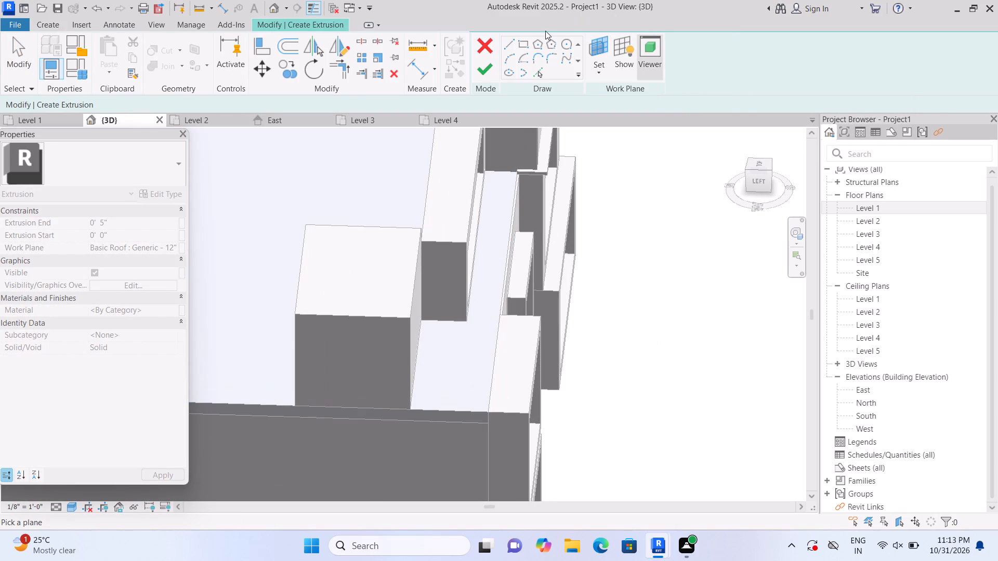
{"action": "left_click", "coordinate": [527, 45]}
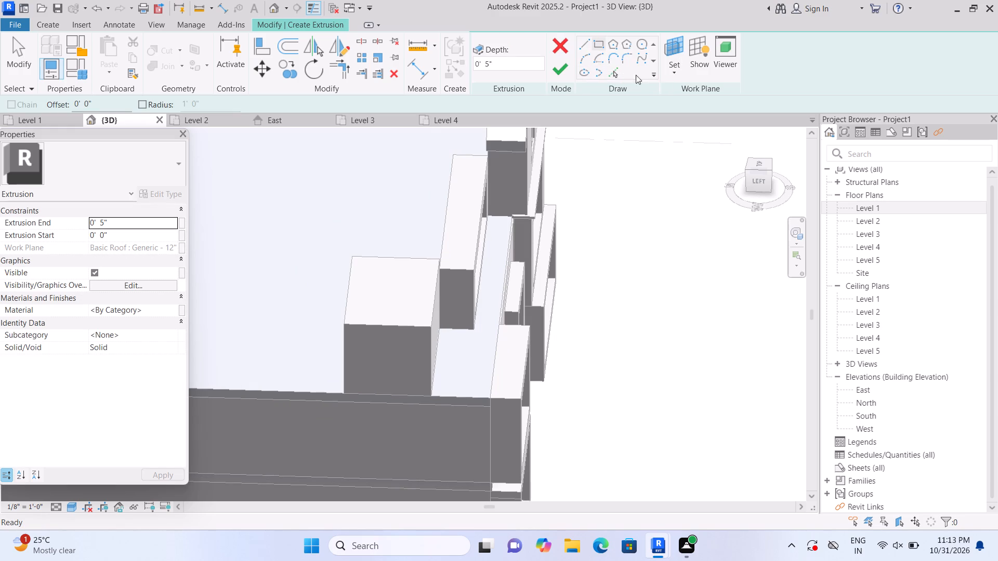
{"action": "left_click", "coordinate": [674, 61]}
{"action": "left_click", "coordinate": [684, 121]}
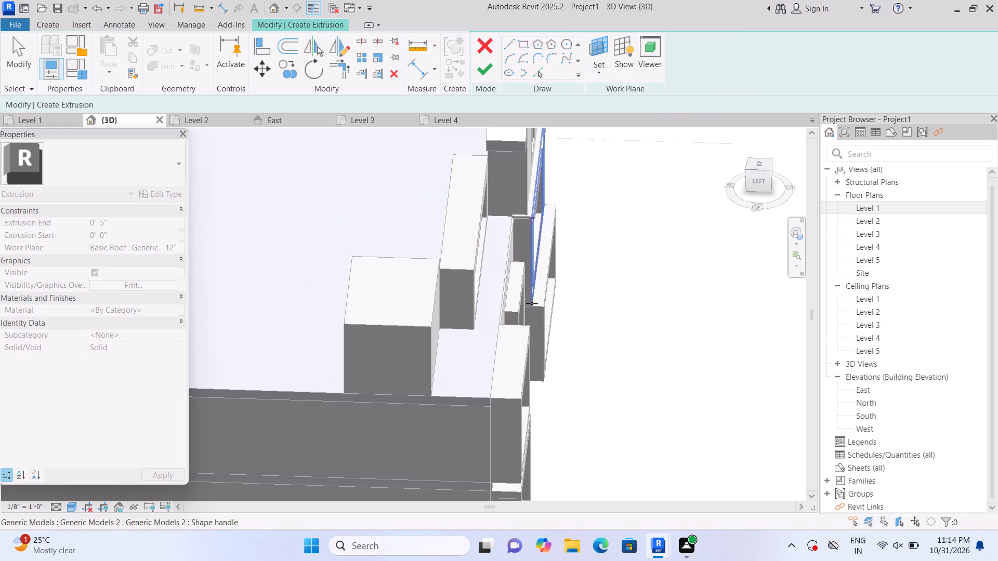
{"action": "double_click", "coordinate": [485, 349]}
{"action": "left_click", "coordinate": [598, 47]}
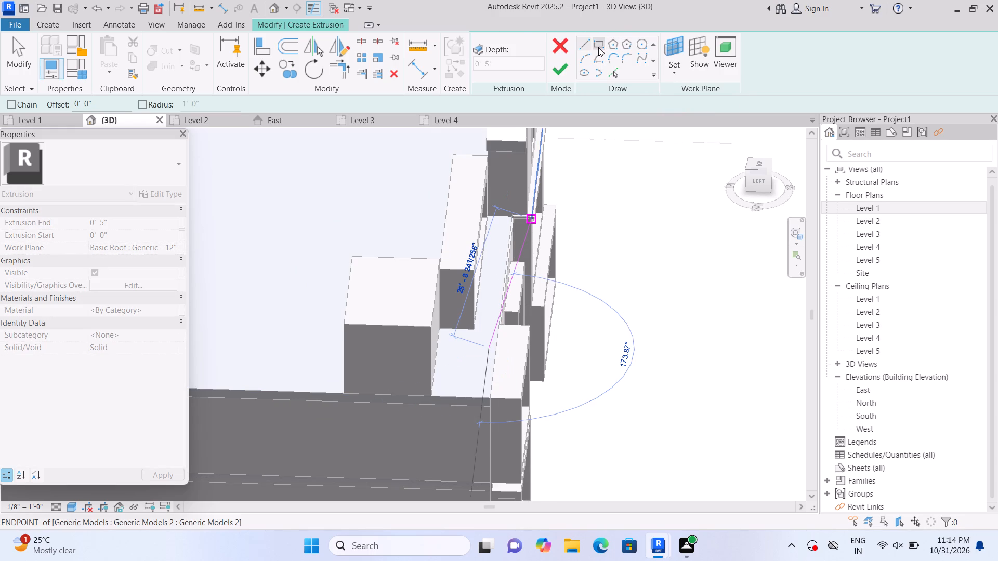
{"action": "scroll", "coordinate": [533, 283], "scroll_direction": "up", "scroll_amount": 1}
{"action": "scroll", "coordinate": [496, 348], "scroll_direction": "up", "scroll_amount": 1}
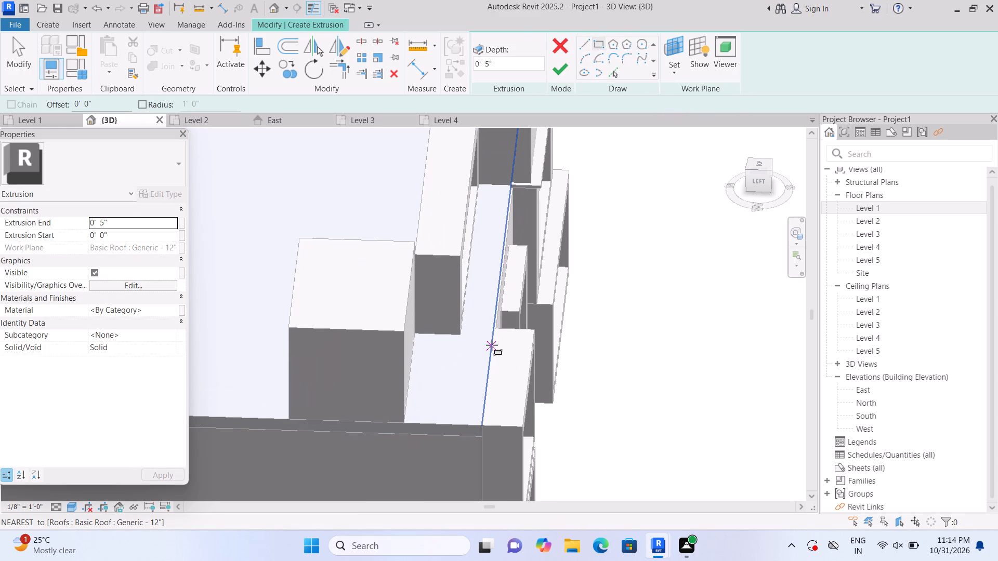
{"action": "left_click", "coordinate": [491, 342]}
{"action": "left_click", "coordinate": [477, 350]}
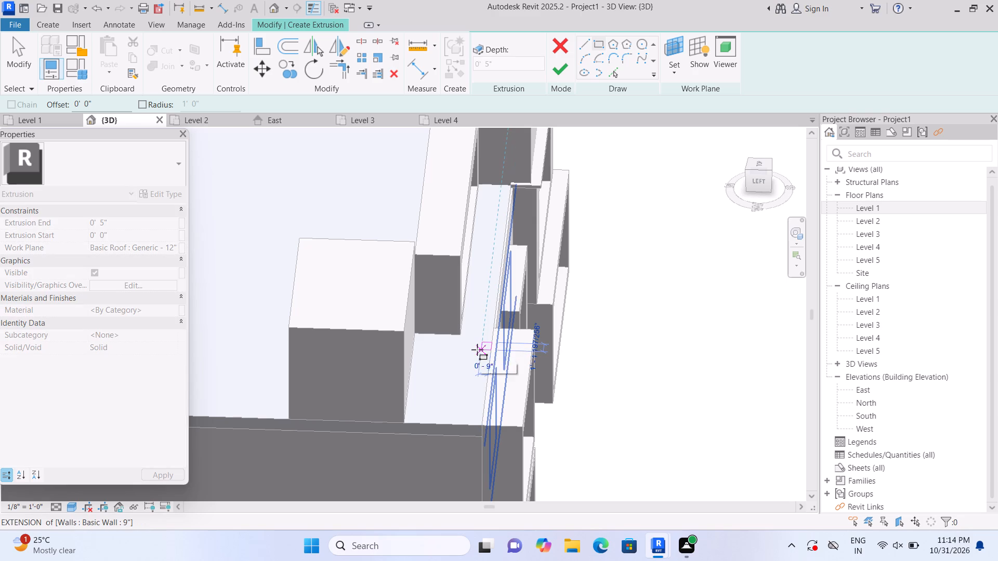
{"action": "left_click", "coordinate": [474, 402]}
{"action": "left_click", "coordinate": [485, 416]}
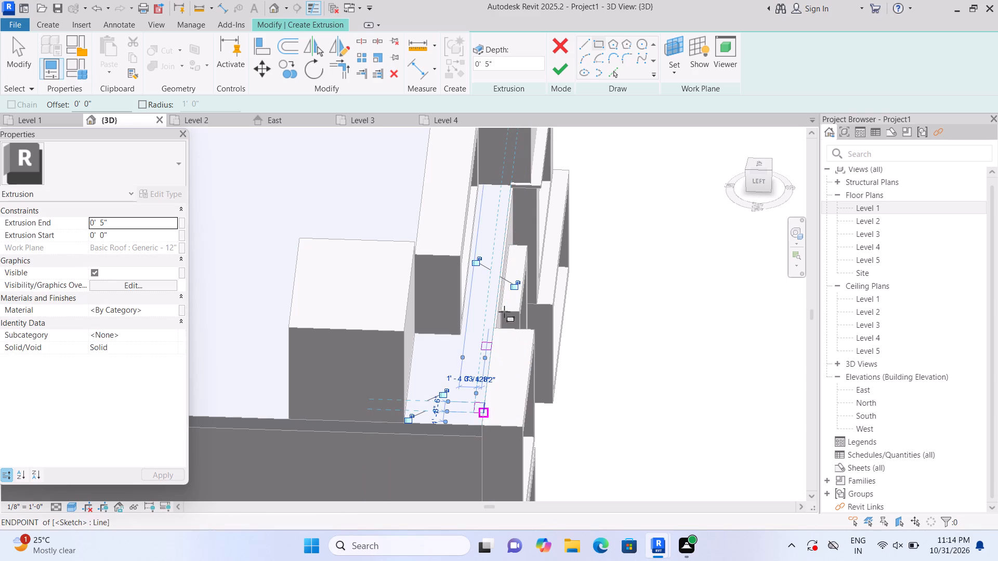
{"action": "left_click", "coordinate": [562, 75]}
Stretch the two small front-edge extrusions upward into slender posts about as tall as the neighbouring box.
{"action": "scroll", "coordinate": [573, 217], "scroll_direction": "down", "scroll_amount": 2}
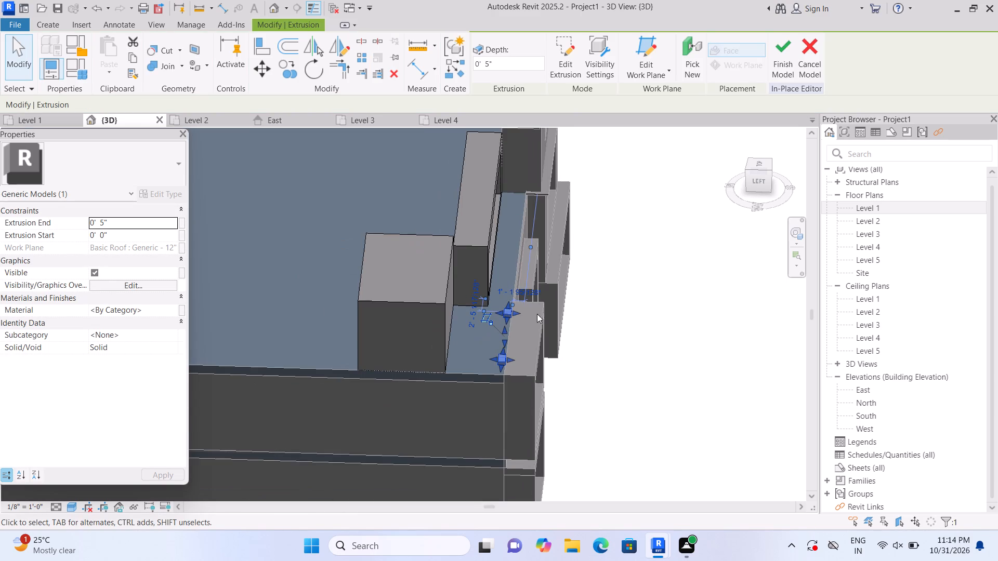
{"action": "left_click_drag", "start_coordinate": [506, 331], "coordinate": [507, 272]}
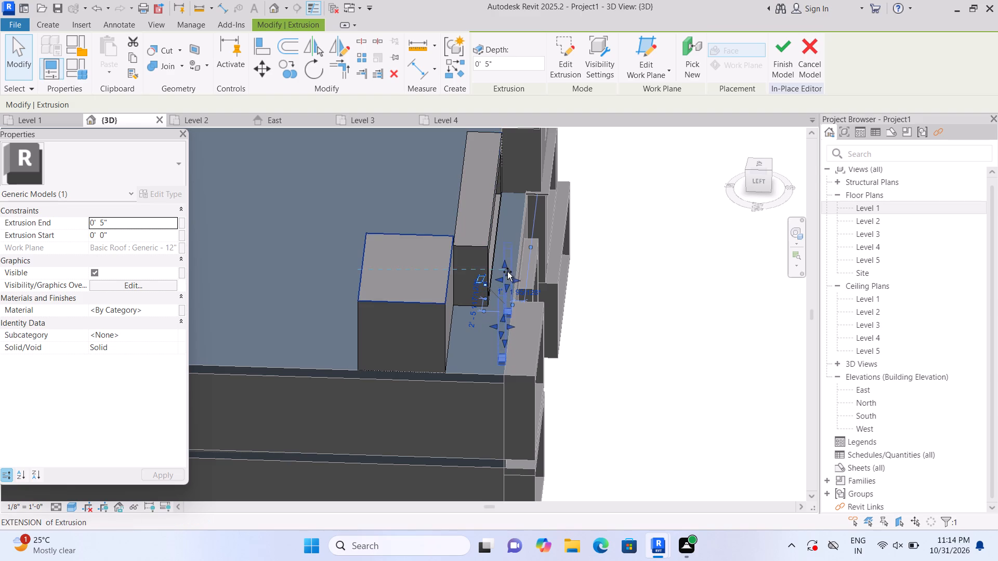
{"action": "left_click_drag", "start_coordinate": [507, 272], "coordinate": [507, 259]}
{"action": "left_click", "coordinate": [598, 226]}
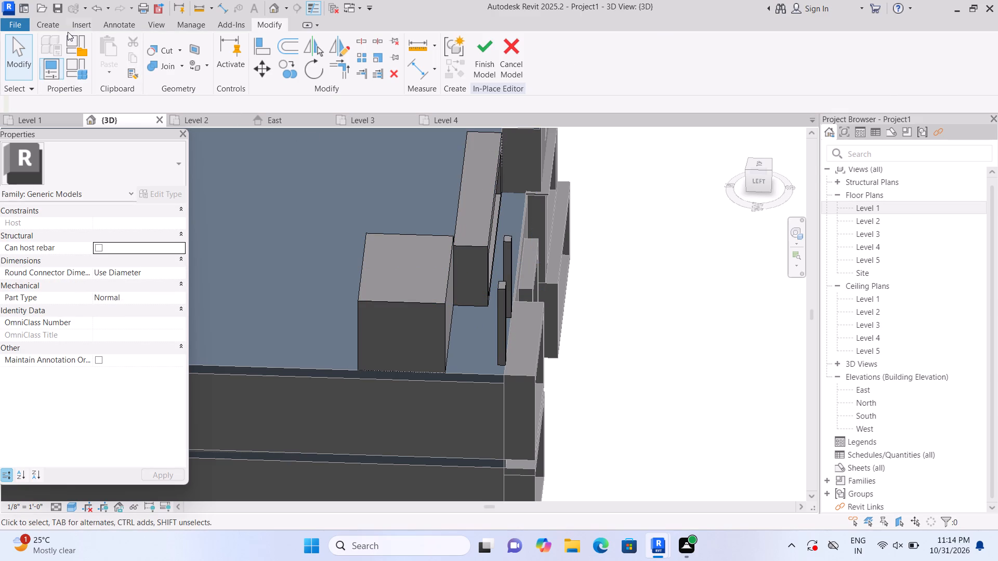
Start a 5" solid extrusion on the posts' top face, sketching a rectangle about 9" wide spanning from the nearer post to the farther one.
{"action": "left_click", "coordinate": [44, 26]}
{"action": "left_click", "coordinate": [117, 50]}
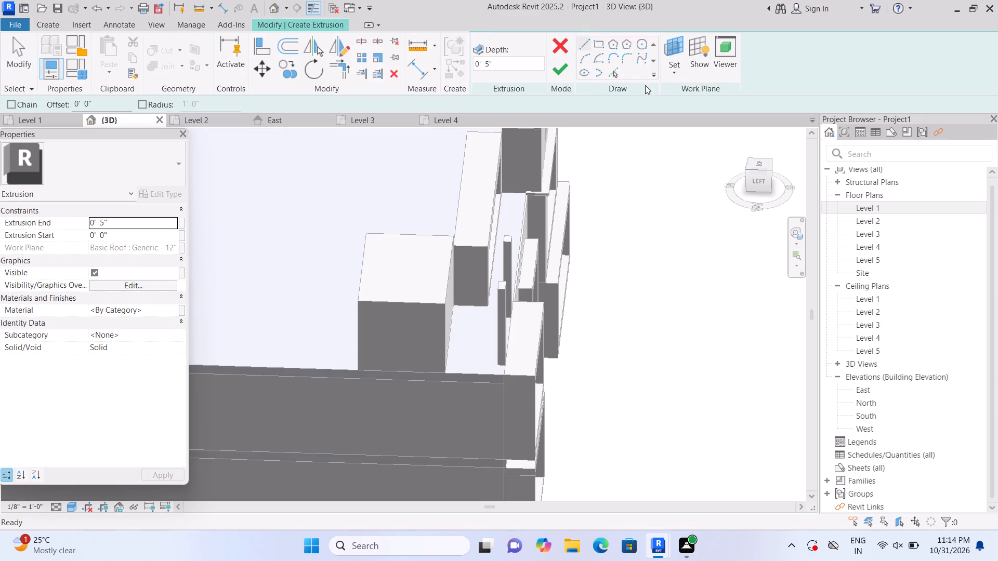
{"action": "left_click", "coordinate": [674, 70]}
{"action": "left_click", "coordinate": [693, 134]}
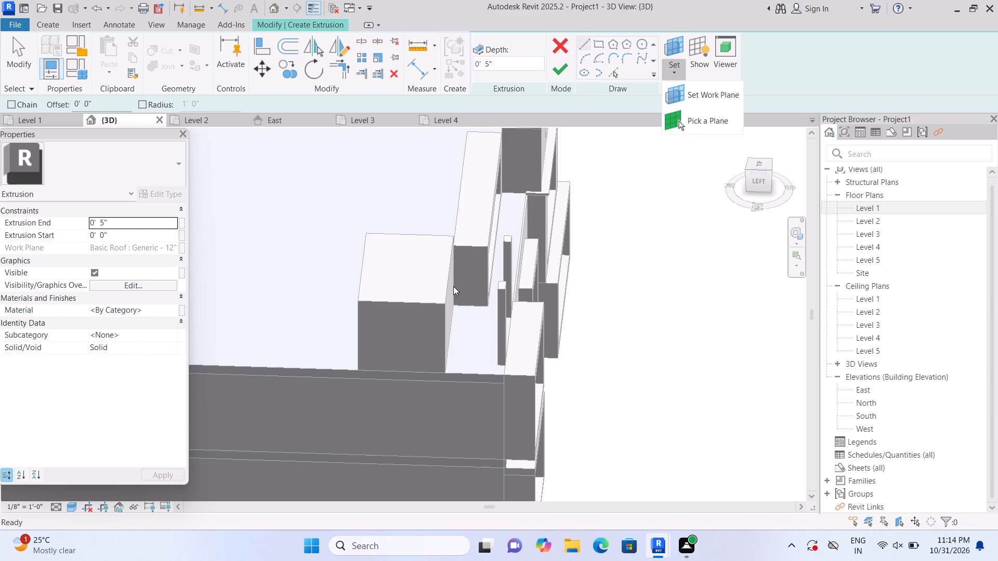
{"action": "scroll", "coordinate": [400, 327], "scroll_direction": "up", "scroll_amount": 3}
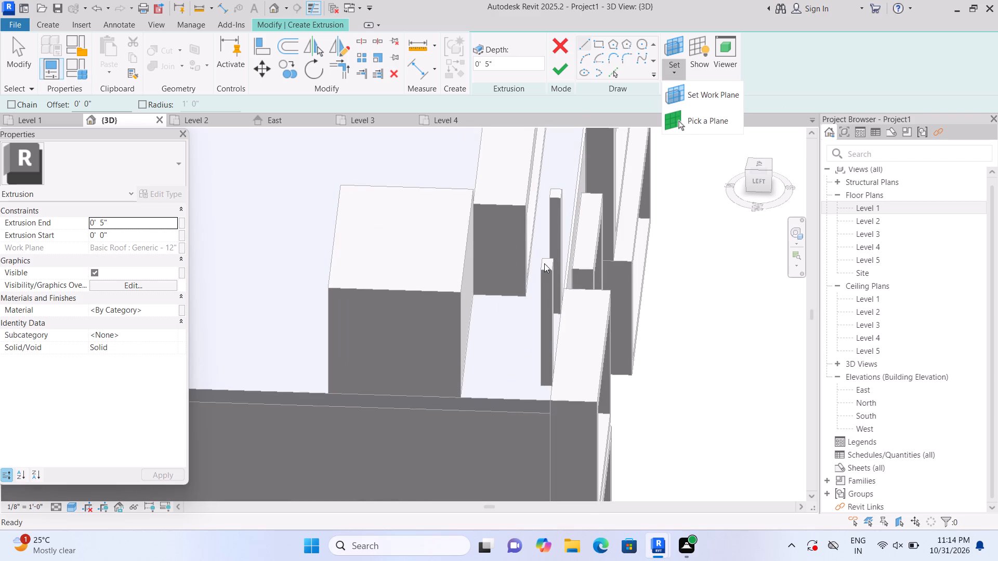
{"action": "left_click", "coordinate": [697, 119]}
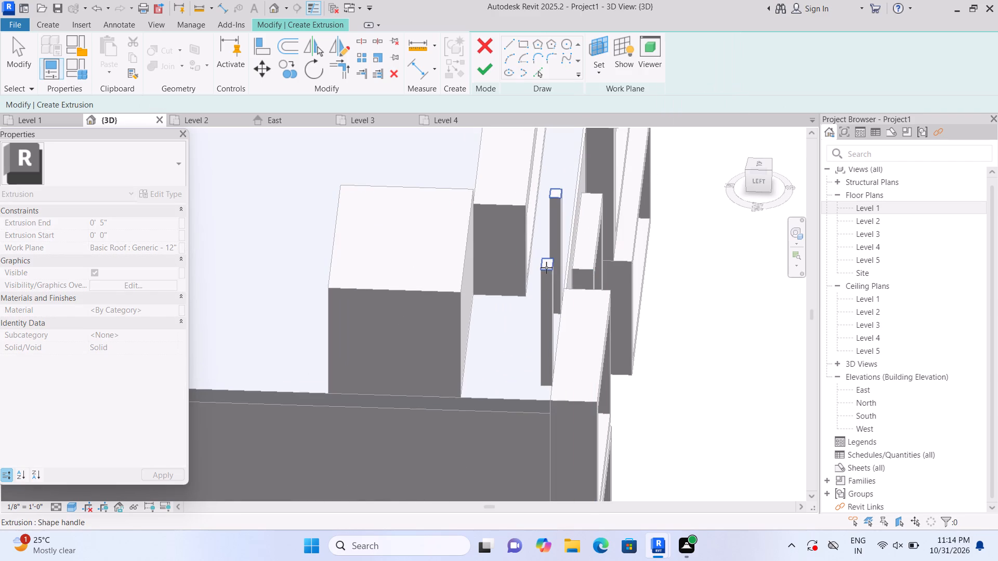
{"action": "left_click", "coordinate": [546, 268]}
{"action": "left_click", "coordinate": [597, 45]}
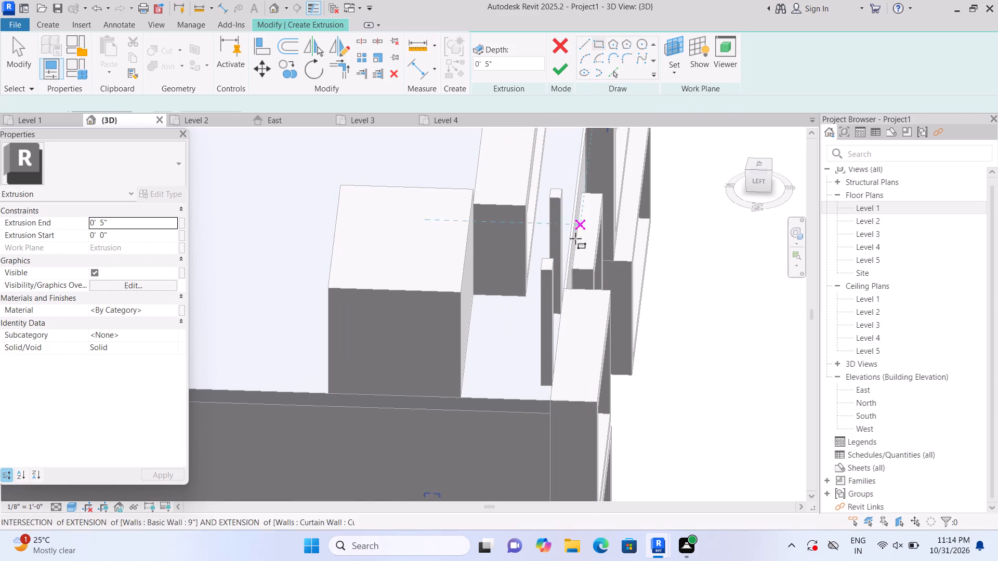
{"action": "left_click", "coordinate": [554, 270]}
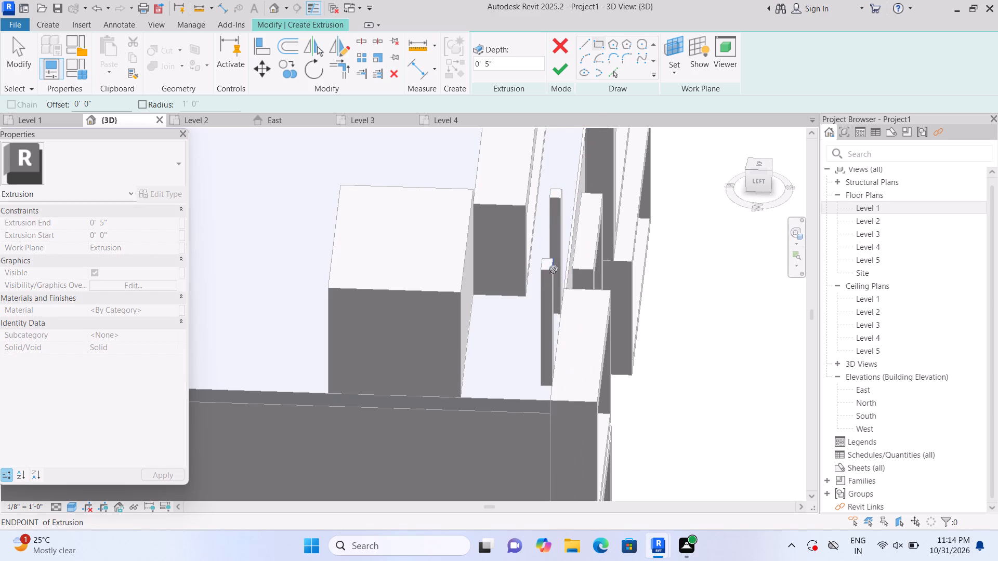
{"action": "scroll", "coordinate": [546, 181], "scroll_direction": "up", "scroll_amount": 2}
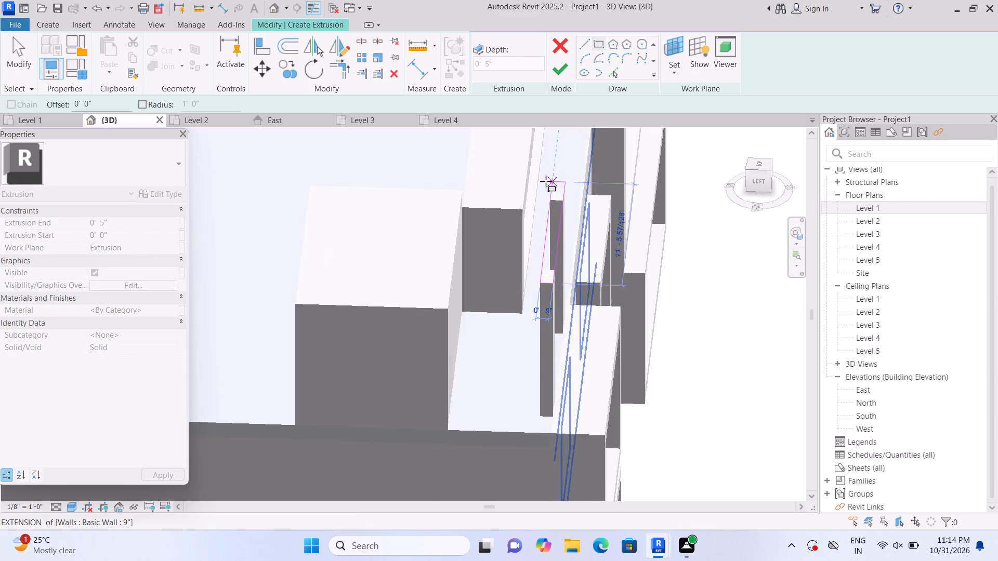
{"action": "scroll", "coordinate": [546, 181], "scroll_direction": "up", "scroll_amount": 2}
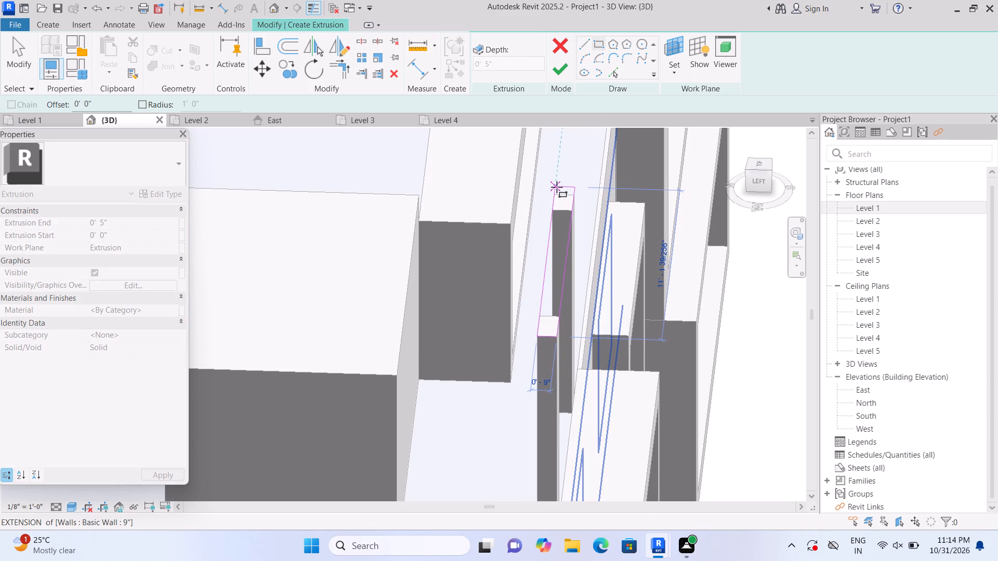
{"action": "scroll", "coordinate": [559, 191], "scroll_direction": "up", "scroll_amount": 2}
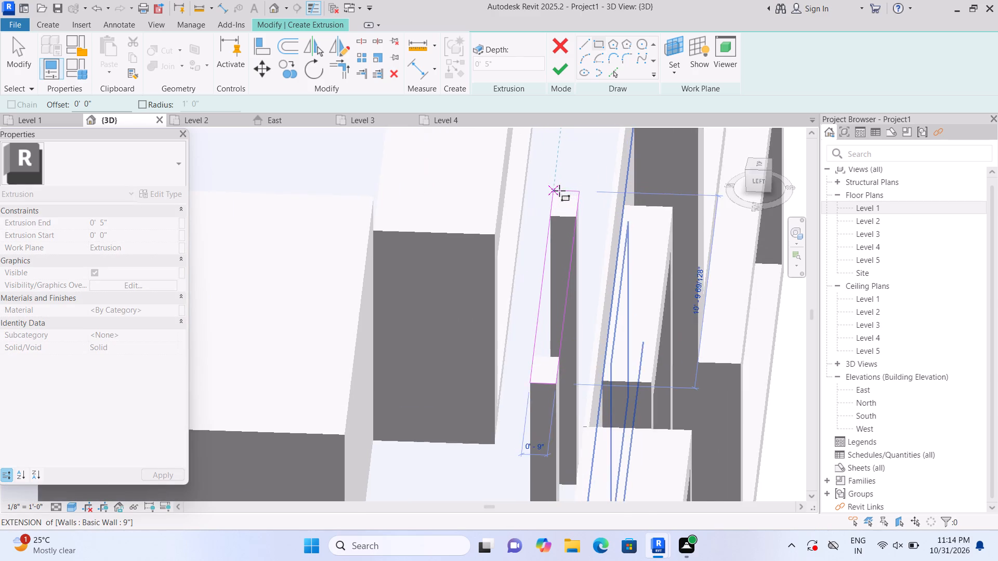
{"action": "scroll", "coordinate": [559, 191], "scroll_direction": "up", "scroll_amount": 4}
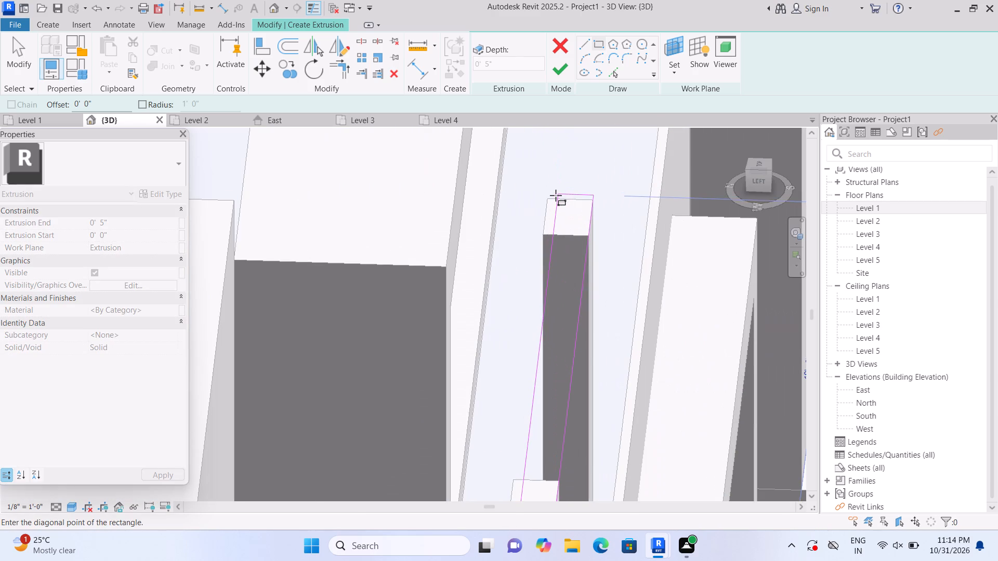
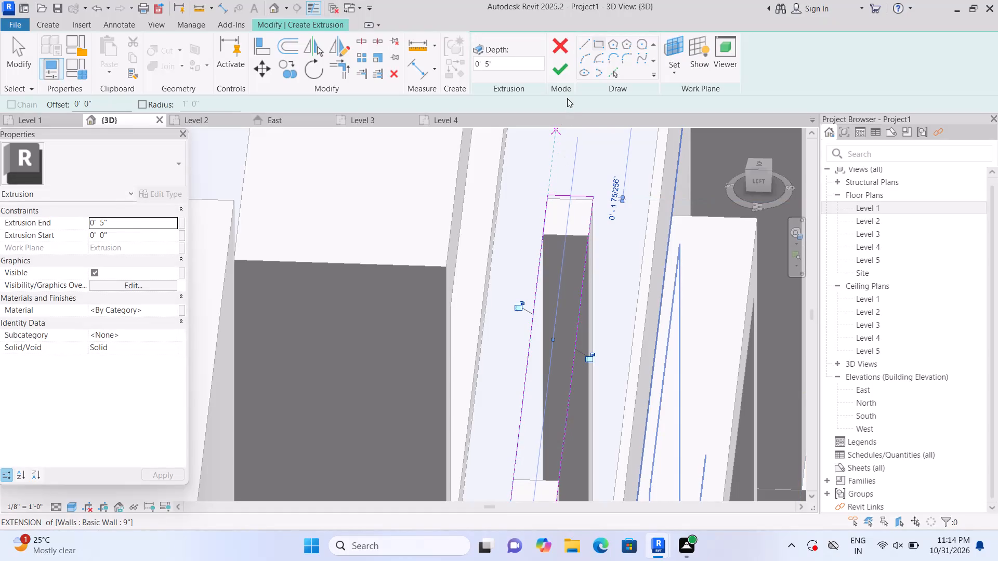
Finish the 5" solid extrusion joining the post tops and stretch its near end outward beyond the nearer post.
{"action": "left_click", "coordinate": [562, 76]}
{"action": "scroll", "coordinate": [559, 96], "scroll_direction": "down", "scroll_amount": 5}
{"action": "scroll", "coordinate": [551, 215], "scroll_direction": "down", "scroll_amount": 9}
{"action": "scroll", "coordinate": [533, 335], "scroll_direction": "up", "scroll_amount": 5}
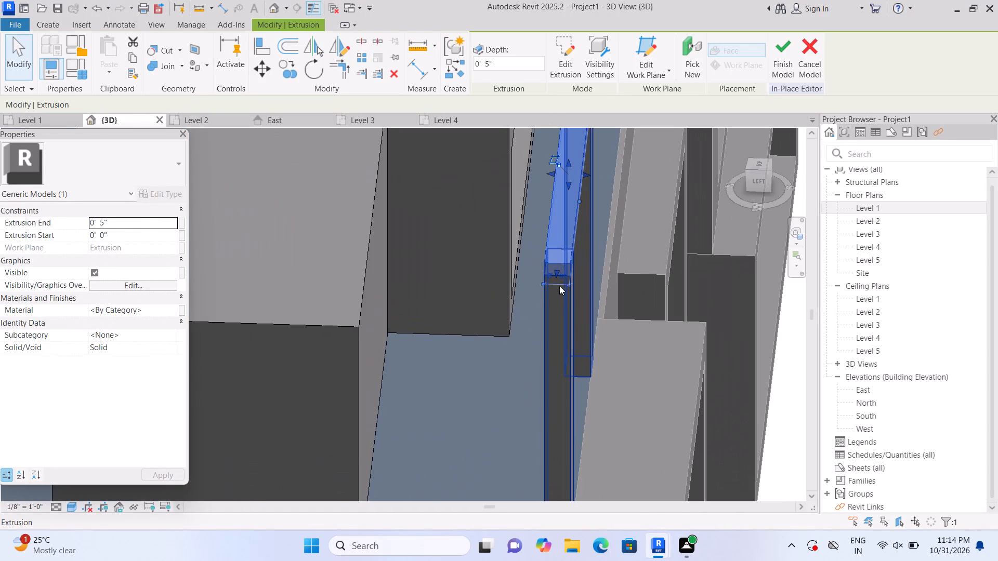
{"action": "left_click_drag", "start_coordinate": [556, 272], "coordinate": [534, 335]}
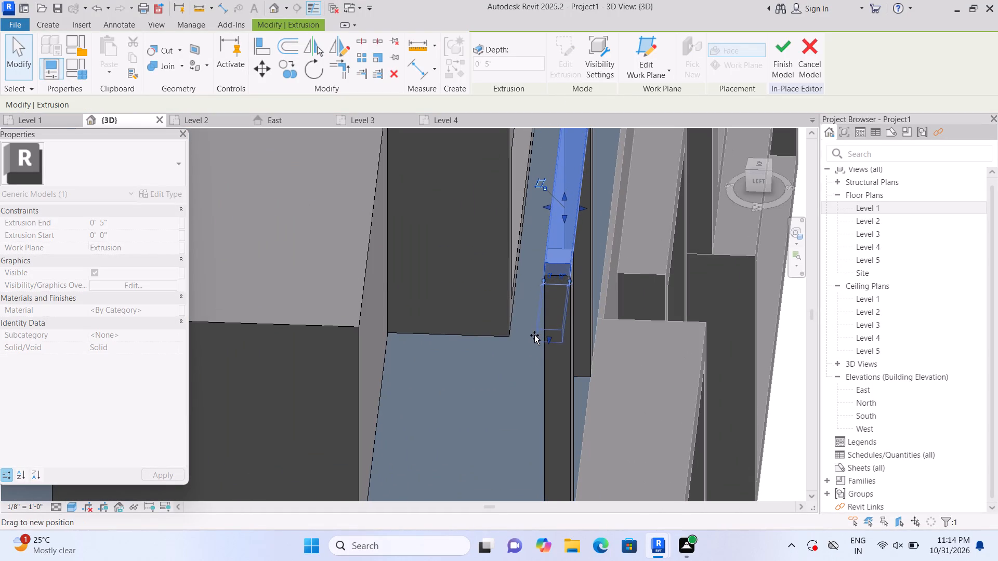
{"action": "left_click_drag", "start_coordinate": [534, 335], "coordinate": [534, 338]}
Widen the slab on the posts back over the solid box and forward to the posts' outer faces.
{"action": "scroll", "coordinate": [517, 279], "scroll_direction": "down", "scroll_amount": 3}
{"action": "middle_click_drag", "start_coordinate": [513, 279], "coordinate": [563, 358]}
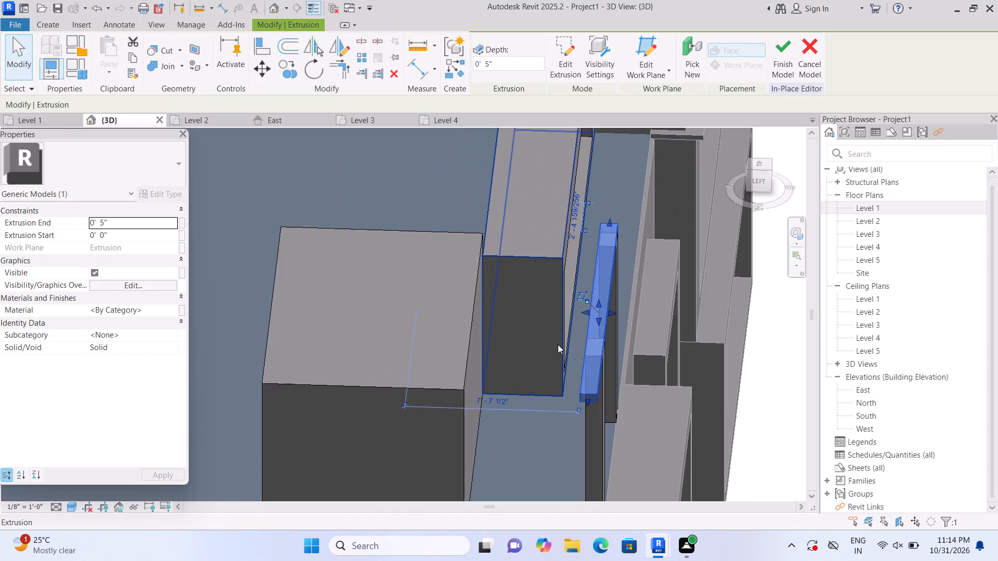
{"action": "scroll", "coordinate": [558, 344], "scroll_direction": "up", "scroll_amount": 2}
{"action": "left_click_drag", "start_coordinate": [594, 298], "coordinate": [381, 285]}
{"action": "left_click_drag", "start_coordinate": [377, 285], "coordinate": [285, 282]}
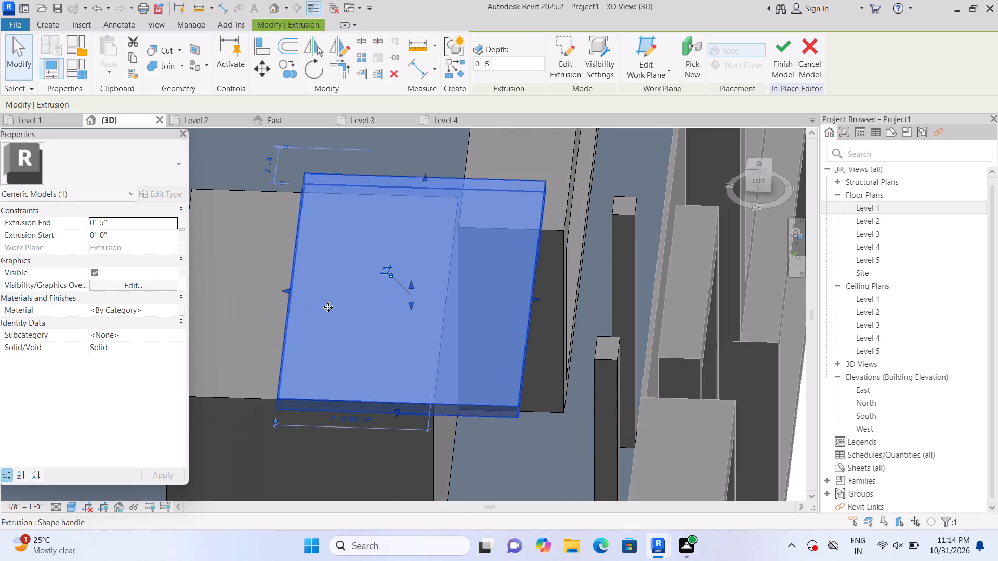
{"action": "left_click_drag", "start_coordinate": [539, 298], "coordinate": [580, 301]}
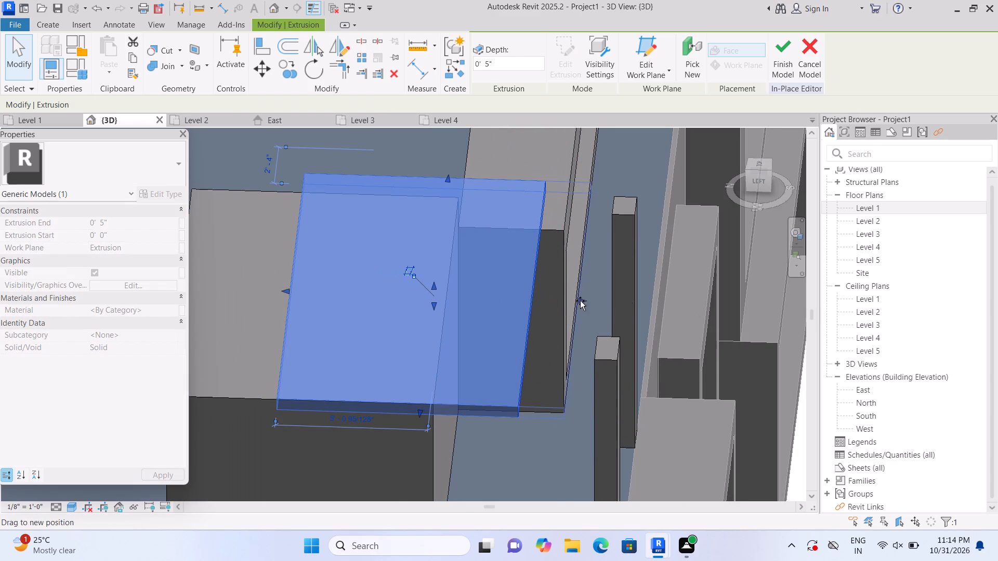
{"action": "left_click_drag", "start_coordinate": [580, 301], "coordinate": [635, 307]}
Raise the top of the solid box behind the posts to an extrusion end of 9' 0".
{"action": "scroll", "coordinate": [631, 308], "scroll_direction": "down", "scroll_amount": 7}
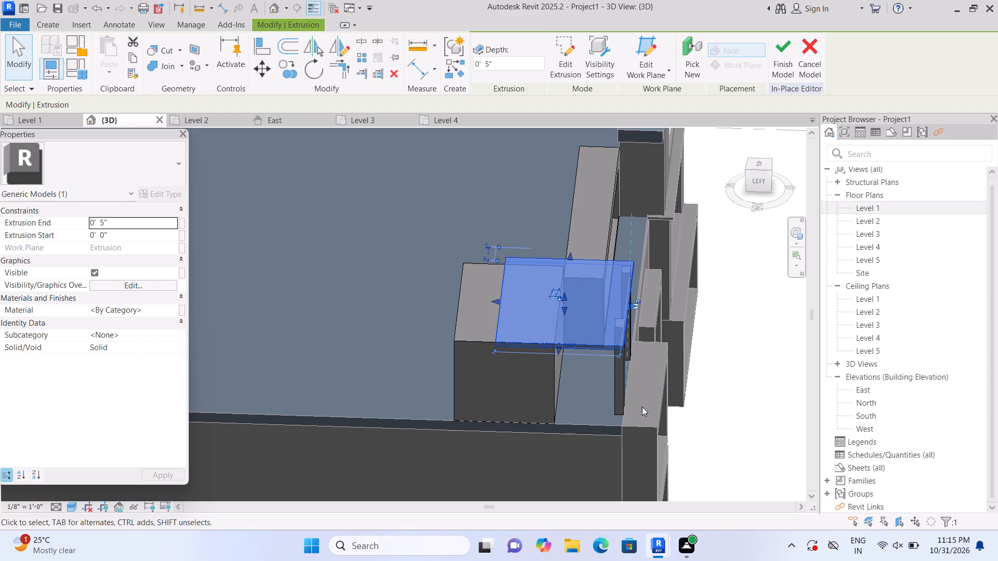
{"action": "scroll", "coordinate": [636, 403], "scroll_direction": "up", "scroll_amount": 3}
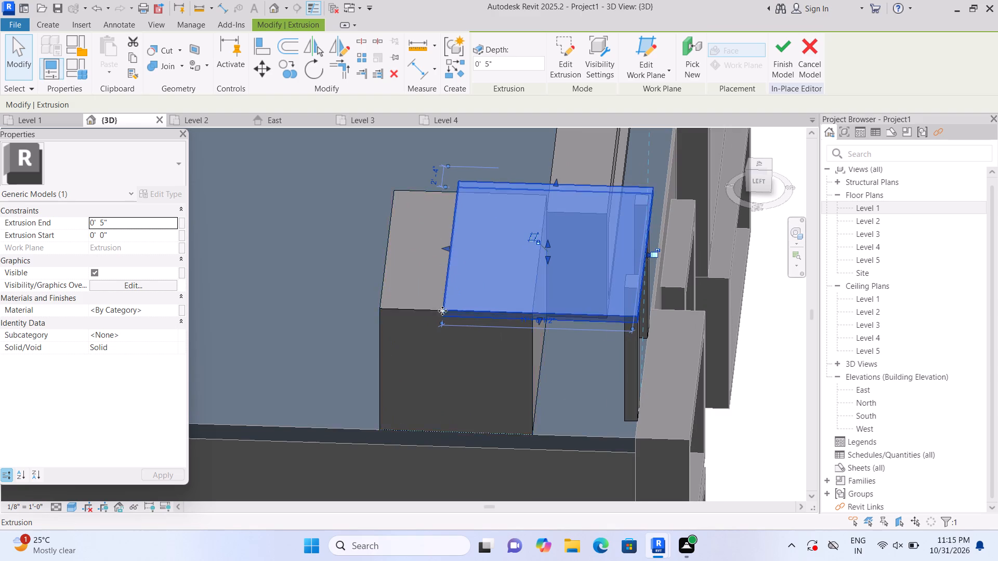
{"action": "left_click", "coordinate": [440, 344]}
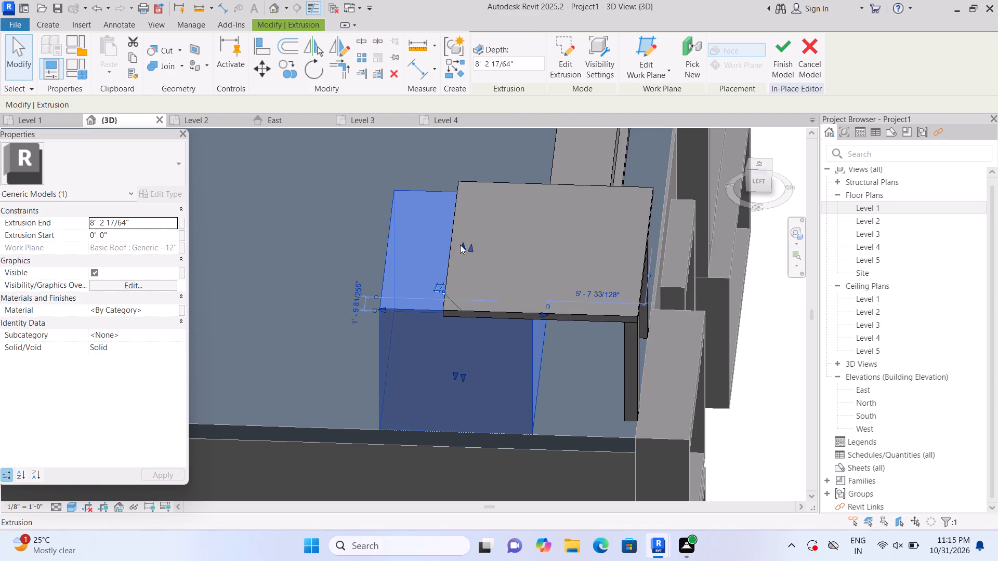
{"action": "left_click", "coordinate": [459, 245]}
{"action": "scroll", "coordinate": [434, 356], "scroll_direction": "down", "scroll_amount": 2}
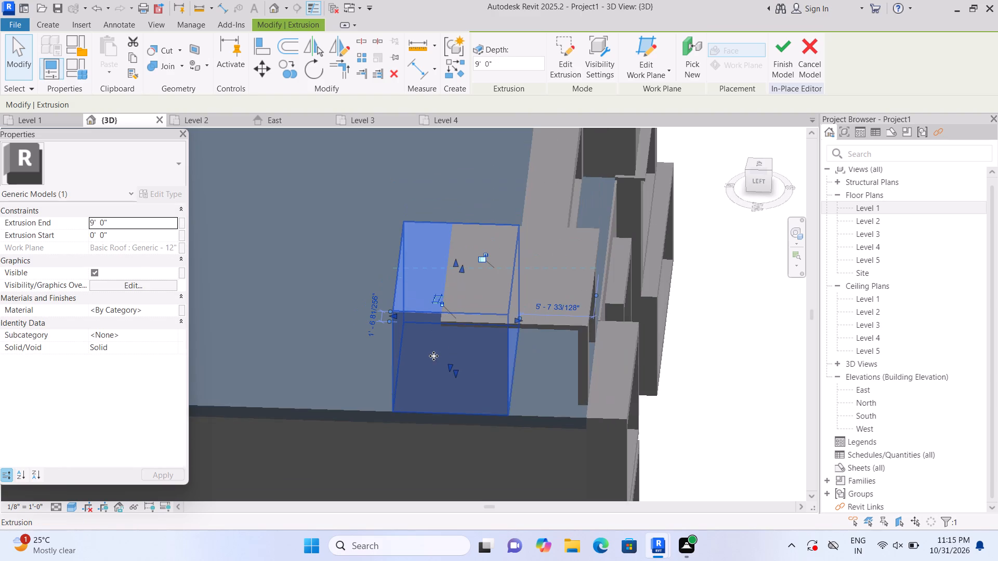
{"action": "key", "text": "Escape"}
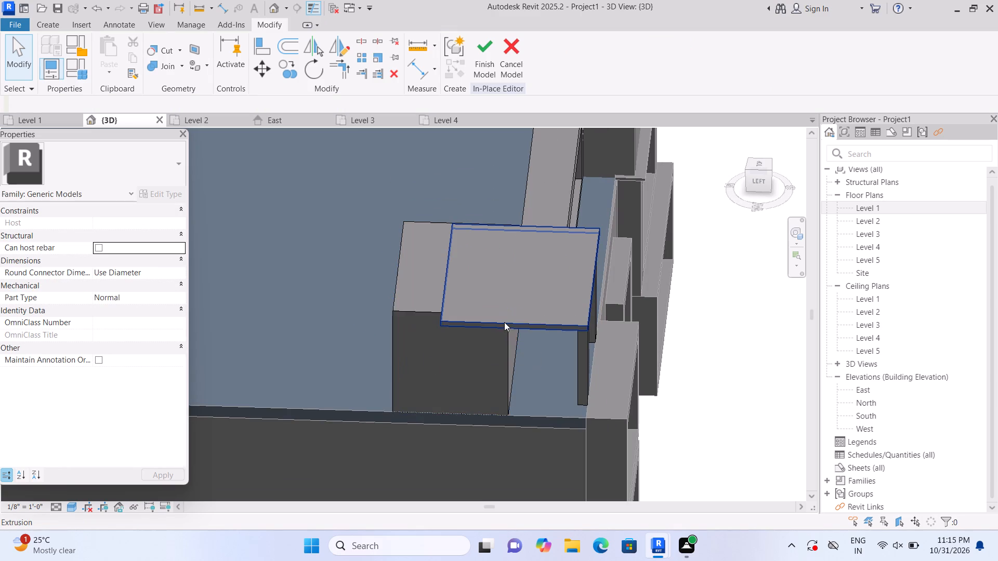
Extend all four edges of the 5" slab so it overhangs the solid box and the front posts as a canopy.
{"action": "left_click", "coordinate": [503, 322]}
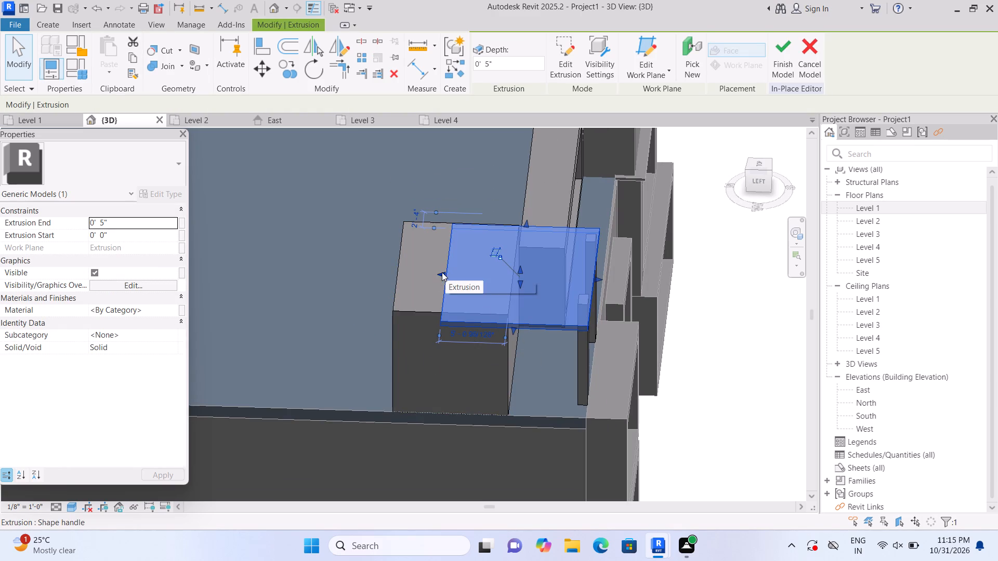
{"action": "left_click_drag", "start_coordinate": [442, 272], "coordinate": [373, 277]}
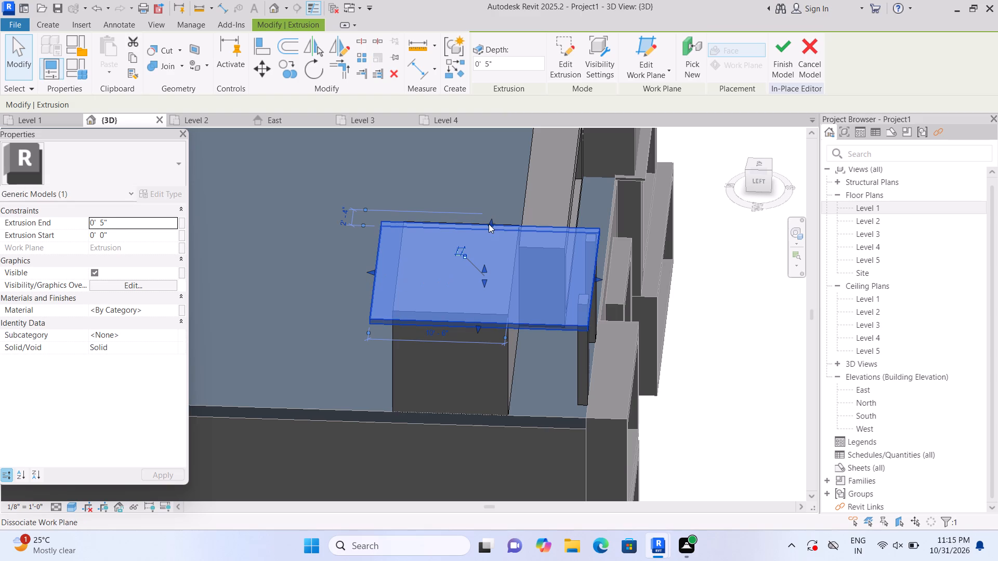
{"action": "left_click_drag", "start_coordinate": [489, 224], "coordinate": [498, 205]}
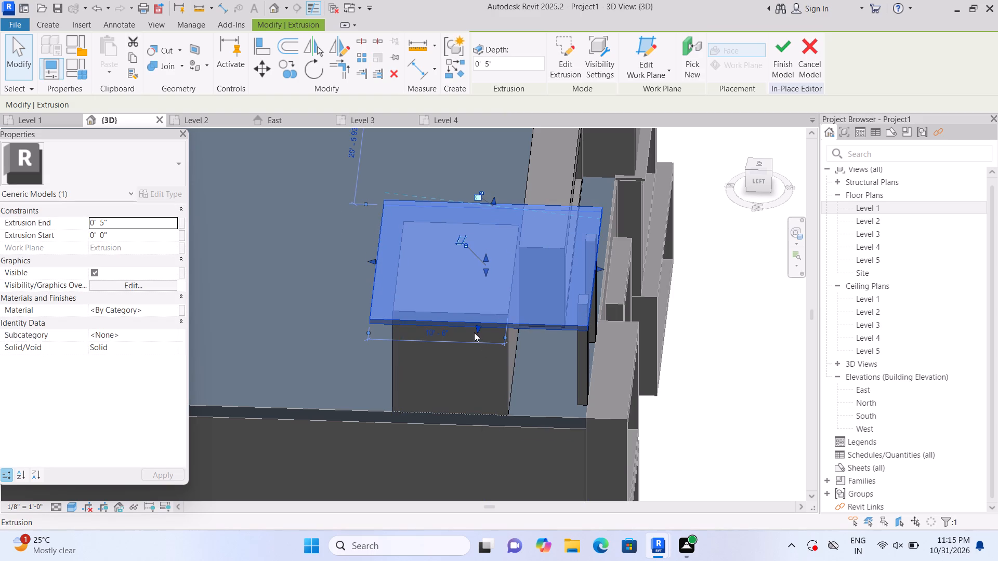
{"action": "left_click_drag", "start_coordinate": [477, 326], "coordinate": [474, 346]}
{"action": "left_click_drag", "start_coordinate": [600, 278], "coordinate": [606, 279]}
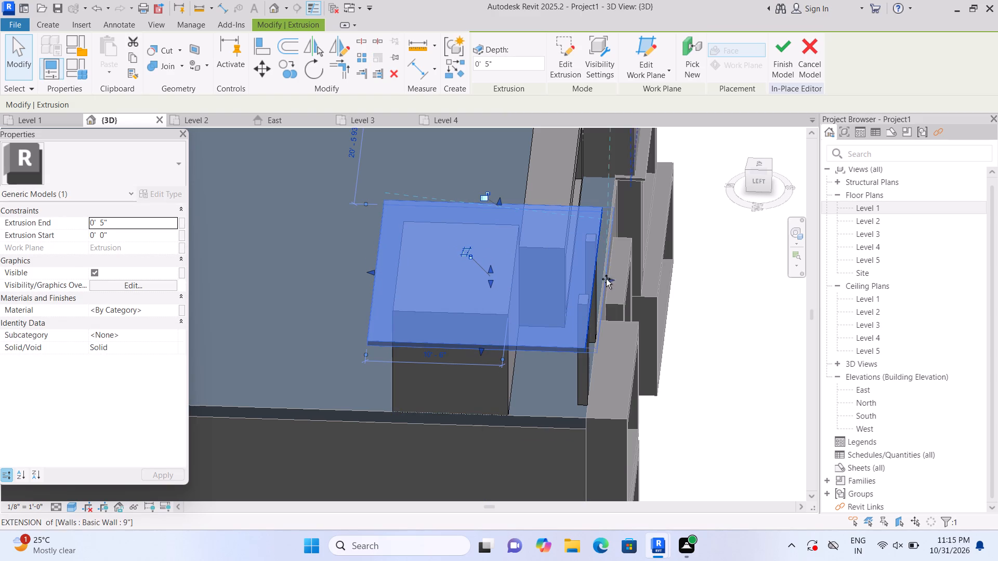
{"action": "left_click_drag", "start_coordinate": [606, 279], "coordinate": [616, 279]}
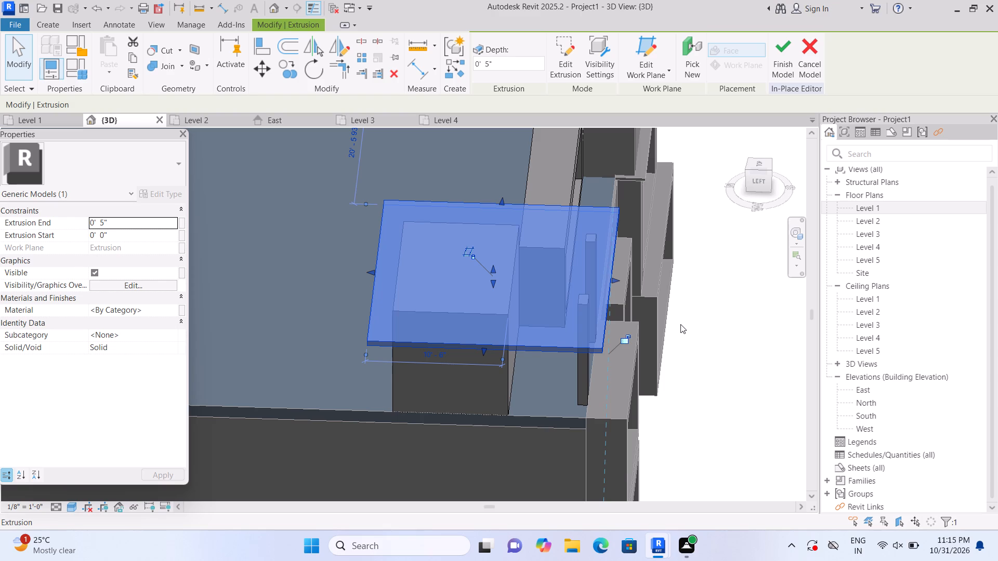
{"action": "left_click", "coordinate": [681, 324]}
Examine the canopy, posts and facade from the home view, a low front-corner angle and the front view.
{"action": "scroll", "coordinate": [681, 324], "scroll_direction": "down", "scroll_amount": 2}
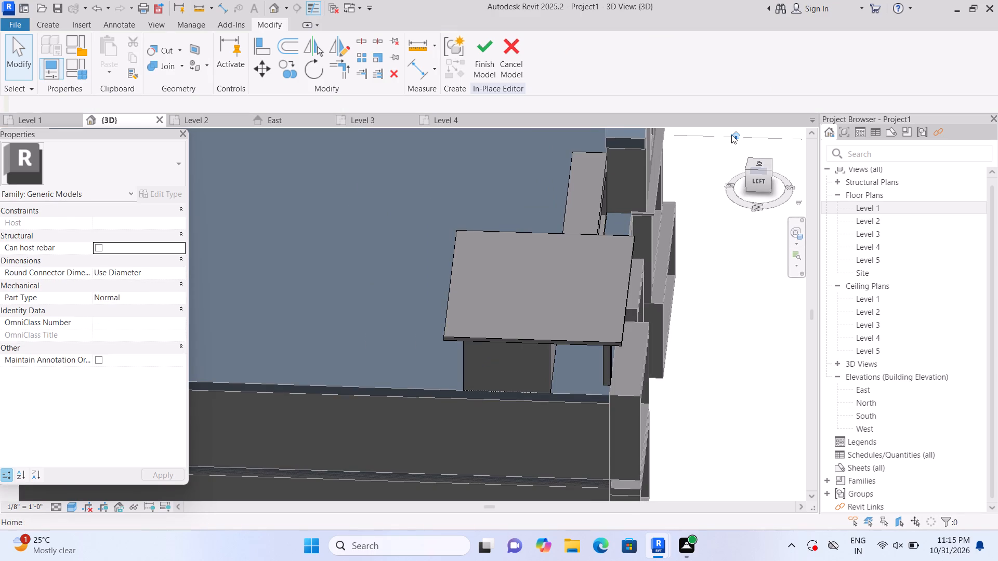
{"action": "left_click", "coordinate": [734, 137]}
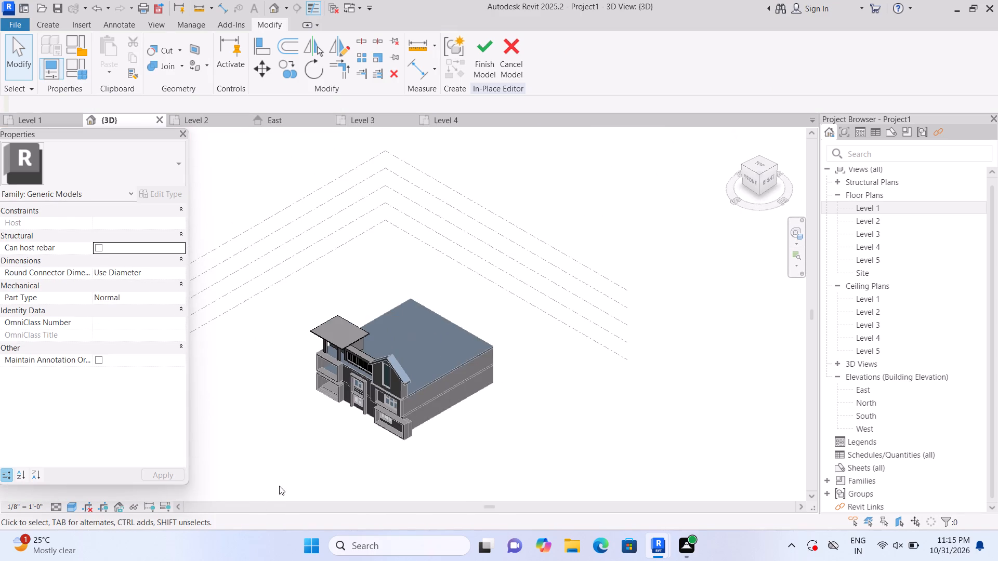
{"action": "scroll", "coordinate": [317, 436], "scroll_direction": "up", "scroll_amount": 2}
{"action": "scroll", "coordinate": [331, 386], "scroll_direction": "up", "scroll_amount": 3}
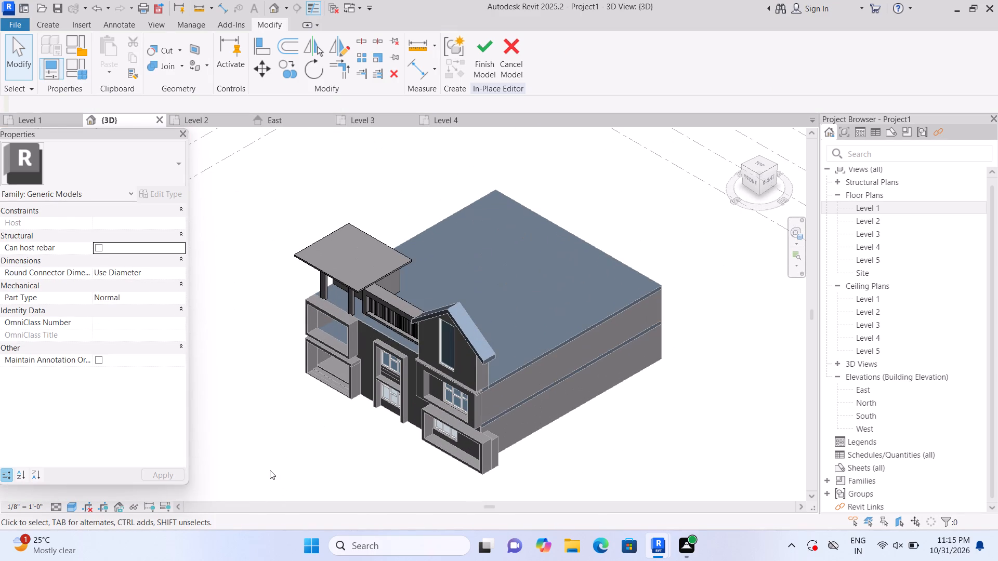
{"action": "scroll", "coordinate": [269, 470], "scroll_direction": "up", "scroll_amount": 1}
{"action": "middle_click_drag", "start_coordinate": [268, 470], "coordinate": [280, 297], "text": "shift"}
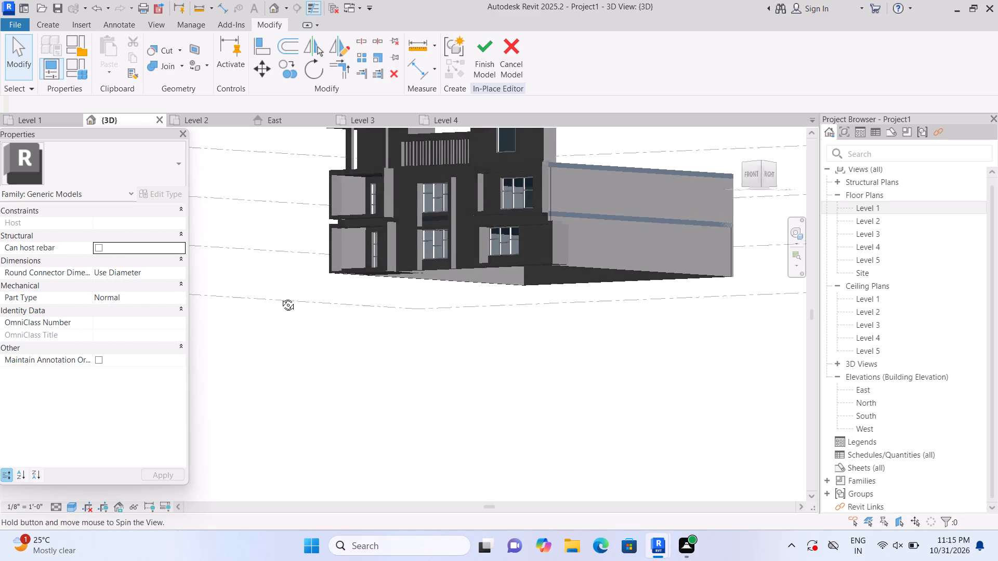
{"action": "middle_click_drag", "start_coordinate": [280, 297], "coordinate": [284, 283], "text": "shift"}
{"action": "middle_click_drag", "start_coordinate": [284, 283], "coordinate": [307, 421]}
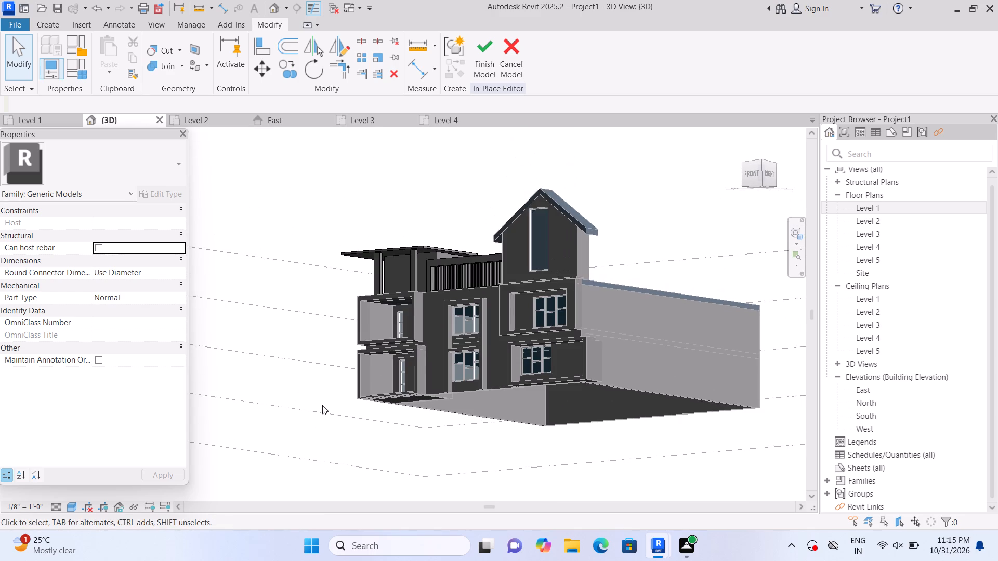
{"action": "scroll", "coordinate": [326, 395], "scroll_direction": "up", "scroll_amount": 1}
{"action": "scroll", "coordinate": [367, 286], "scroll_direction": "up", "scroll_amount": 8}
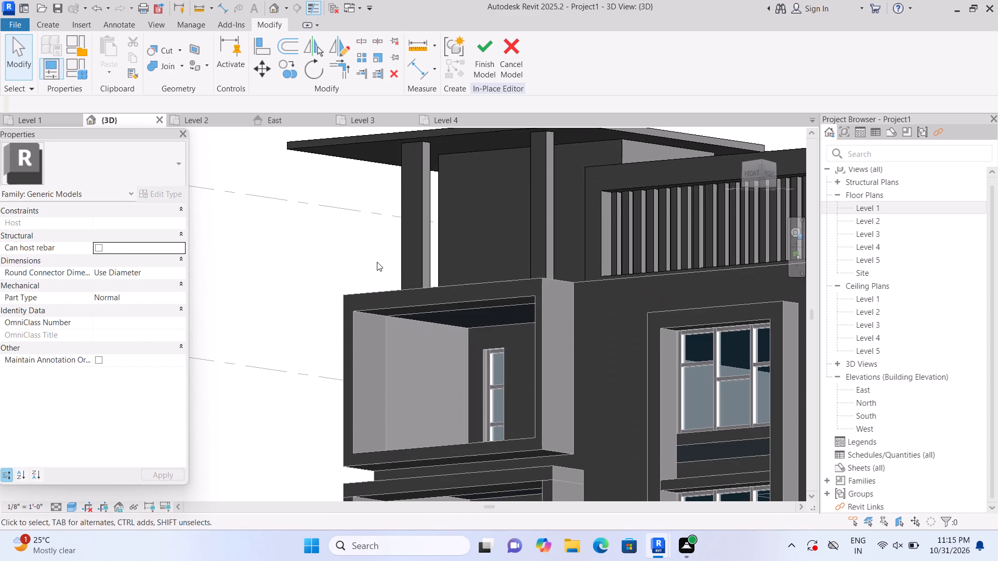
{"action": "middle_click_drag", "start_coordinate": [361, 243], "coordinate": [363, 364], "text": "shift"}
{"action": "scroll", "coordinate": [364, 356], "scroll_direction": "down", "scroll_amount": 5, "text": "shift"}
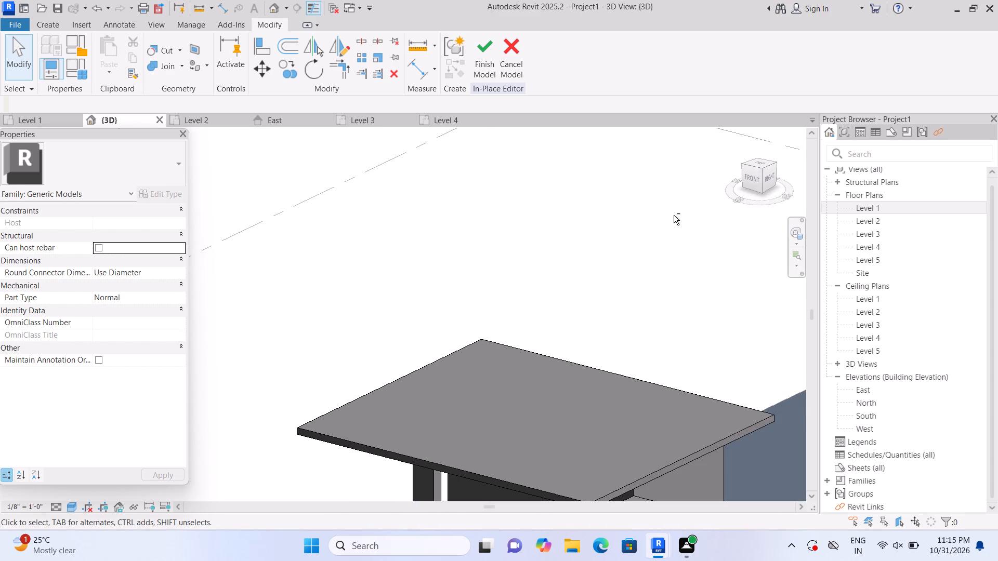
{"action": "left_click", "coordinate": [734, 138]}
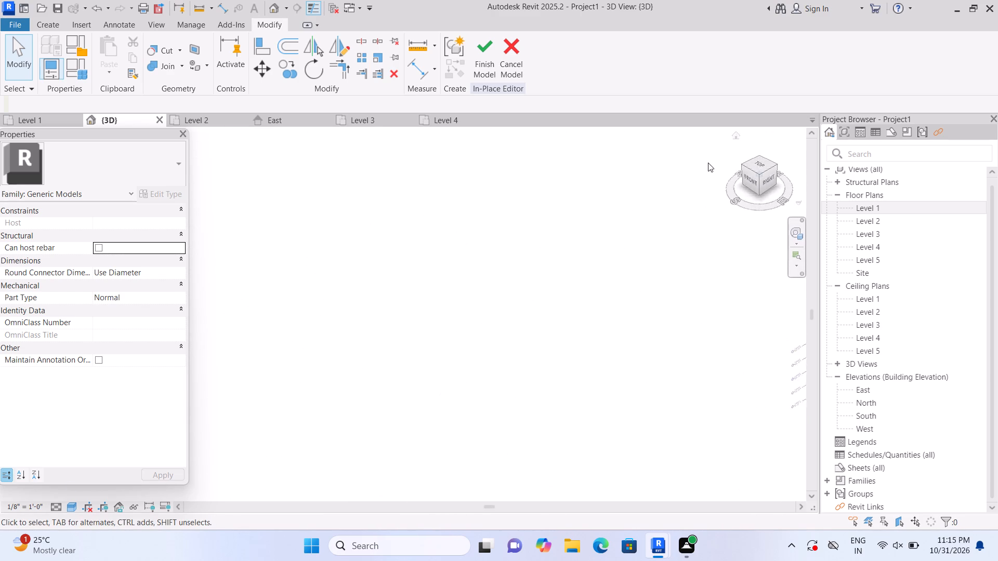
{"action": "scroll", "coordinate": [392, 403], "scroll_direction": "up", "scroll_amount": 5}
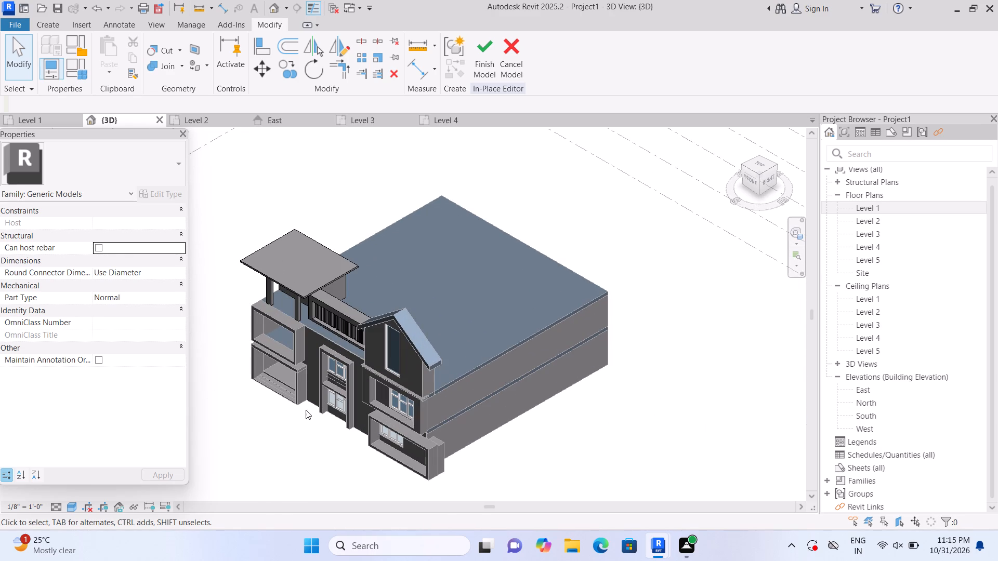
{"action": "scroll", "coordinate": [304, 410], "scroll_direction": "down", "scroll_amount": 2}
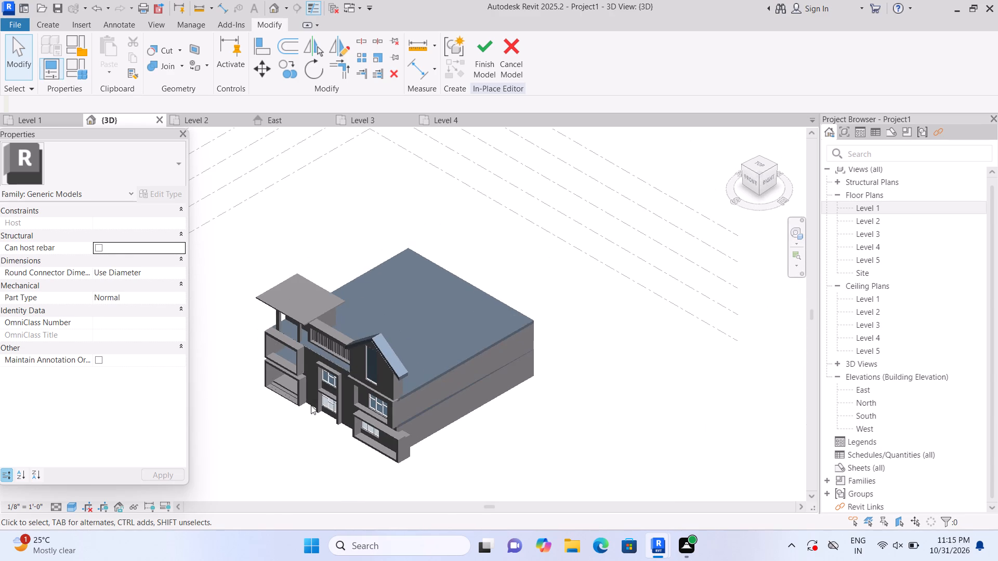
{"action": "left_click", "coordinate": [751, 177]}
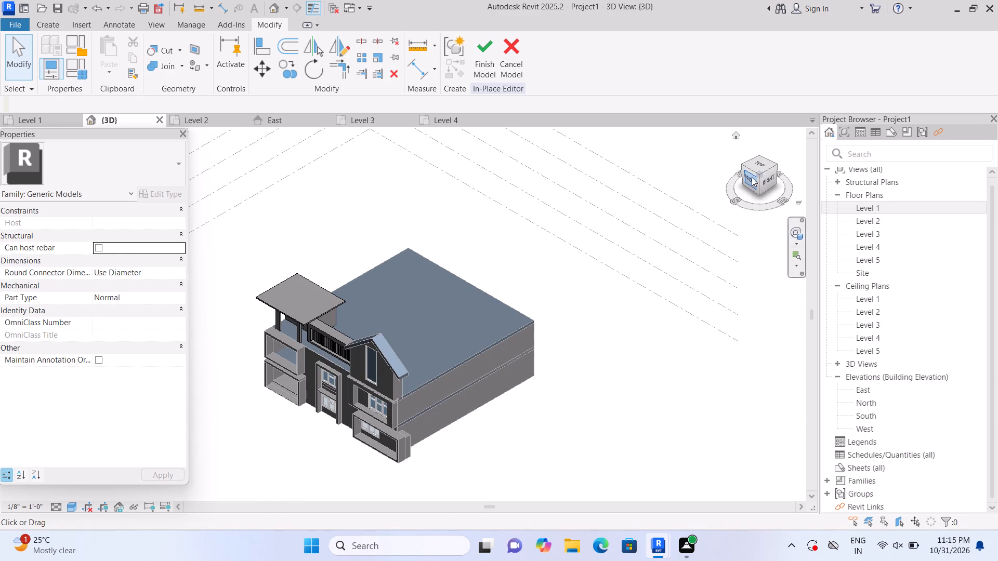
{"action": "scroll", "coordinate": [442, 325], "scroll_direction": "up", "scroll_amount": 10}
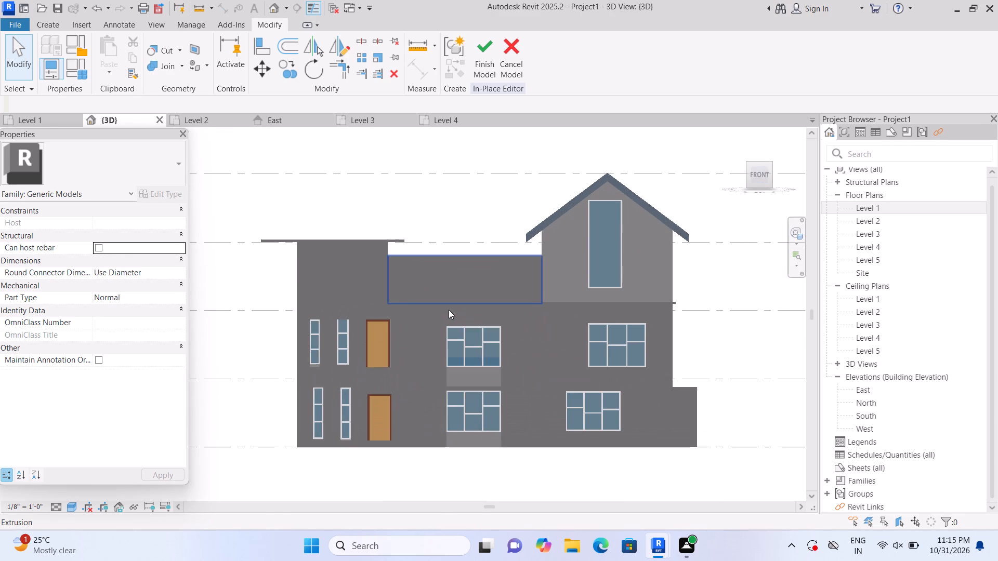
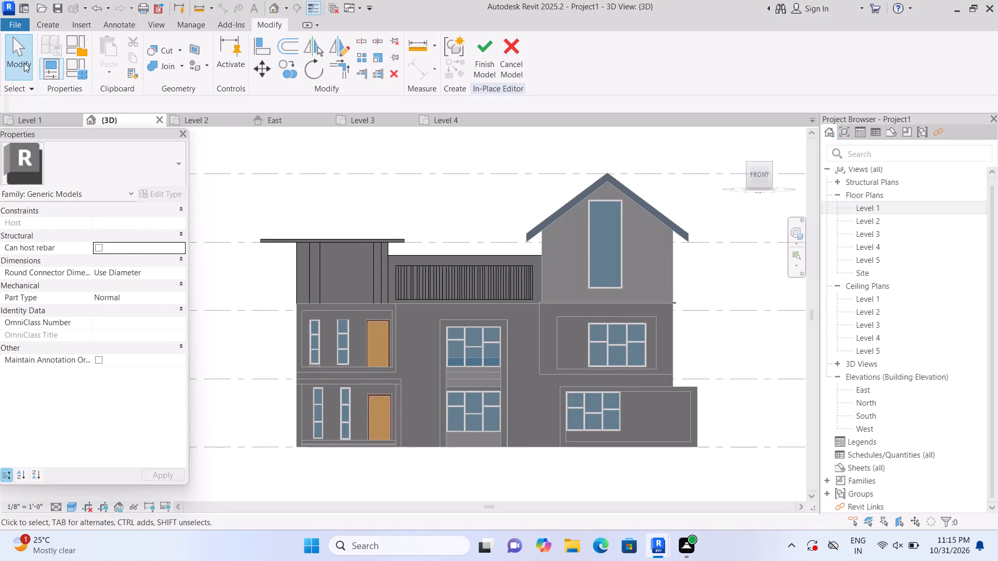
Start a void extrusion with its work plane on the recessed panel face beside the far-right ground-floor window.
{"action": "left_click", "coordinate": [51, 27]}
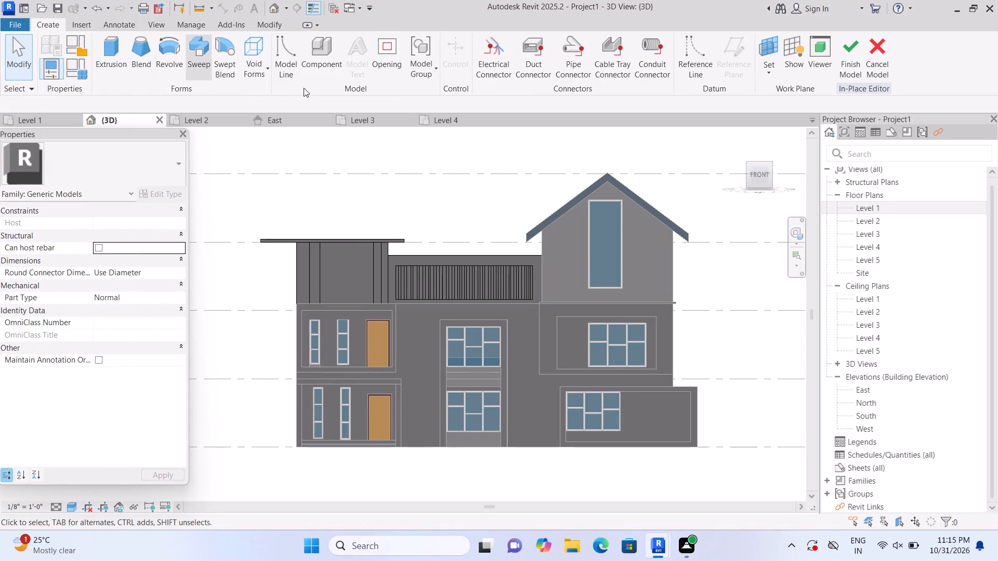
{"action": "left_click", "coordinate": [266, 65]}
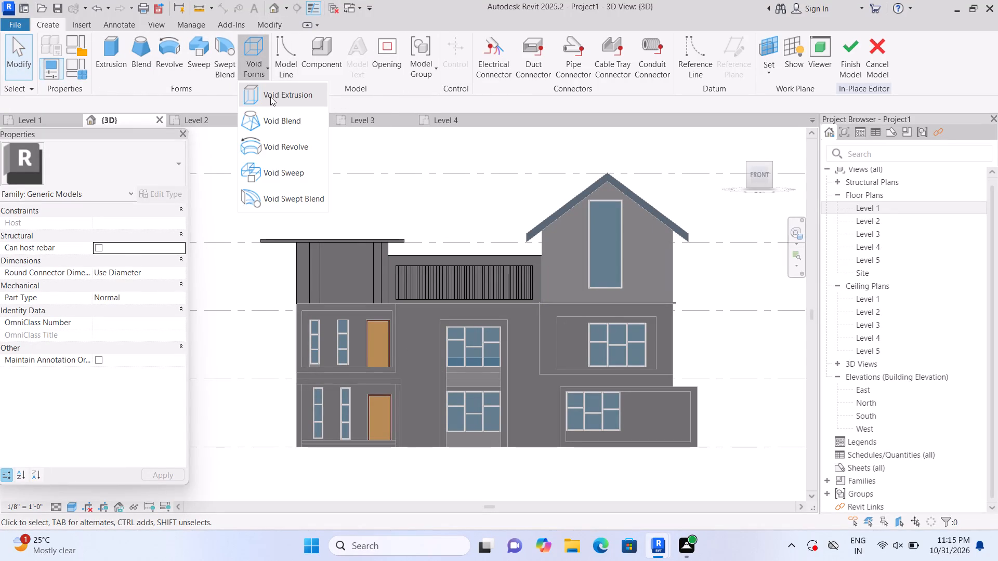
{"action": "left_click", "coordinate": [270, 97]}
{"action": "left_click", "coordinate": [666, 77]}
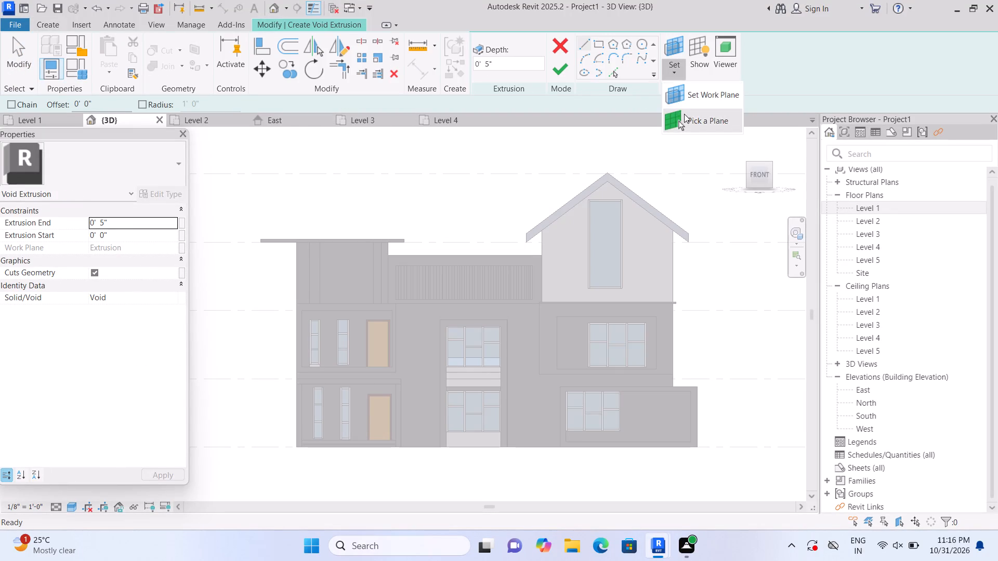
{"action": "left_click", "coordinate": [686, 115]}
{"action": "scroll", "coordinate": [641, 376], "scroll_direction": "up", "scroll_amount": 2}
{"action": "scroll", "coordinate": [683, 485], "scroll_direction": "up", "scroll_amount": 3}
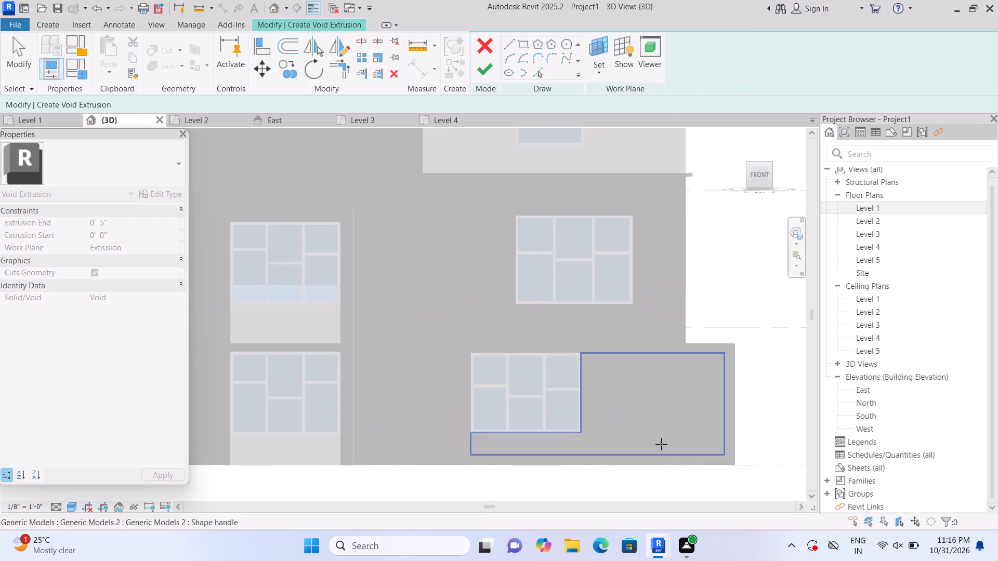
{"action": "left_click", "coordinate": [648, 407]}
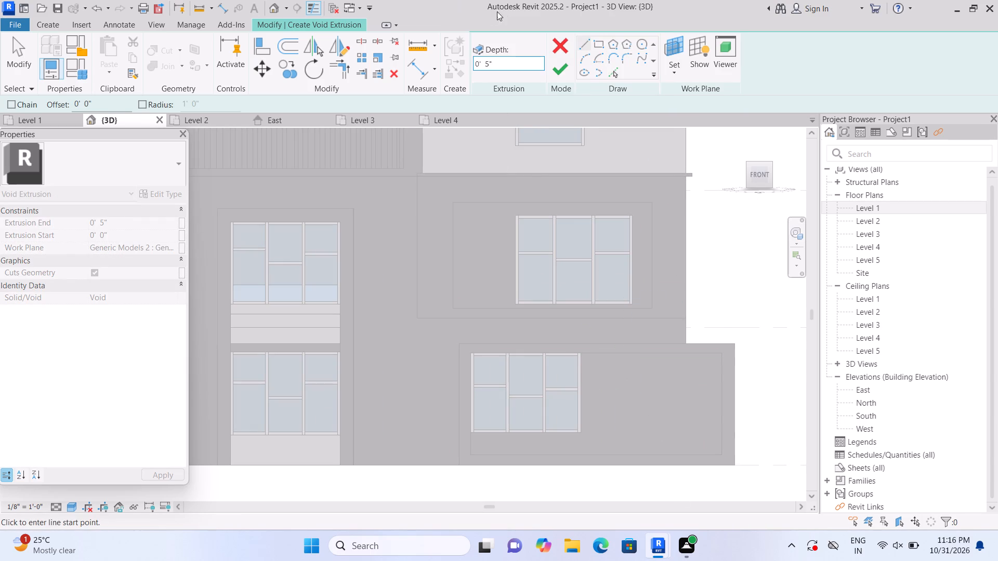
Sketch three spaced horizontal strips, each 10' 3" long and about 5" high, from the window's right side to the panel's outer edge.
{"action": "left_click", "coordinate": [597, 47]}
{"action": "scroll", "coordinate": [626, 417], "scroll_direction": "up", "scroll_amount": 2}
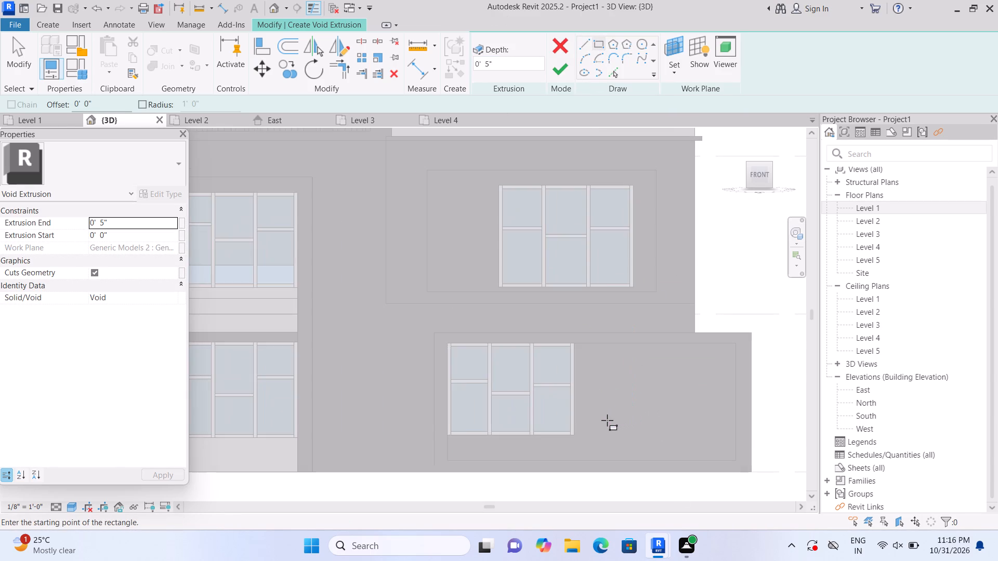
{"action": "left_click", "coordinate": [571, 348]}
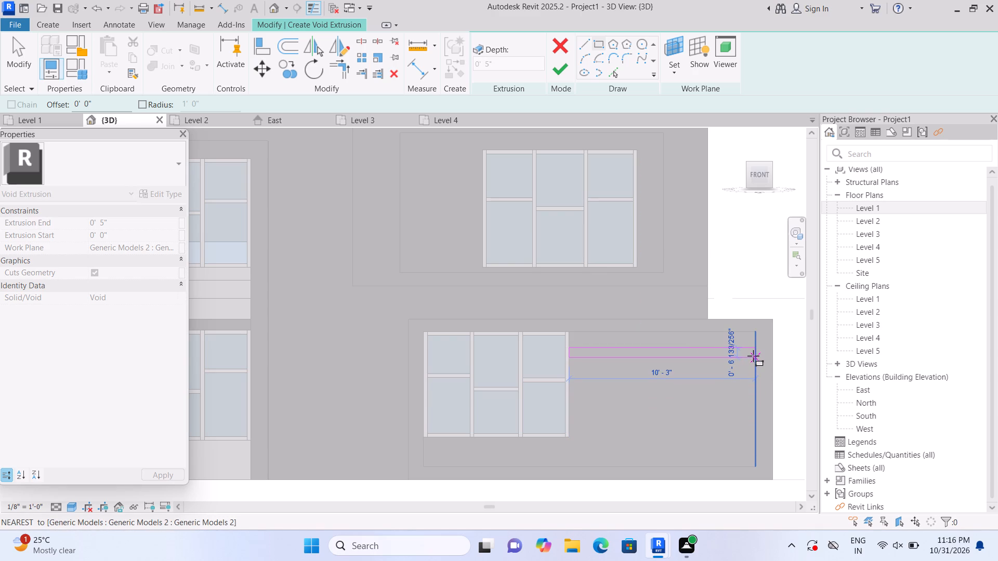
{"action": "left_click", "coordinate": [753, 356]}
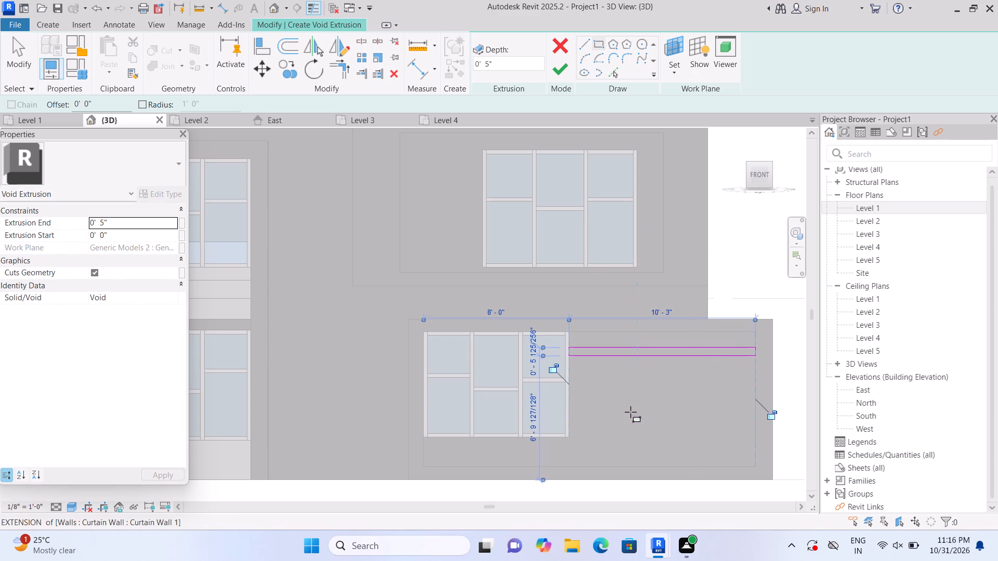
{"action": "key", "text": "Escape"}
{"action": "left_click", "coordinate": [570, 373]}
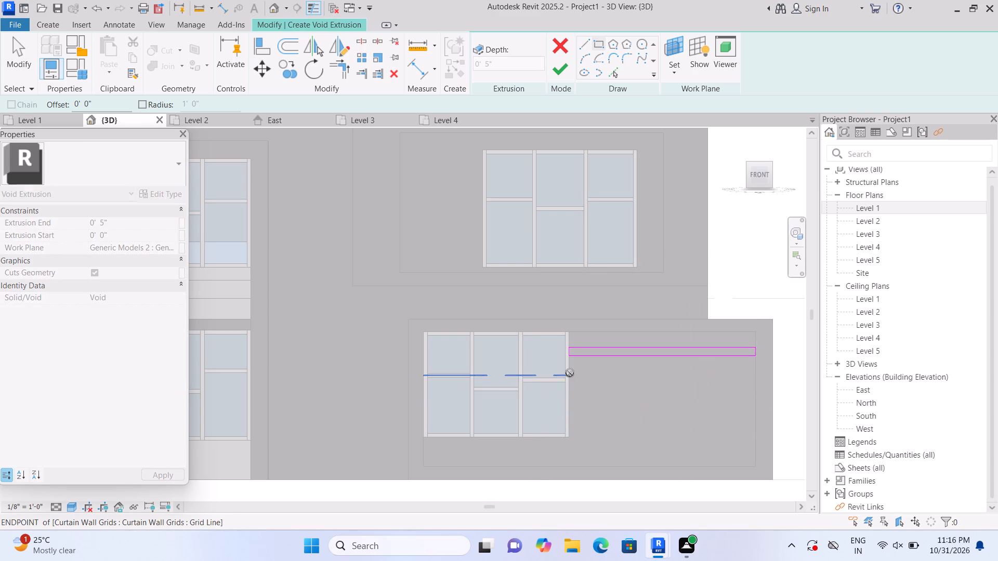
{"action": "left_click", "coordinate": [754, 382]}
{"action": "key", "text": "Escape"}
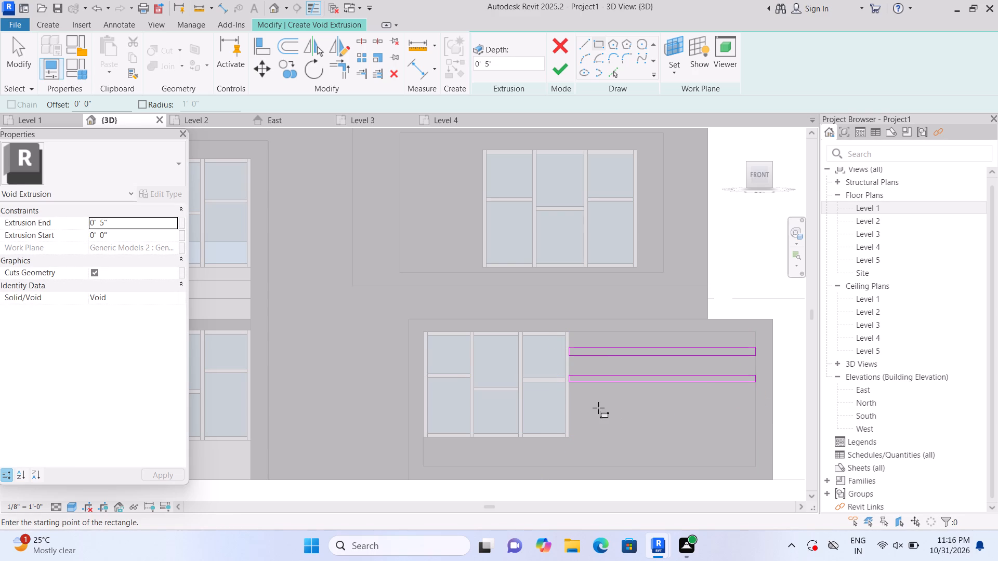
{"action": "left_click", "coordinate": [572, 400]}
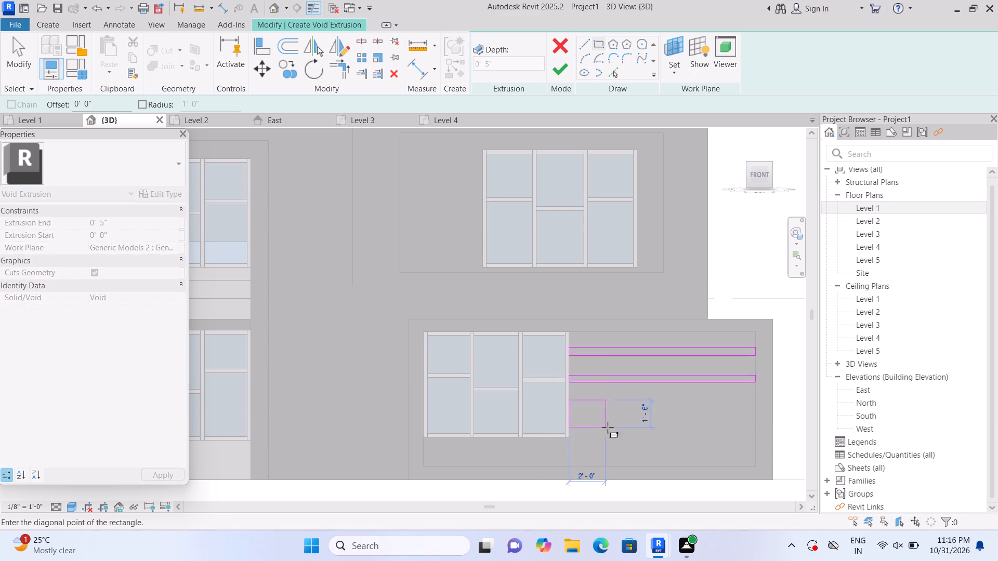
{"action": "left_click", "coordinate": [755, 408]}
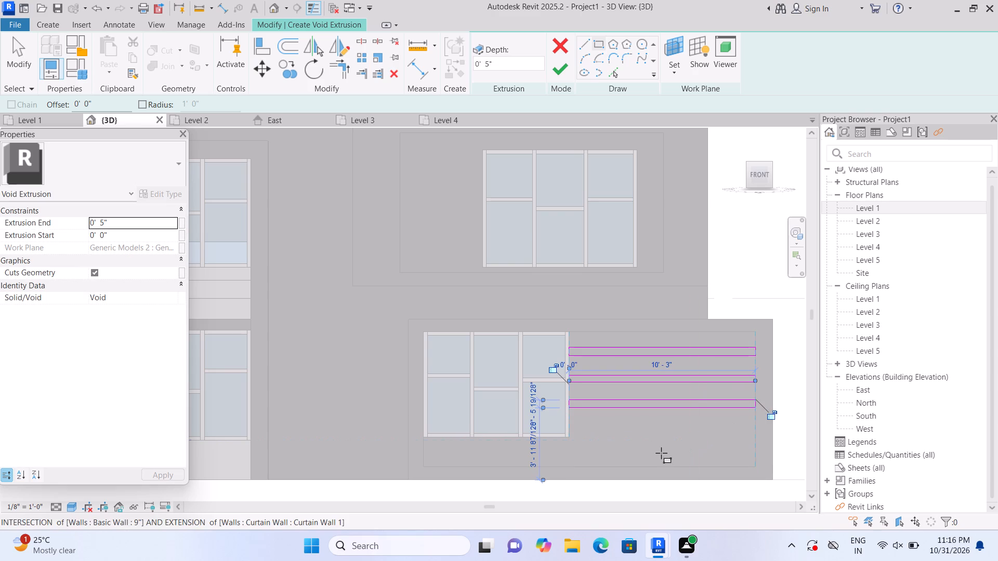
{"action": "key", "text": "Escape"}
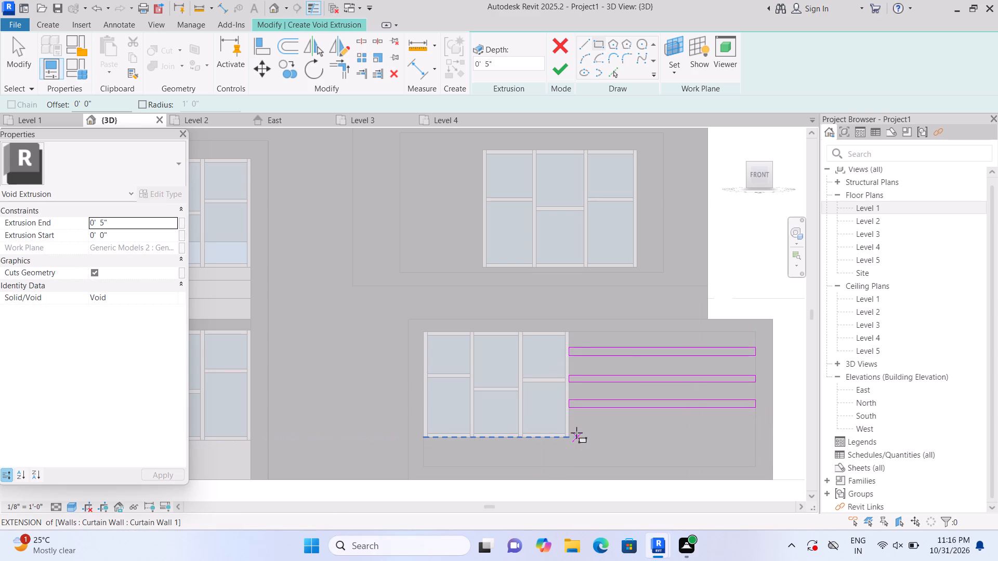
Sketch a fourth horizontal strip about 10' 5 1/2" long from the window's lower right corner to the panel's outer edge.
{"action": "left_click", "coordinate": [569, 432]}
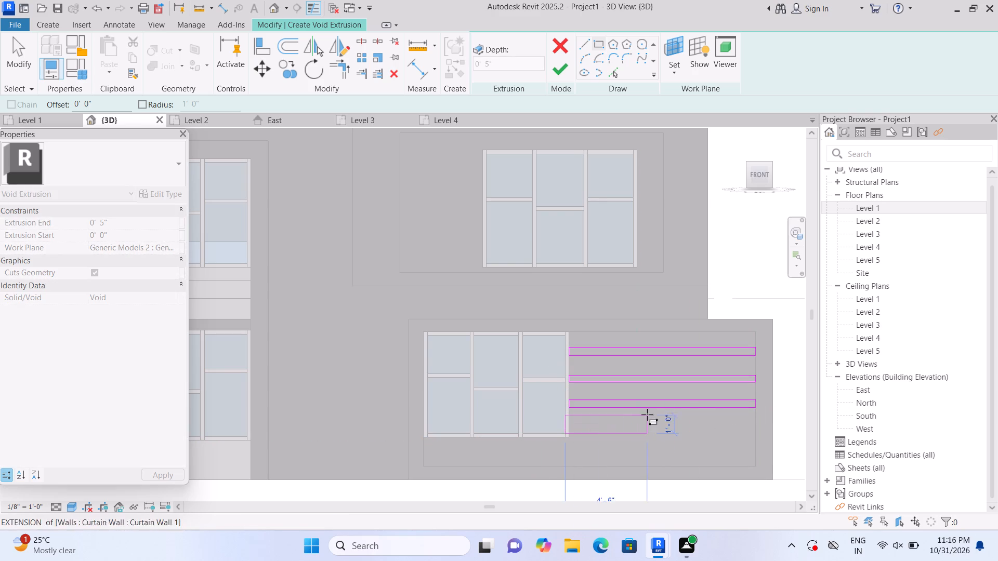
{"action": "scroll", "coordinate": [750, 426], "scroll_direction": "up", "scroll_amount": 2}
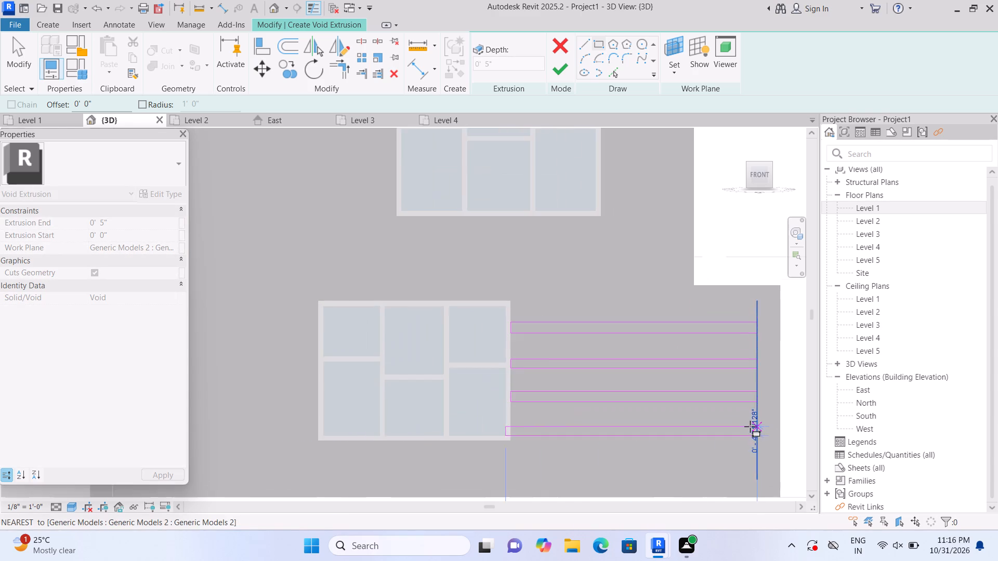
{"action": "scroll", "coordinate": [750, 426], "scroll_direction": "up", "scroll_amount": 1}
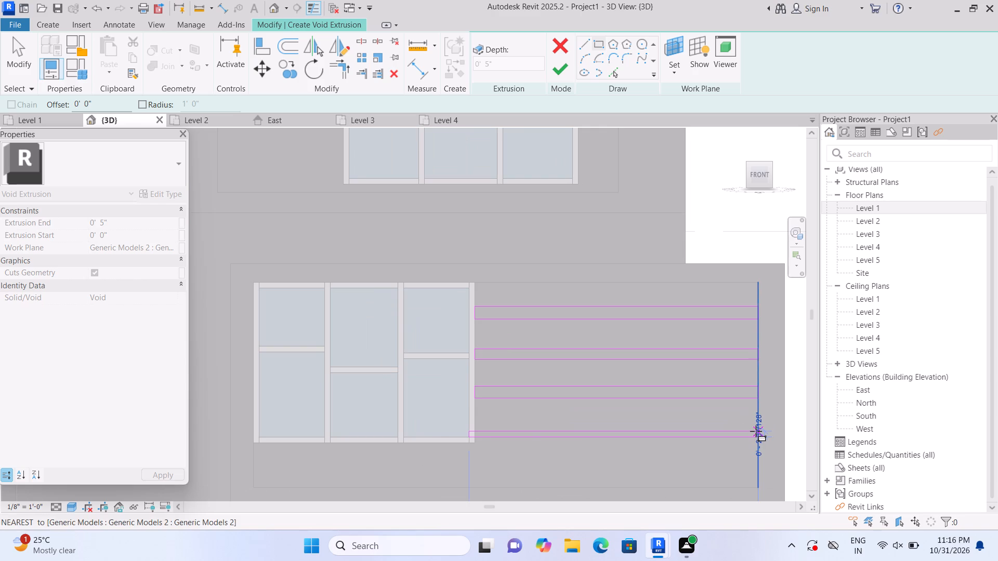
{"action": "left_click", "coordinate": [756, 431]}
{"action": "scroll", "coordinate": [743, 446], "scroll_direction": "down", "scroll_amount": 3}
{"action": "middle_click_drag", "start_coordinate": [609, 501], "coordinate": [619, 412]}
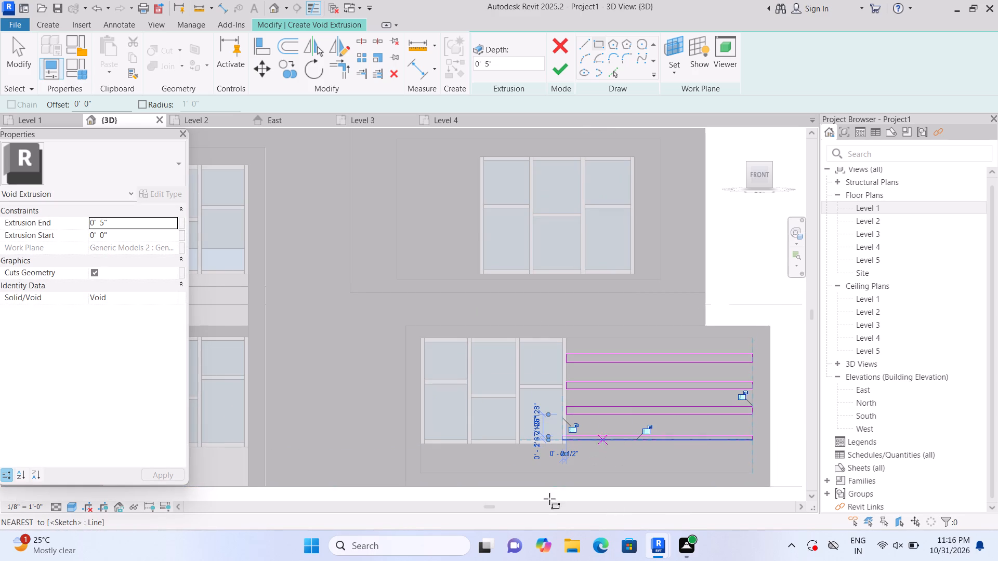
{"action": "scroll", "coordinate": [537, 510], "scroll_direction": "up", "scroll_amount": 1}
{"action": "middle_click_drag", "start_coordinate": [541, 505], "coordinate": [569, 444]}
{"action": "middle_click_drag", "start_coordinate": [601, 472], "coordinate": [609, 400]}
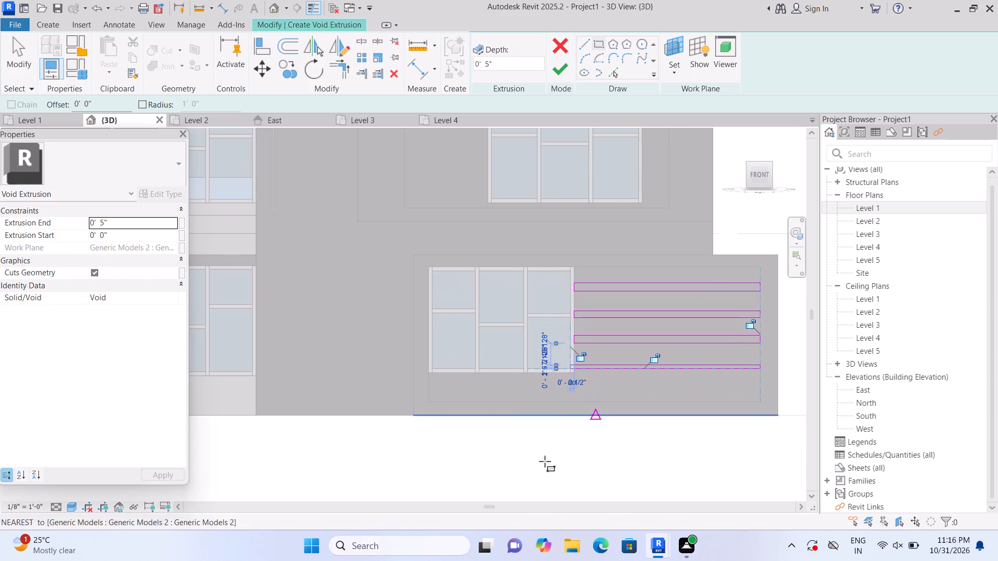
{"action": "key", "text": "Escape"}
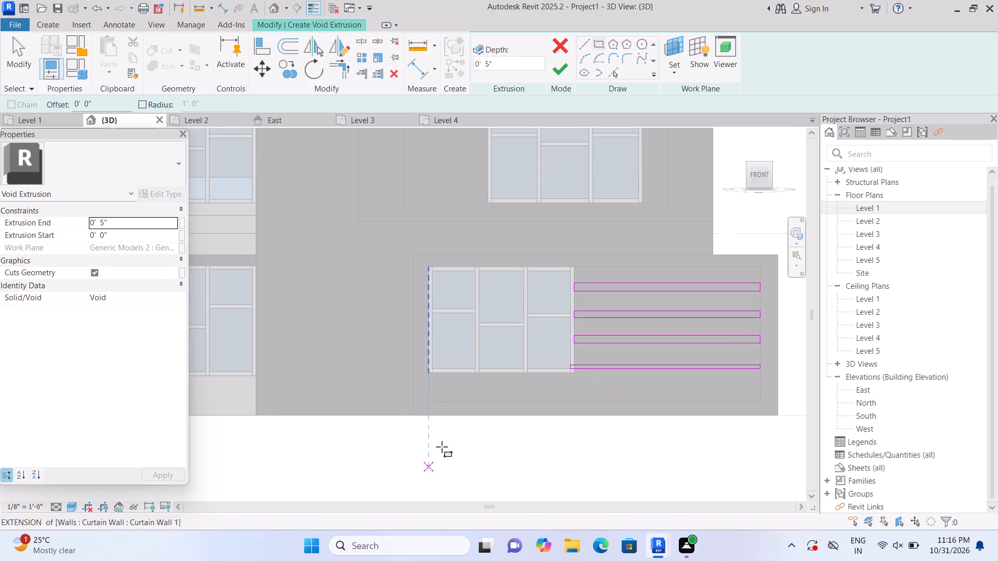
Sketch a horizontal strip 18' 3" long and about 4" high below the window, spanning the panel's full width.
{"action": "left_click", "coordinate": [431, 386]}
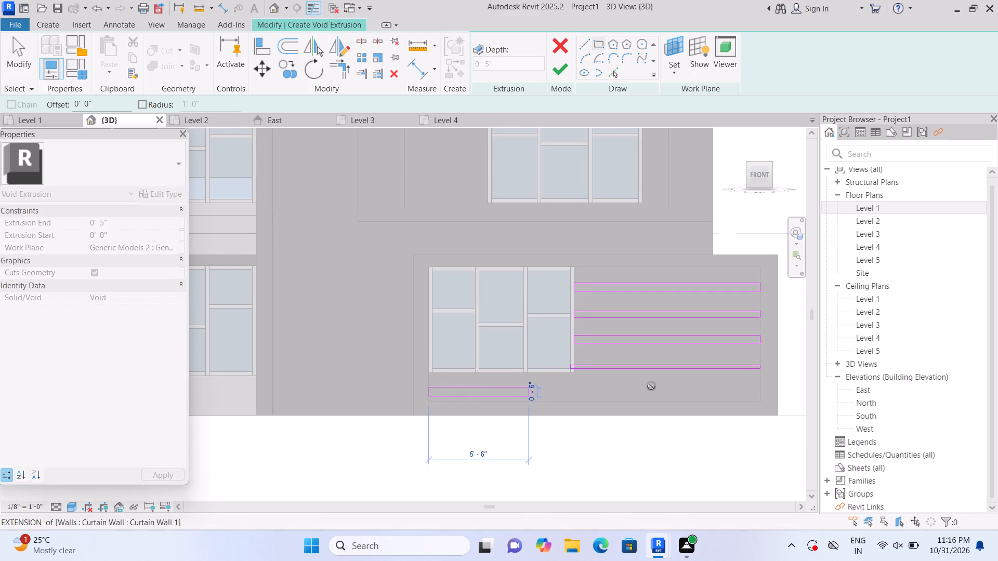
{"action": "scroll", "coordinate": [704, 391], "scroll_direction": "up", "scroll_amount": 1}
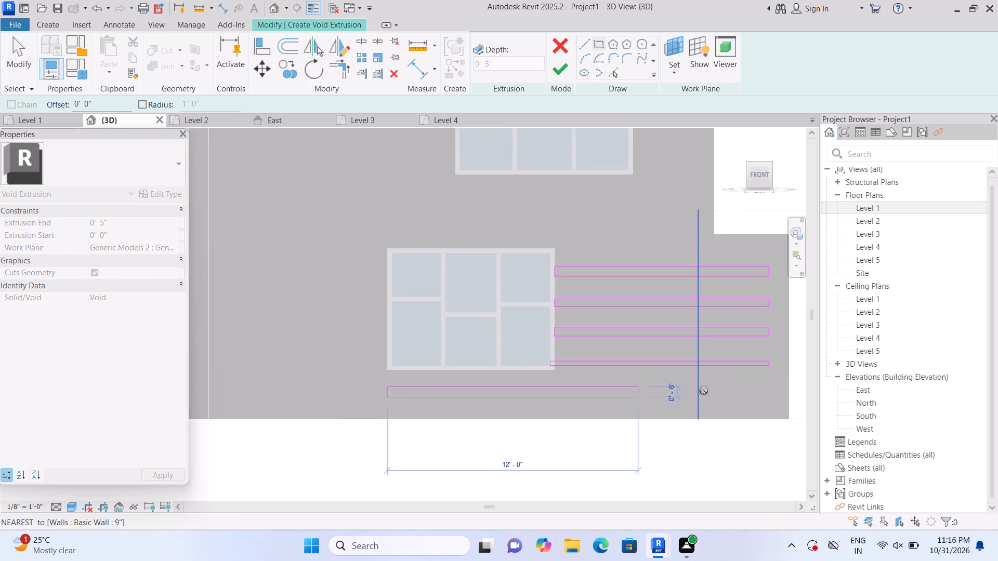
{"action": "scroll", "coordinate": [704, 391], "scroll_direction": "up", "scroll_amount": 2}
{"action": "middle_click_drag", "start_coordinate": [761, 390], "coordinate": [692, 392]}
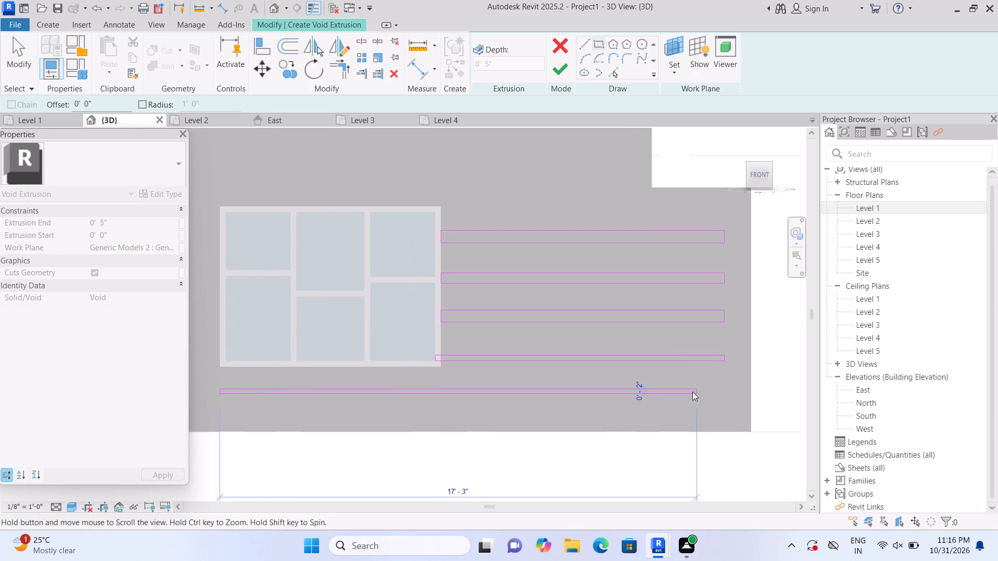
{"action": "middle_click_drag", "start_coordinate": [692, 392], "coordinate": [692, 392]}
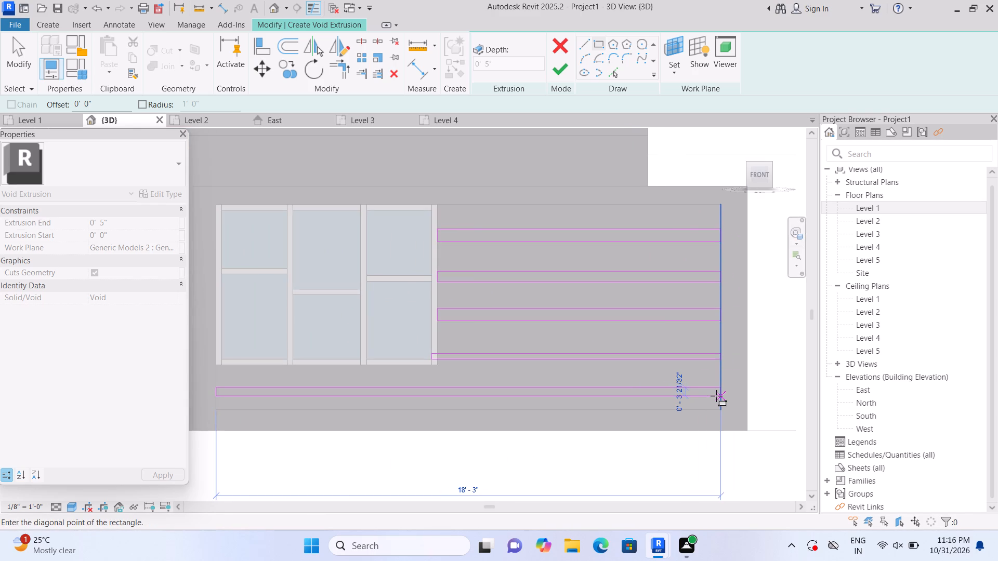
{"action": "left_click", "coordinate": [716, 396]}
{"action": "key", "text": "Escape"}
{"action": "key", "text": "Escape"}
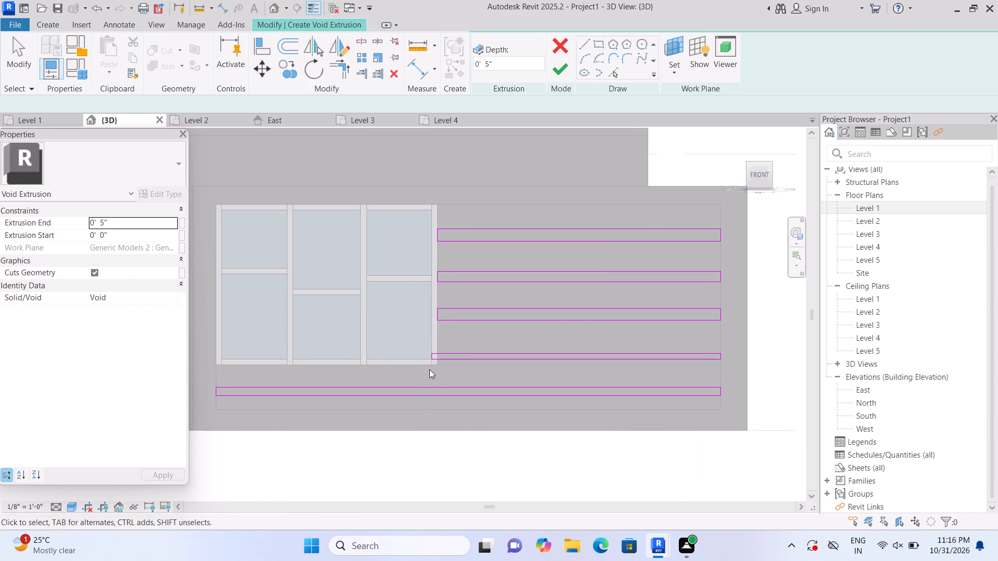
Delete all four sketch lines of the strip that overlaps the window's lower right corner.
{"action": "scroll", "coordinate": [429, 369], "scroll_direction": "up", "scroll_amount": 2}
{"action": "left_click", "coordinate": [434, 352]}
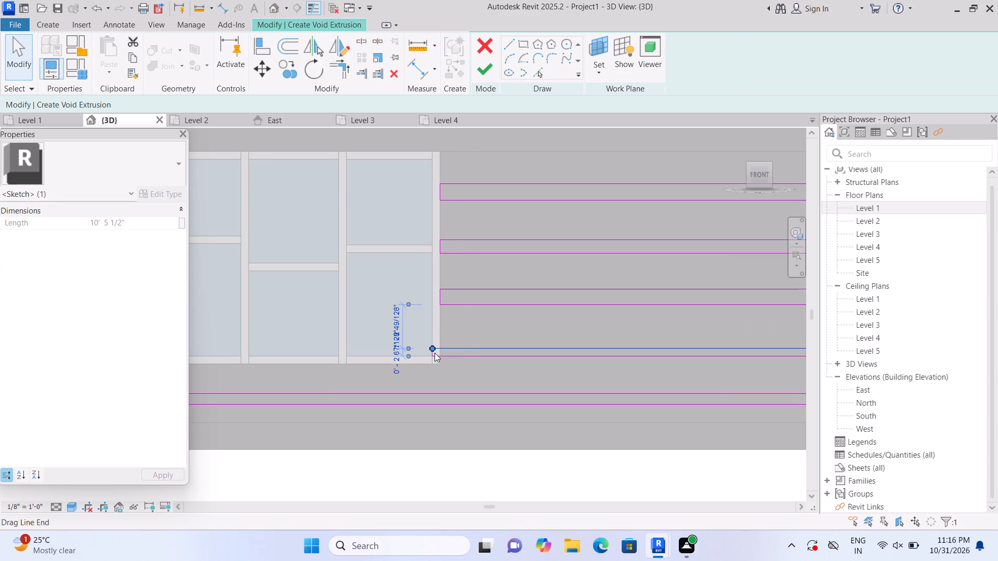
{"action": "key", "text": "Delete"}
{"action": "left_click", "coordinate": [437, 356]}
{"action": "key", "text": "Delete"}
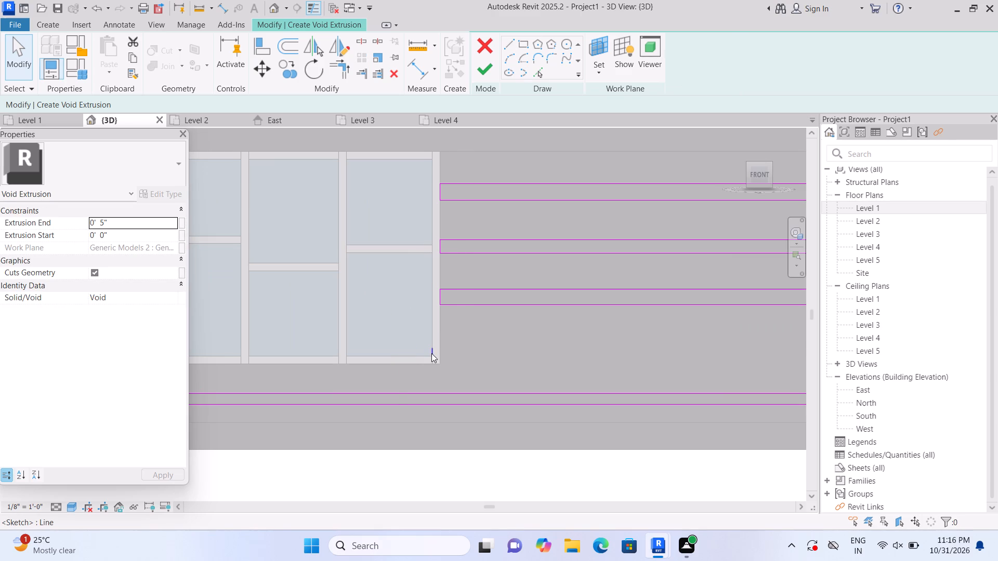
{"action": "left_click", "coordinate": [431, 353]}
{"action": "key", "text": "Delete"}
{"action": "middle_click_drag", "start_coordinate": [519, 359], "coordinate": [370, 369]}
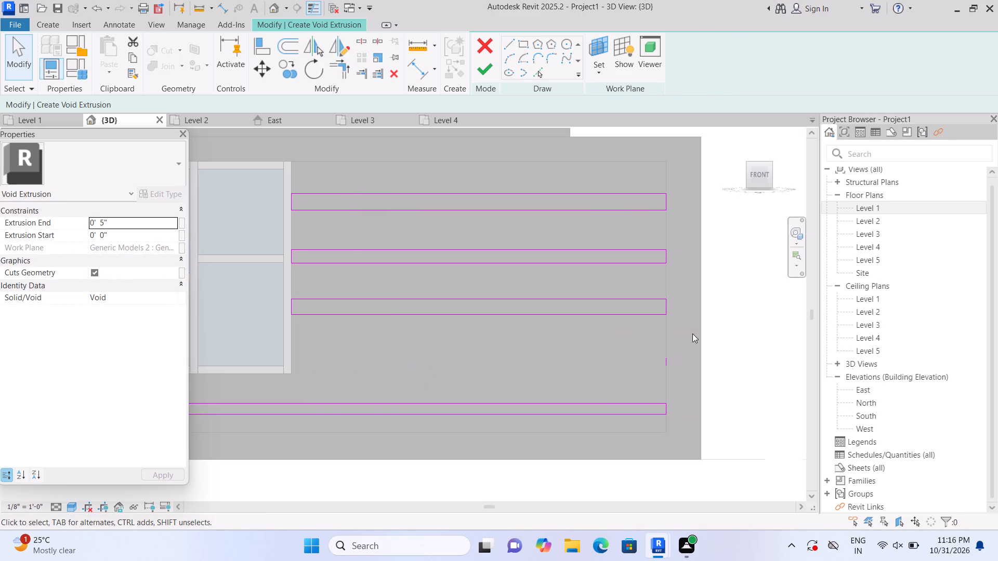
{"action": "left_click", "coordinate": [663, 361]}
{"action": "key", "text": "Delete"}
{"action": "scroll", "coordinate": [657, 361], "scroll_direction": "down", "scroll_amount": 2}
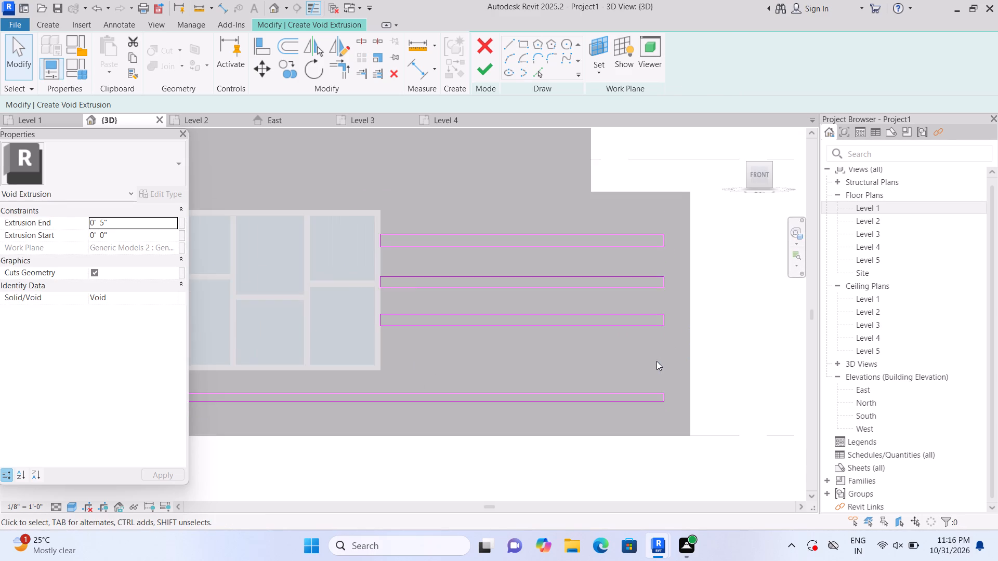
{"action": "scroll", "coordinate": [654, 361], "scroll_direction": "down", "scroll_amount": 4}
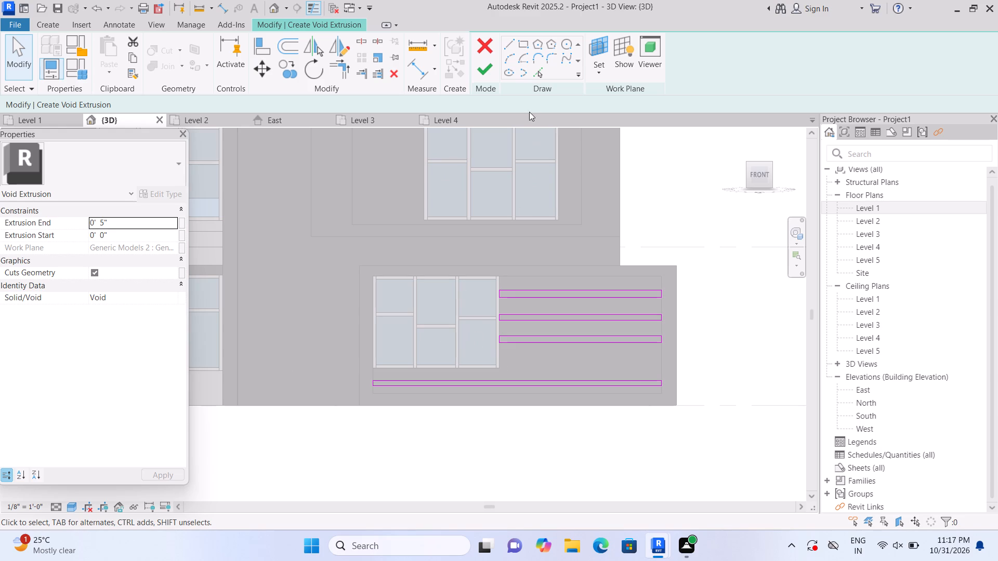
Sketch a thin 10' 3" long strip level with the window's bottom, from the window's outer side to the panel's outer edge.
{"action": "left_click", "coordinate": [521, 45]}
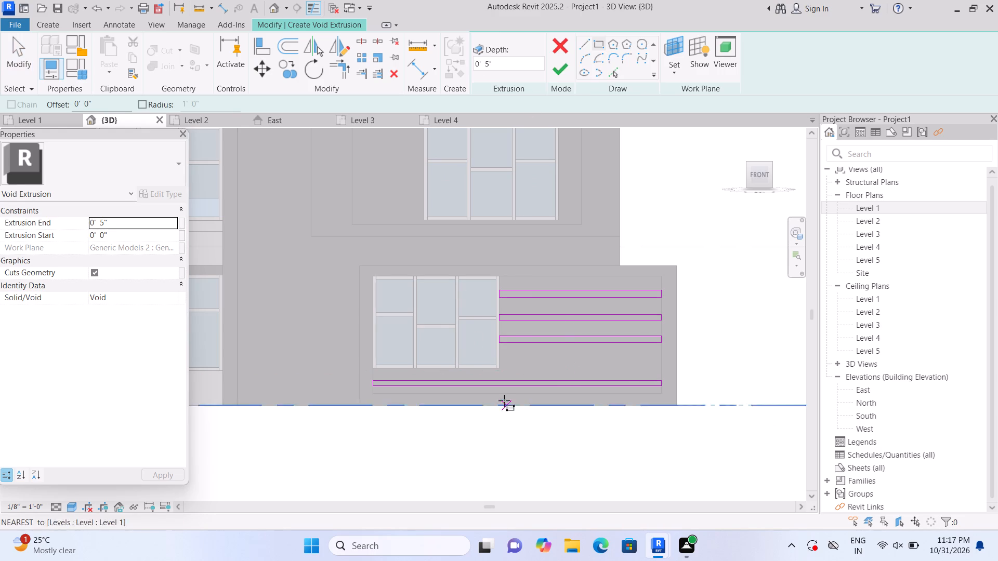
{"action": "scroll", "coordinate": [504, 396], "scroll_direction": "up", "scroll_amount": 2}
{"action": "left_click", "coordinate": [500, 359]}
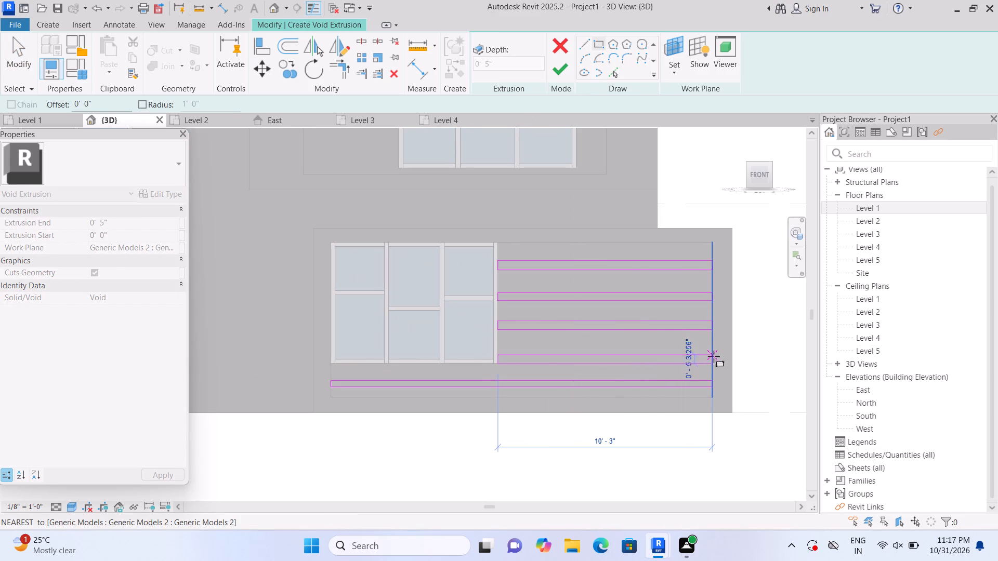
{"action": "scroll", "coordinate": [715, 359], "scroll_direction": "up", "scroll_amount": 3}
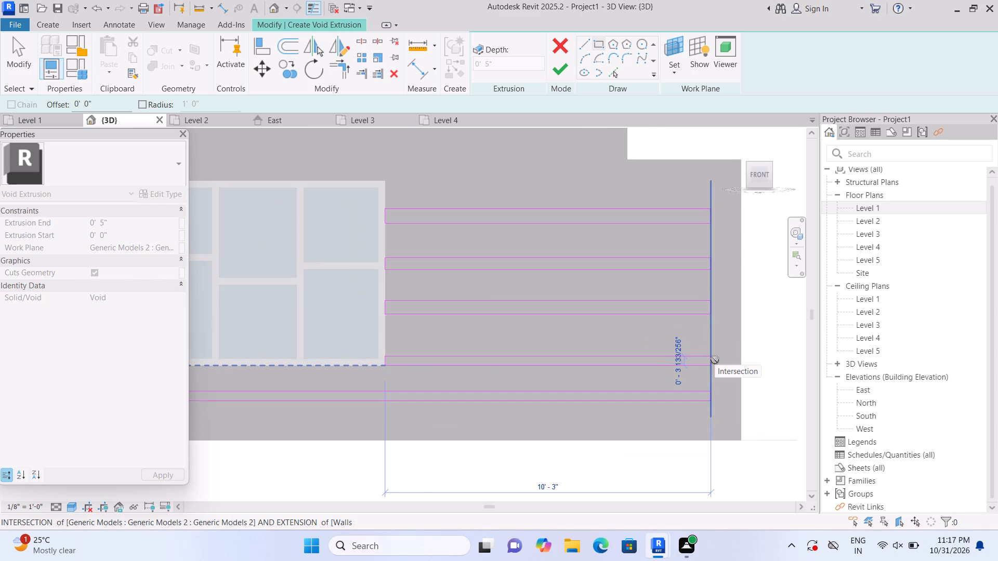
{"action": "scroll", "coordinate": [715, 360], "scroll_direction": "up", "scroll_amount": 1}
{"action": "left_click", "coordinate": [715, 360]}
{"action": "scroll", "coordinate": [715, 360], "scroll_direction": "down", "scroll_amount": 5}
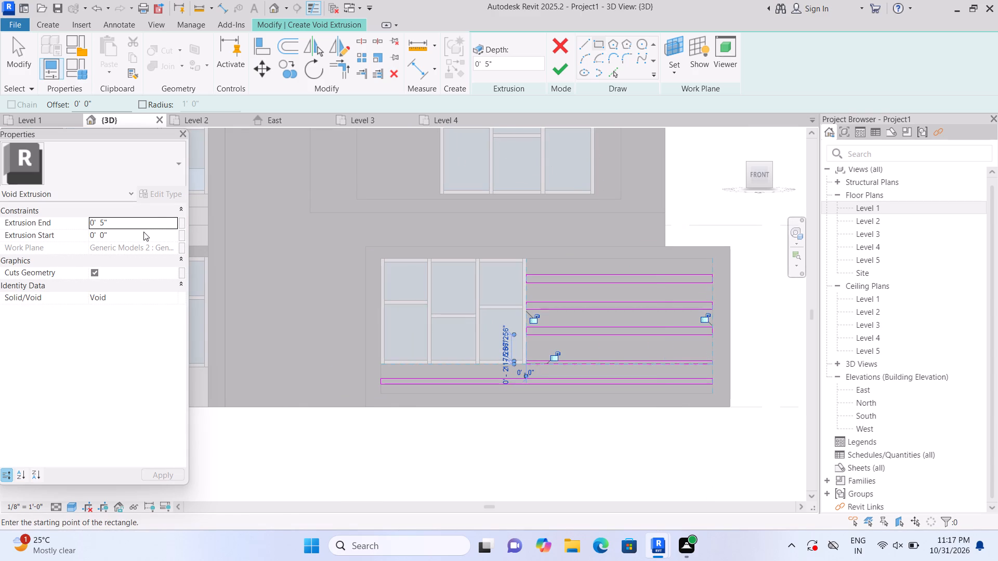
Set the void's extrusion end to 1".
{"action": "left_click", "coordinate": [153, 219]}
{"action": "key", "text": "BackSpace"}
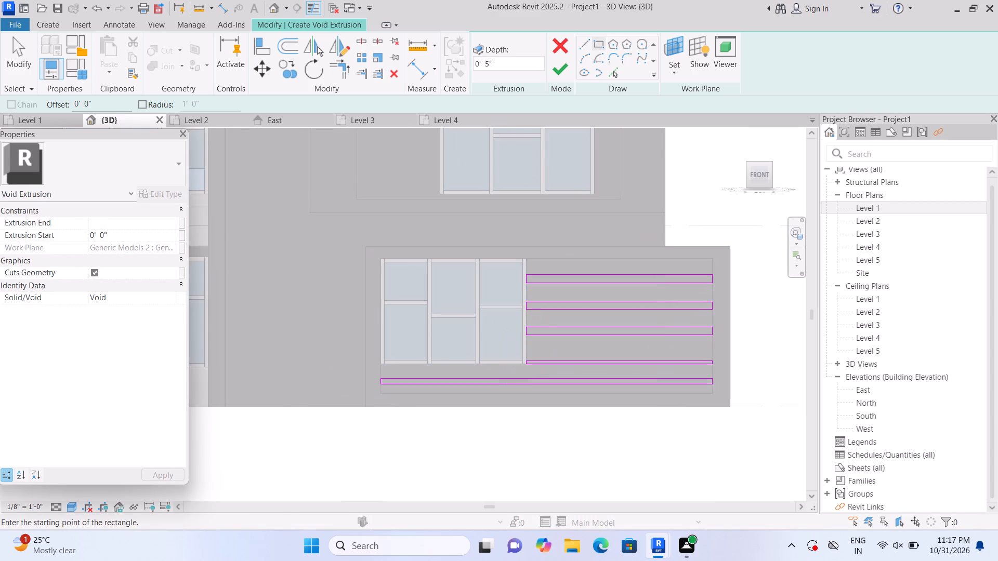
{"action": "type", "text": "1\""}
{"action": "key", "text": "Return"}
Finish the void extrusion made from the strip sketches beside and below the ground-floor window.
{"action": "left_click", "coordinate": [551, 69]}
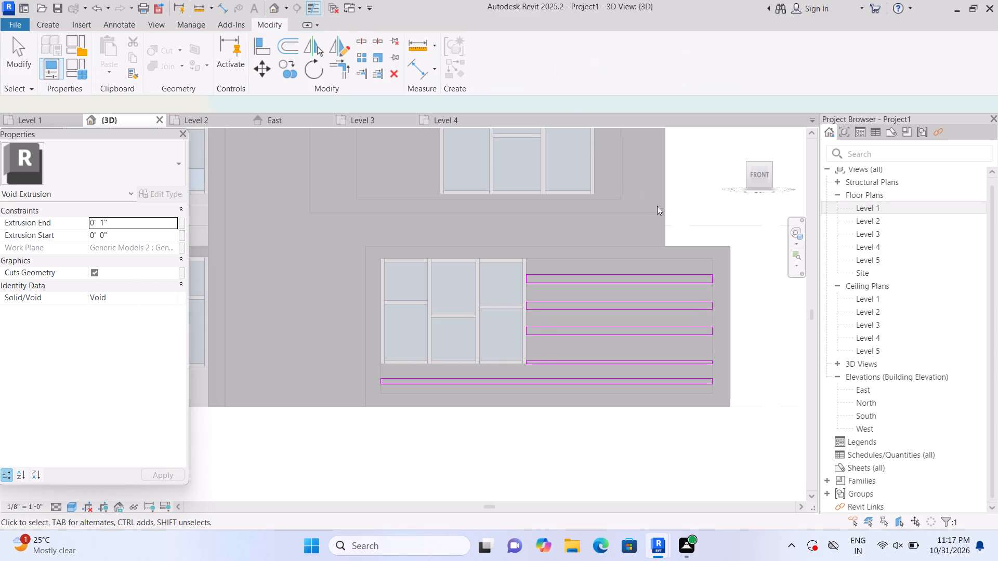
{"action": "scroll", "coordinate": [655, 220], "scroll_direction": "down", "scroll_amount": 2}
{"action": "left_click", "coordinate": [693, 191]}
Examine the void strips around the ground-floor window in isometric and front views, including close-ups of the window's corners.
{"action": "middle_click_drag", "start_coordinate": [673, 300], "coordinate": [601, 314]}
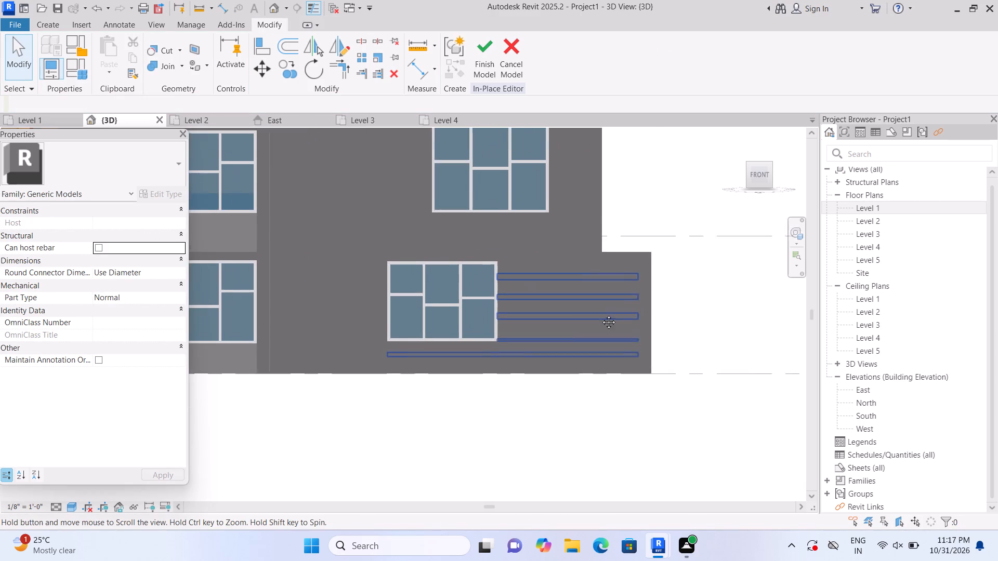
{"action": "middle_click_drag", "start_coordinate": [601, 314], "coordinate": [599, 314]}
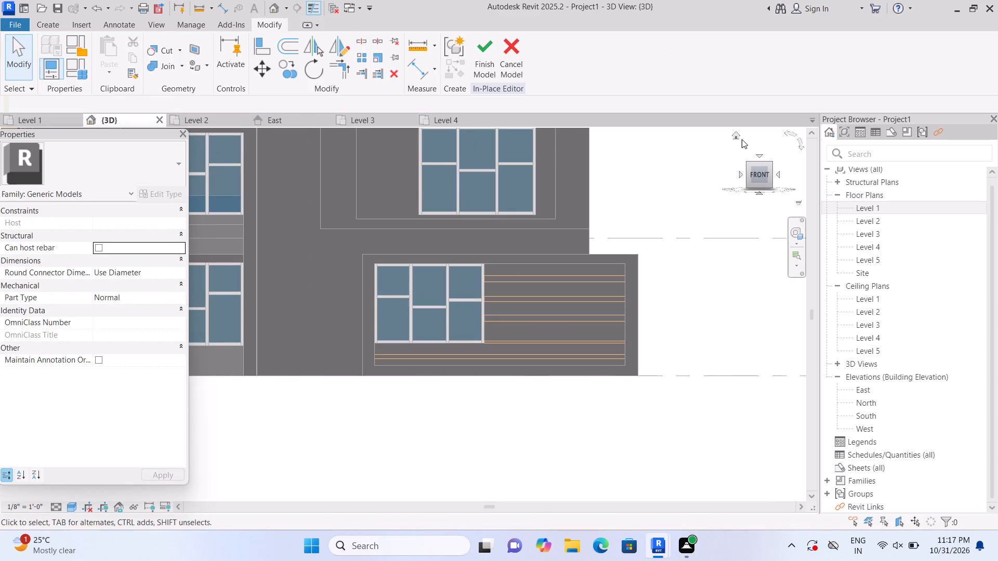
{"action": "left_click", "coordinate": [740, 136]}
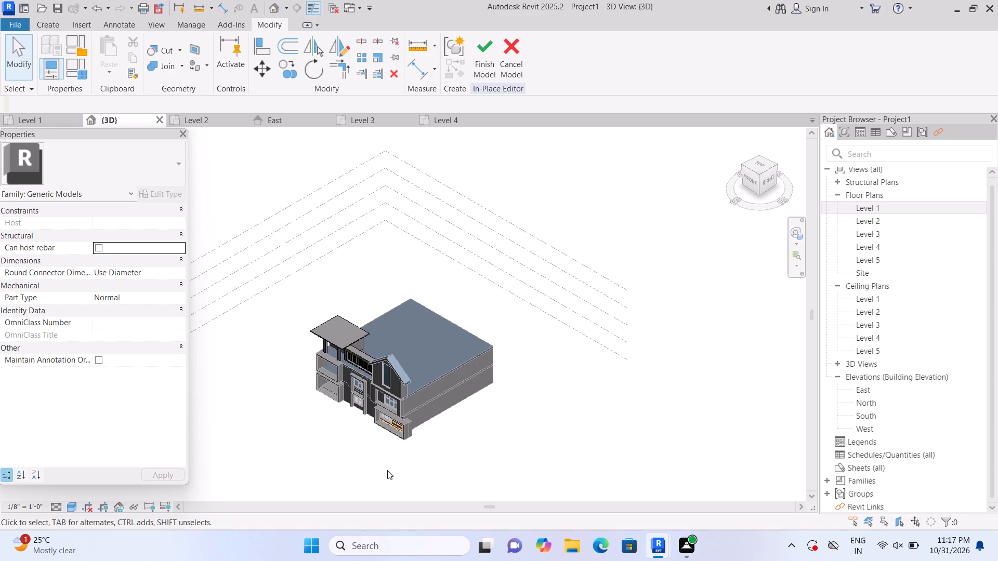
{"action": "scroll", "coordinate": [387, 469], "scroll_direction": "up", "scroll_amount": 9}
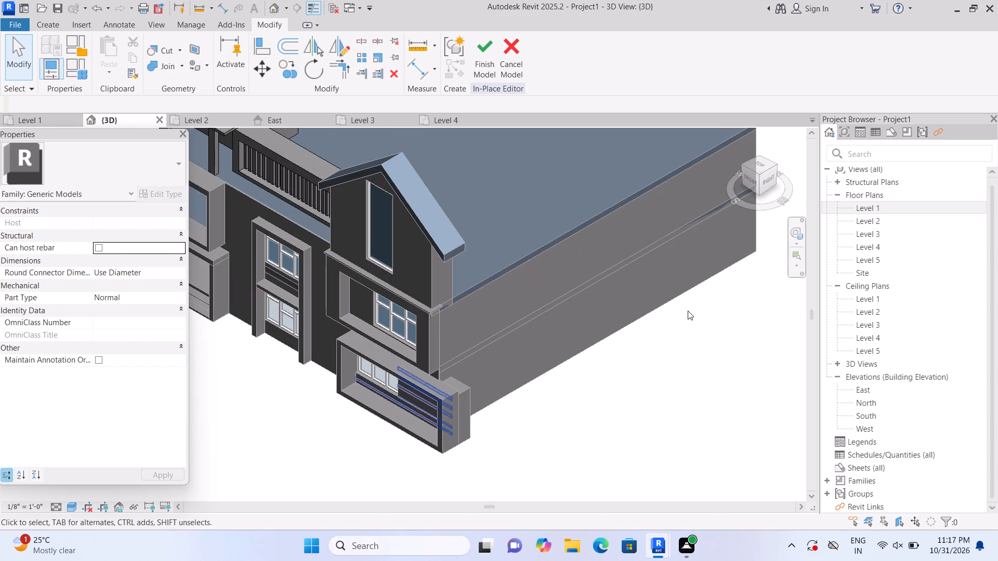
{"action": "left_click", "coordinate": [749, 178]}
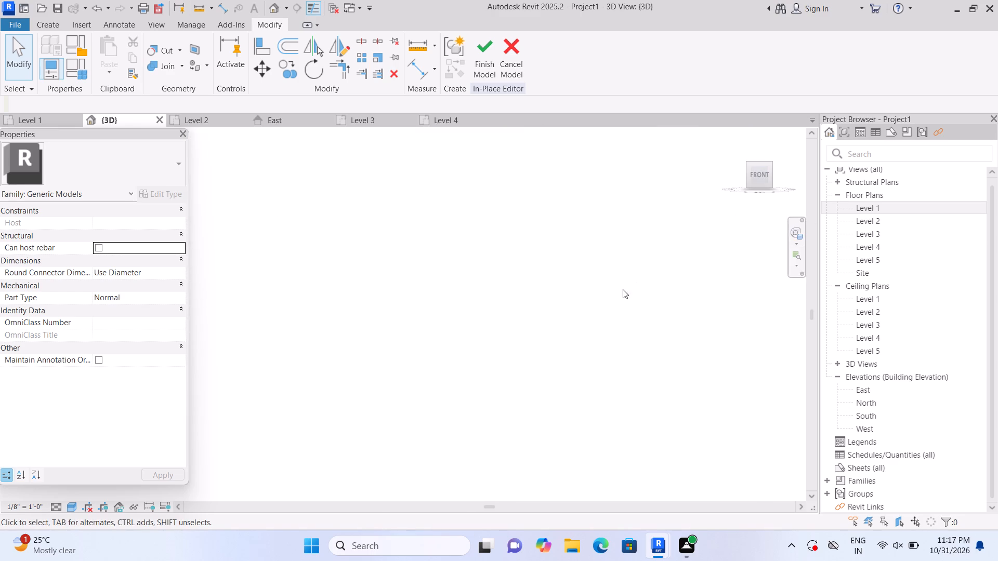
{"action": "scroll", "coordinate": [503, 386], "scroll_direction": "up", "scroll_amount": 12}
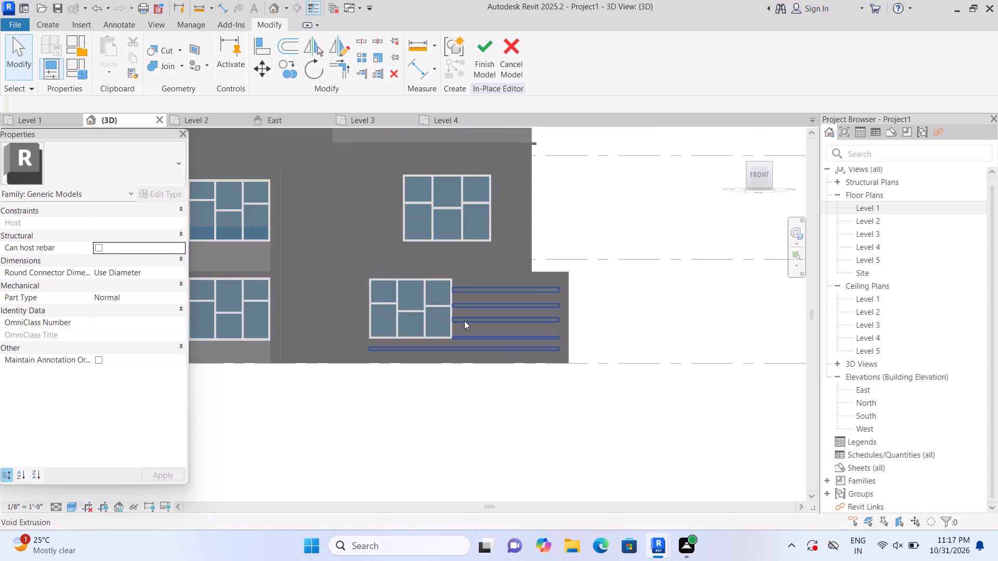
{"action": "scroll", "coordinate": [464, 320], "scroll_direction": "up", "scroll_amount": 12}
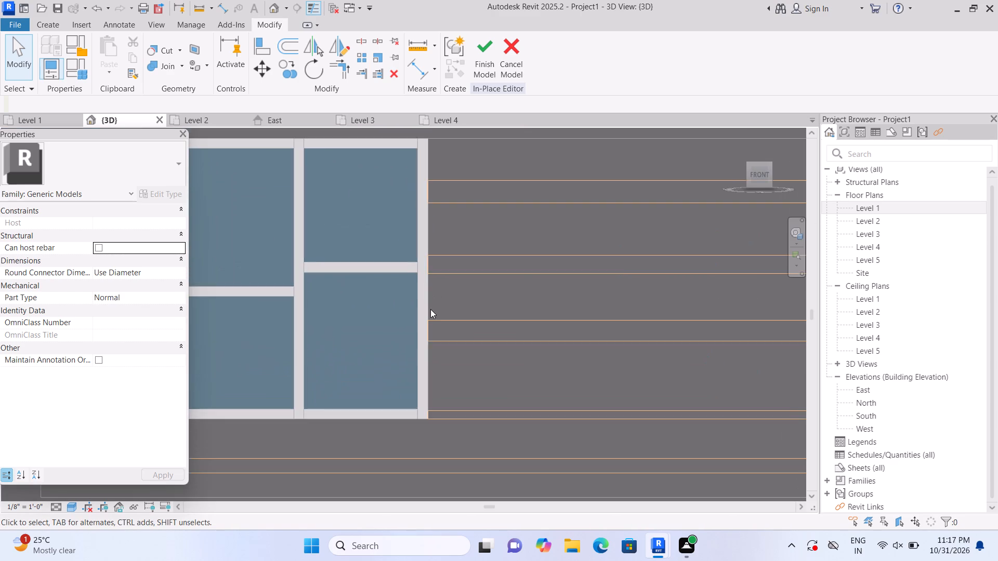
{"action": "scroll", "coordinate": [430, 309], "scroll_direction": "up", "scroll_amount": 5}
{"action": "scroll", "coordinate": [444, 308], "scroll_direction": "down", "scroll_amount": 10}
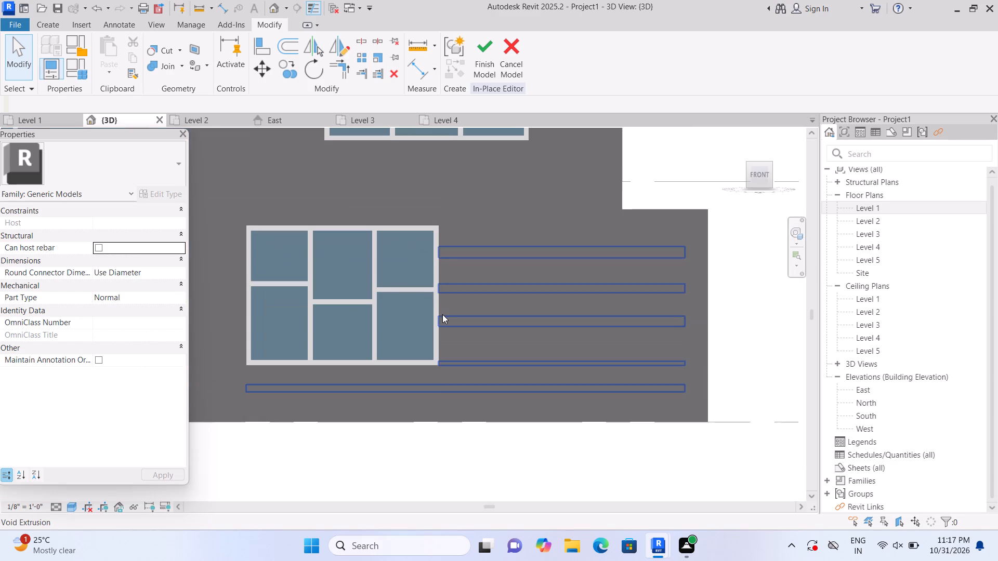
{"action": "scroll", "coordinate": [434, 254], "scroll_direction": "up", "scroll_amount": 10}
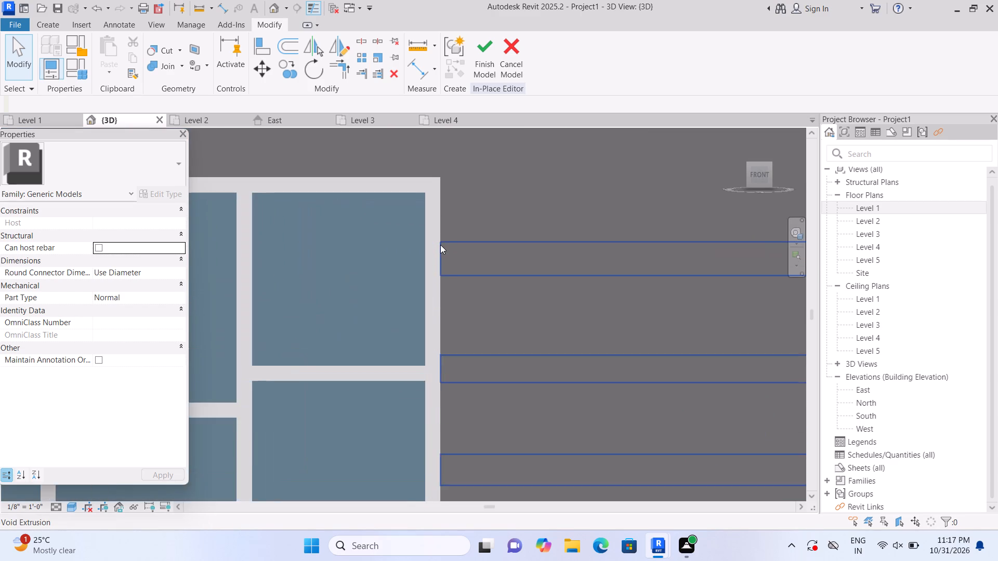
{"action": "scroll", "coordinate": [440, 245], "scroll_direction": "up", "scroll_amount": 20}
{"action": "scroll", "coordinate": [440, 245], "scroll_direction": "up", "scroll_amount": 2}
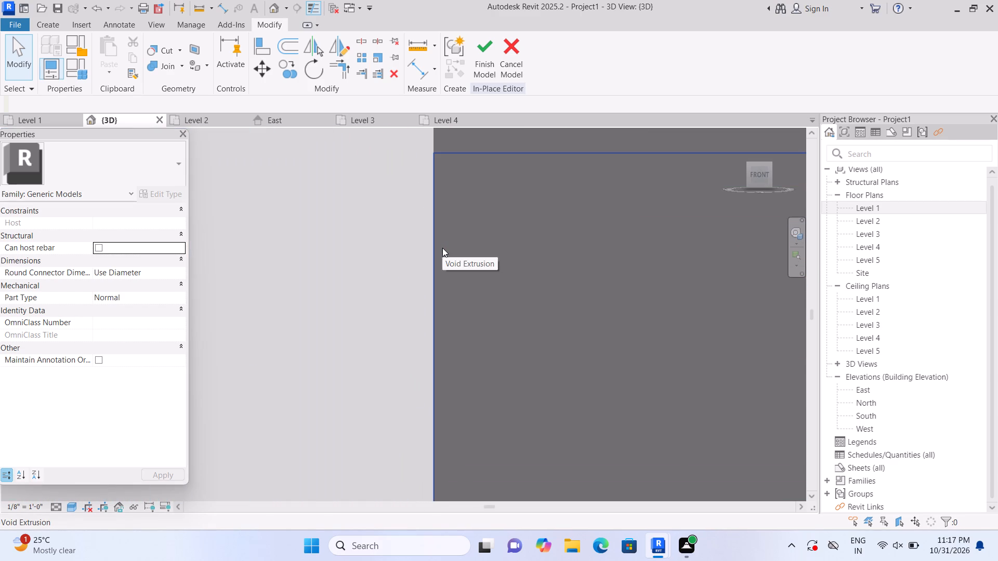
{"action": "scroll", "coordinate": [439, 276], "scroll_direction": "down", "scroll_amount": 11}
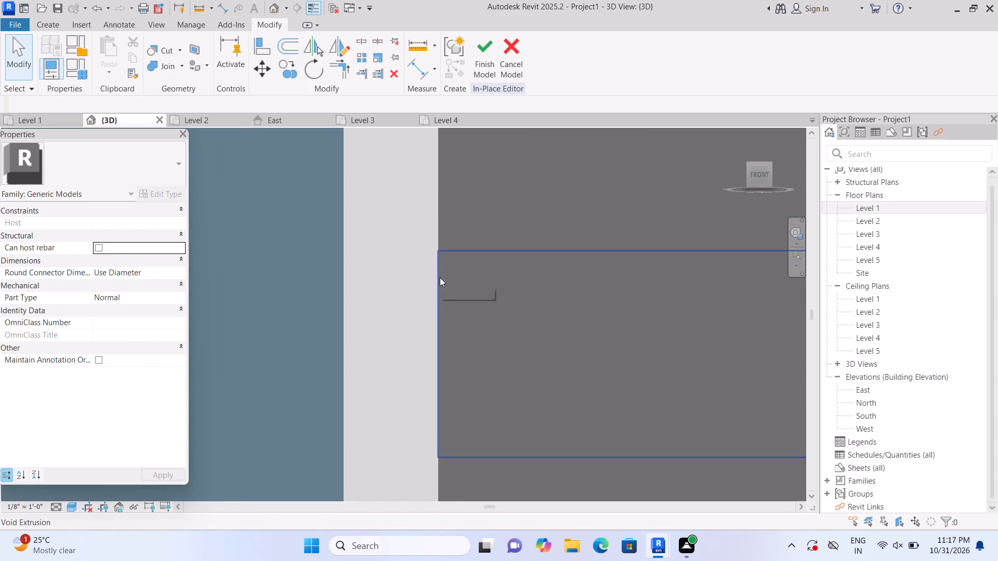
{"action": "scroll", "coordinate": [440, 277], "scroll_direction": "down", "scroll_amount": 17}
{"action": "middle_click_drag", "start_coordinate": [480, 370], "coordinate": [493, 226]}
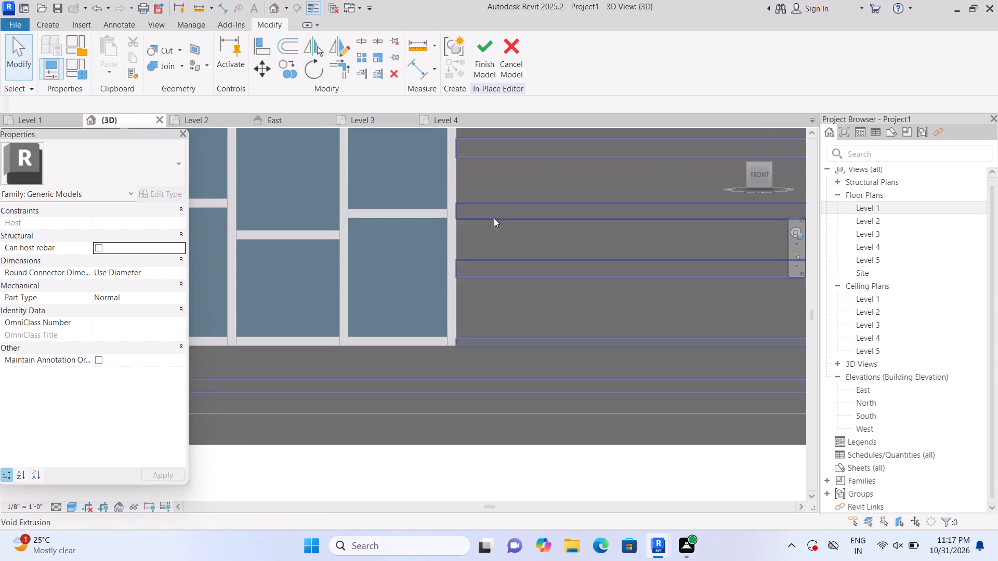
{"action": "scroll", "coordinate": [416, 436], "scroll_direction": "up", "scroll_amount": 1}
{"action": "scroll", "coordinate": [453, 341], "scroll_direction": "up", "scroll_amount": 10}
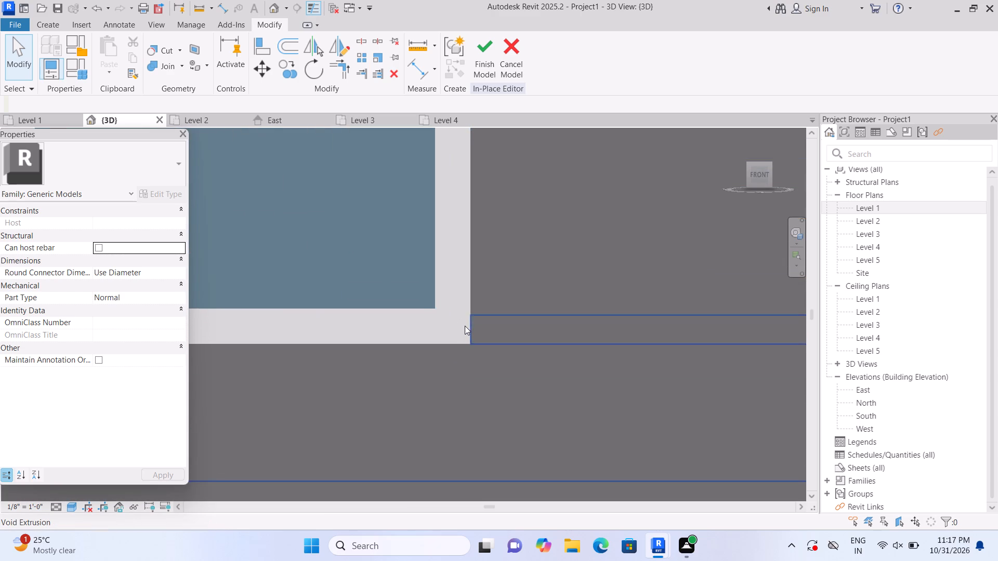
{"action": "scroll", "coordinate": [465, 326], "scroll_direction": "down", "scroll_amount": 17}
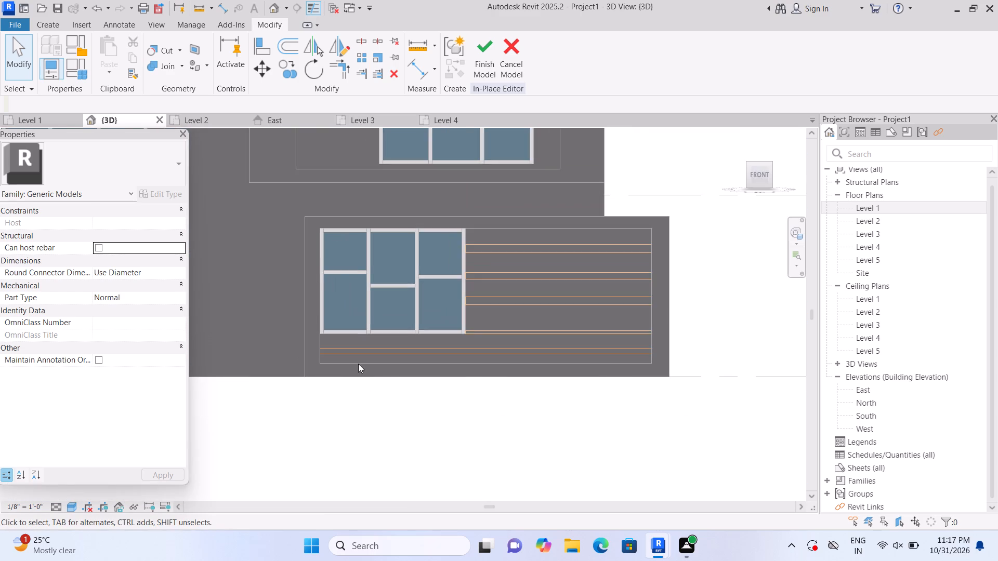
{"action": "scroll", "coordinate": [355, 362], "scroll_direction": "up", "scroll_amount": 3}
{"action": "scroll", "coordinate": [354, 362], "scroll_direction": "down", "scroll_amount": 4}
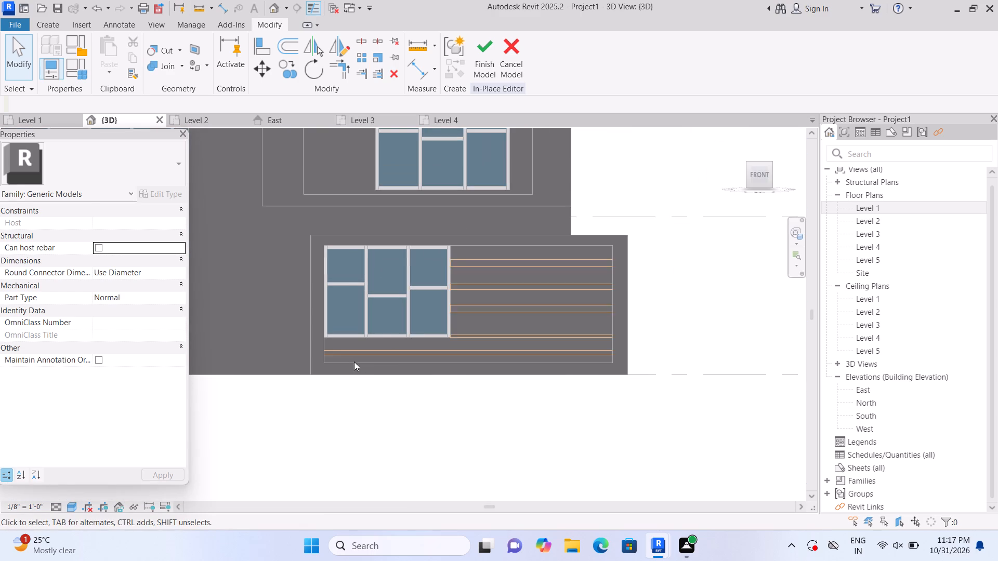
{"action": "left_click", "coordinate": [574, 307]}
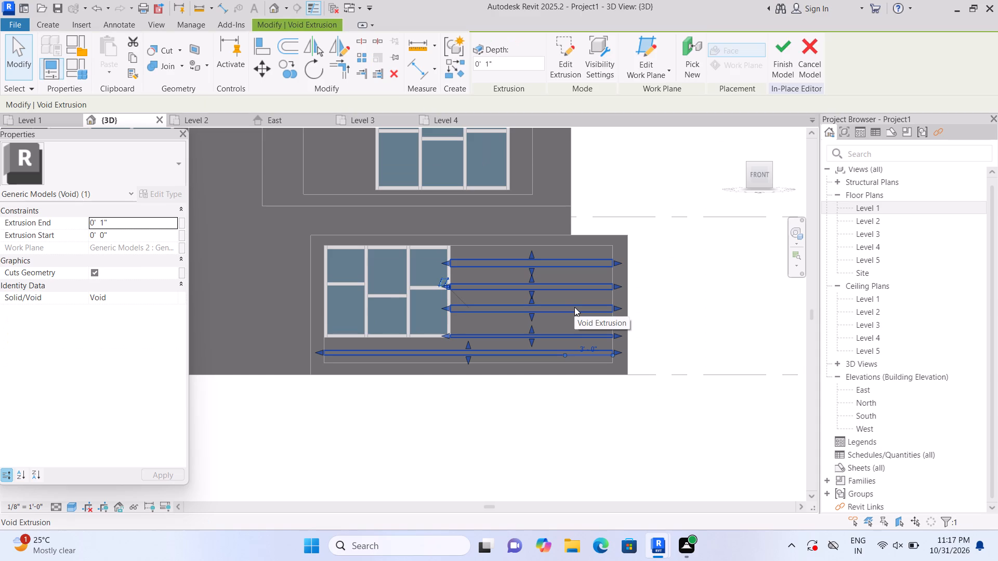
{"action": "left_click", "coordinate": [715, 295]}
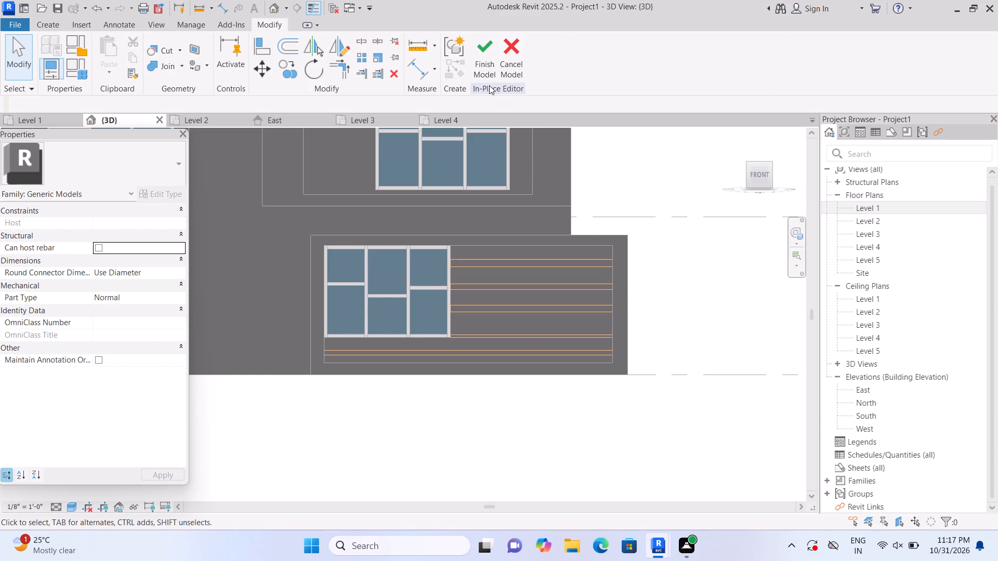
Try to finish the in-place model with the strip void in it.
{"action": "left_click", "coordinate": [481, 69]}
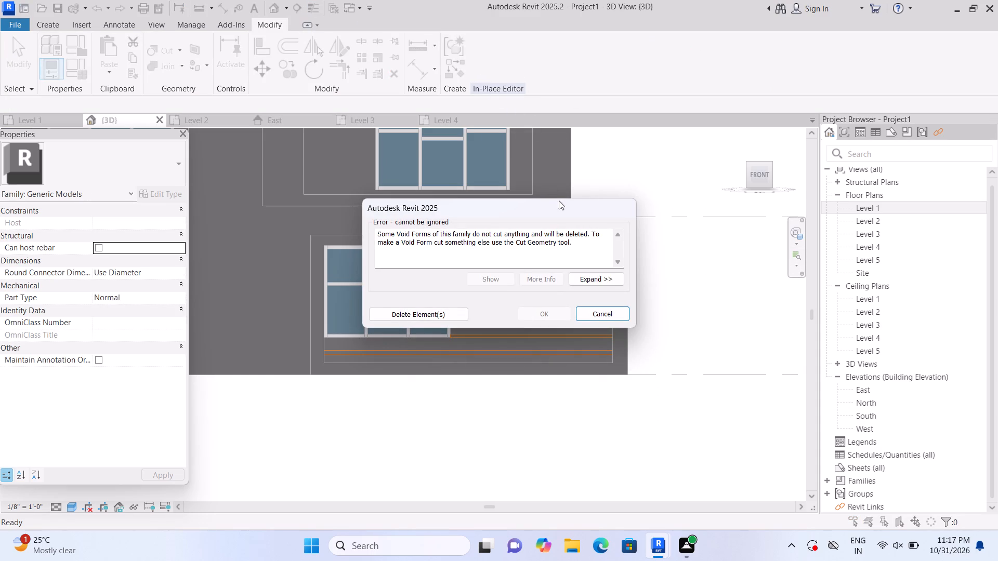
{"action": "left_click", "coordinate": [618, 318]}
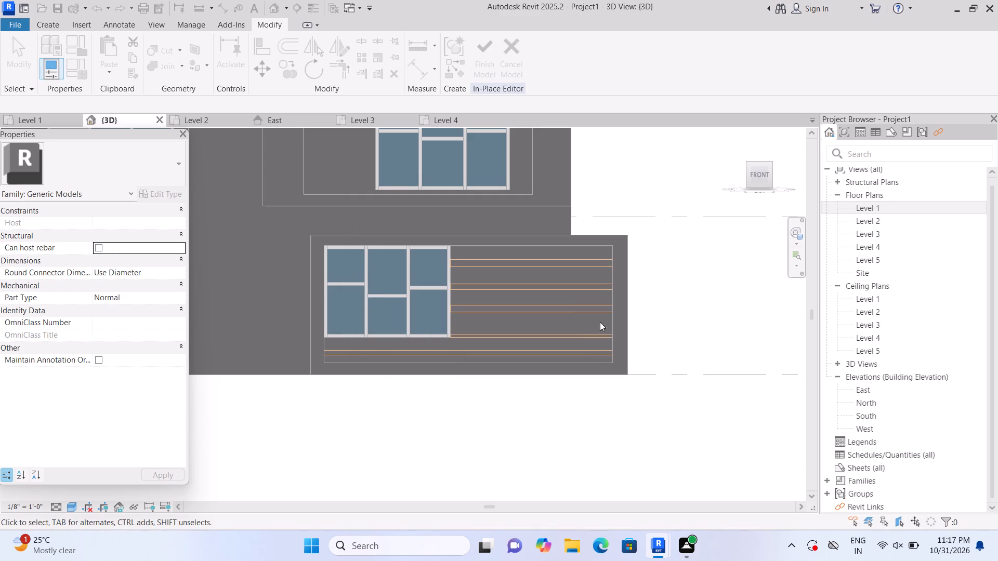
Delete the void extrusion containing all the horizontal strips around the ground-floor window.
{"action": "left_click", "coordinate": [560, 268]}
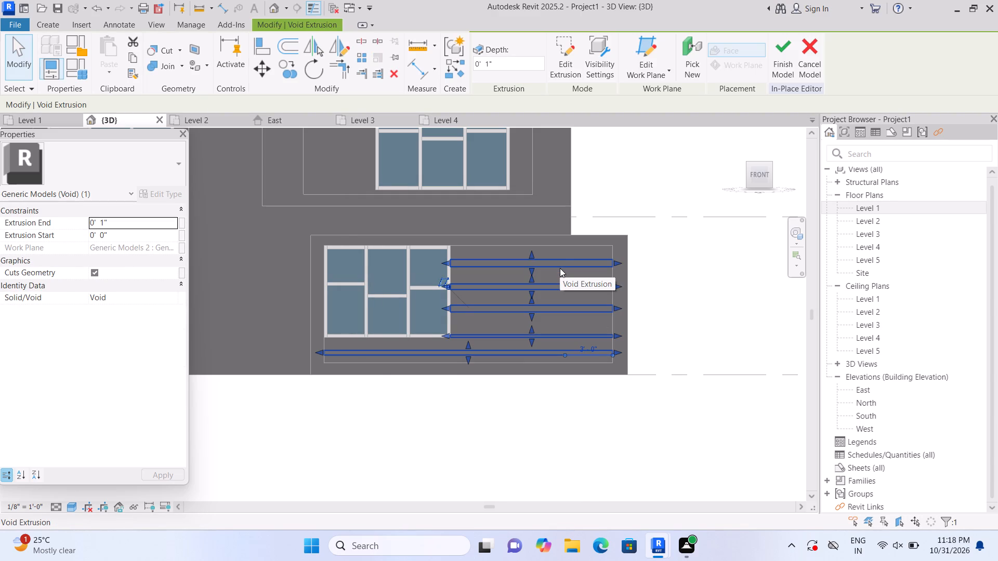
{"action": "key", "text": "Delete"}
Show the whole building in an isometric view and switch it to a realistic visual style.
{"action": "scroll", "coordinate": [562, 271], "scroll_direction": "down", "scroll_amount": 10}
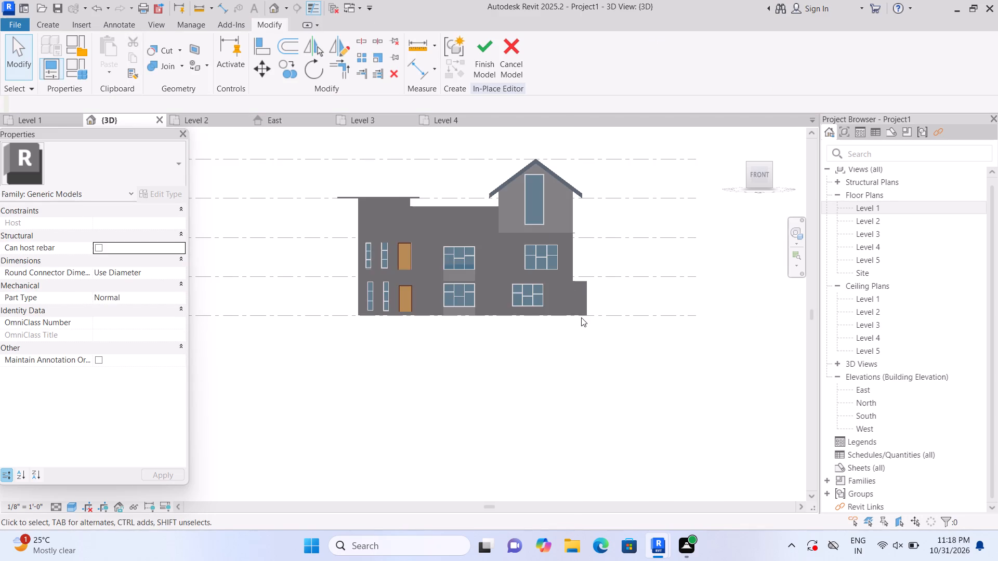
{"action": "left_click", "coordinate": [732, 134]}
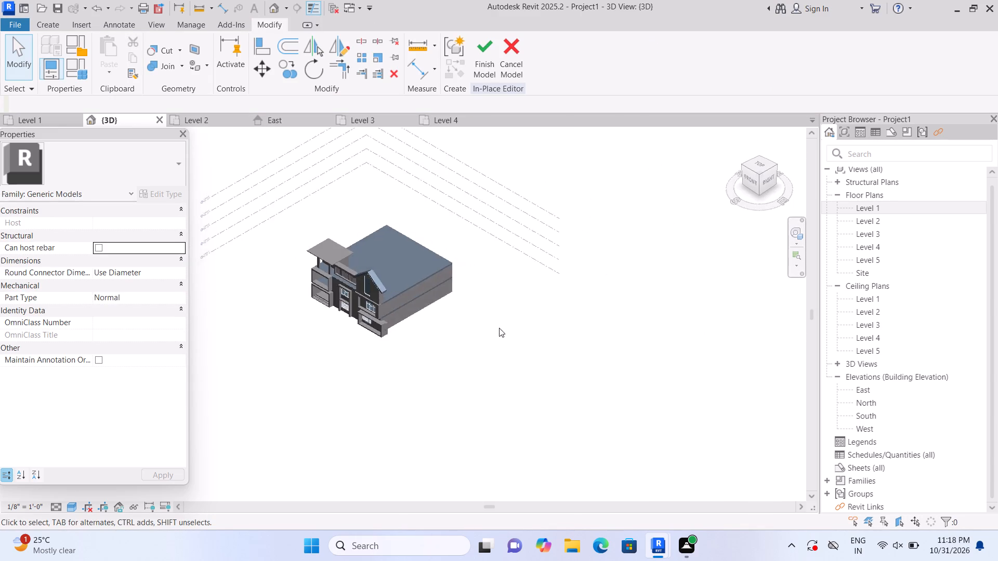
{"action": "scroll", "coordinate": [344, 360], "scroll_direction": "up", "scroll_amount": 5}
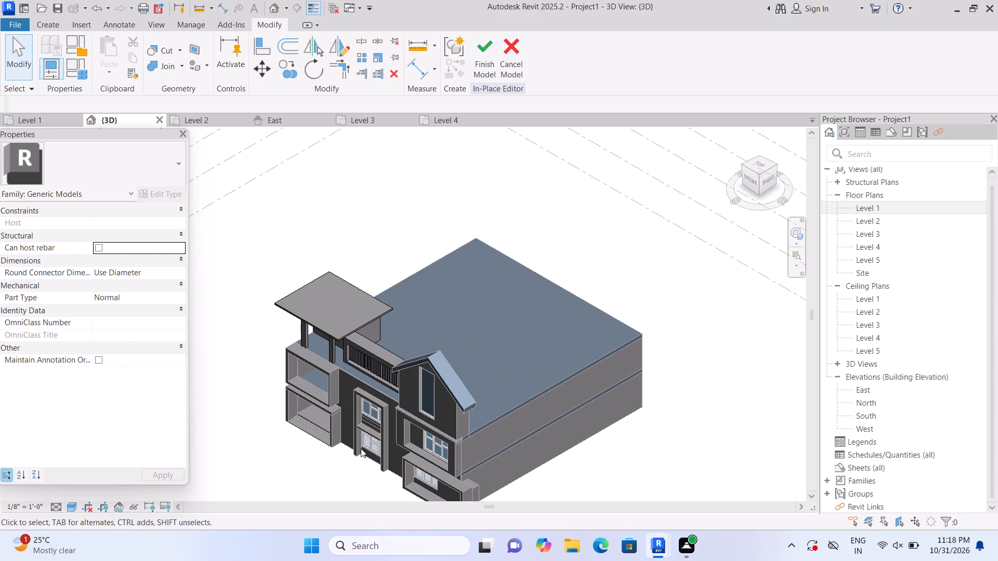
{"action": "middle_click_drag", "start_coordinate": [361, 448], "coordinate": [340, 363]}
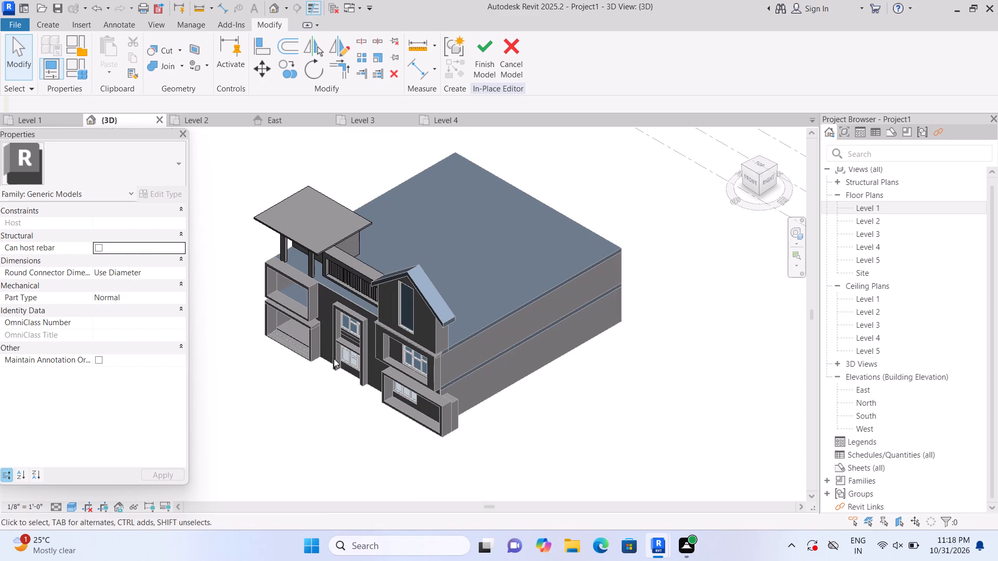
{"action": "scroll", "coordinate": [334, 358], "scroll_direction": "up", "scroll_amount": 2}
{"action": "scroll", "coordinate": [334, 358], "scroll_direction": "down", "scroll_amount": 2}
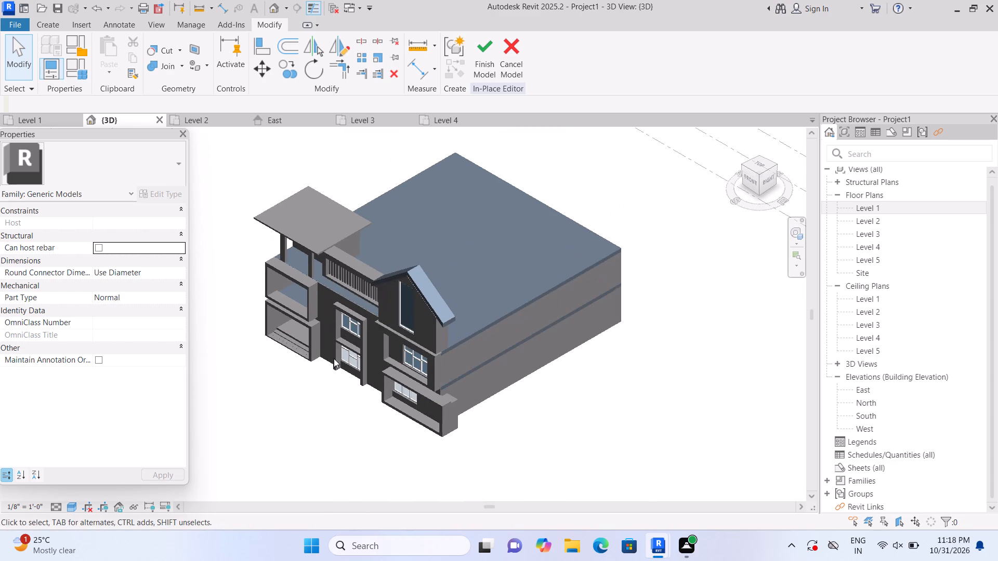
{"action": "left_click", "coordinate": [69, 507]}
{"action": "left_click", "coordinate": [115, 497]}
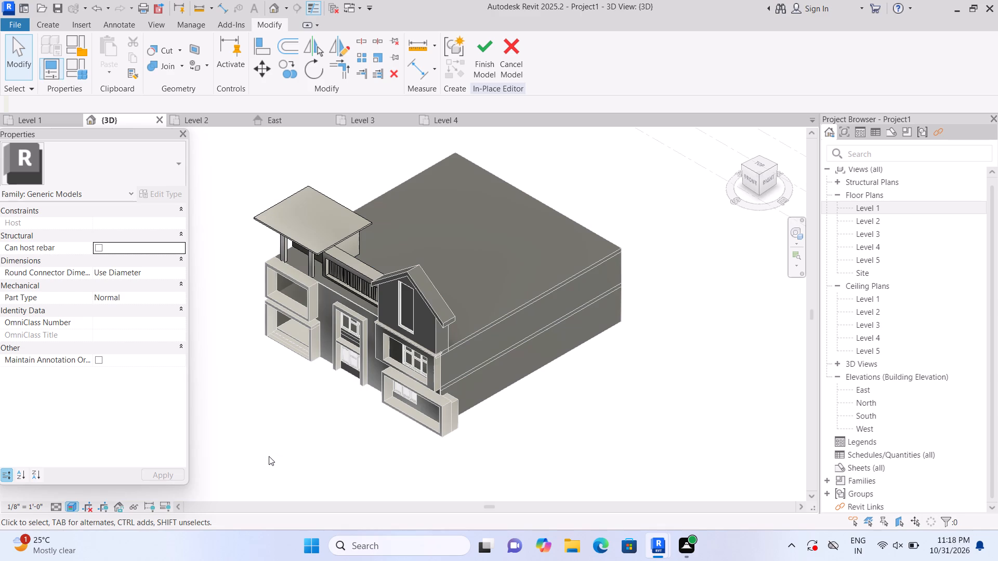
Examine the front facade up close, including the window surrounds, the framed recesses and the floor edges below their narrow windows.
{"action": "scroll", "coordinate": [412, 364], "scroll_direction": "up", "scroll_amount": 2}
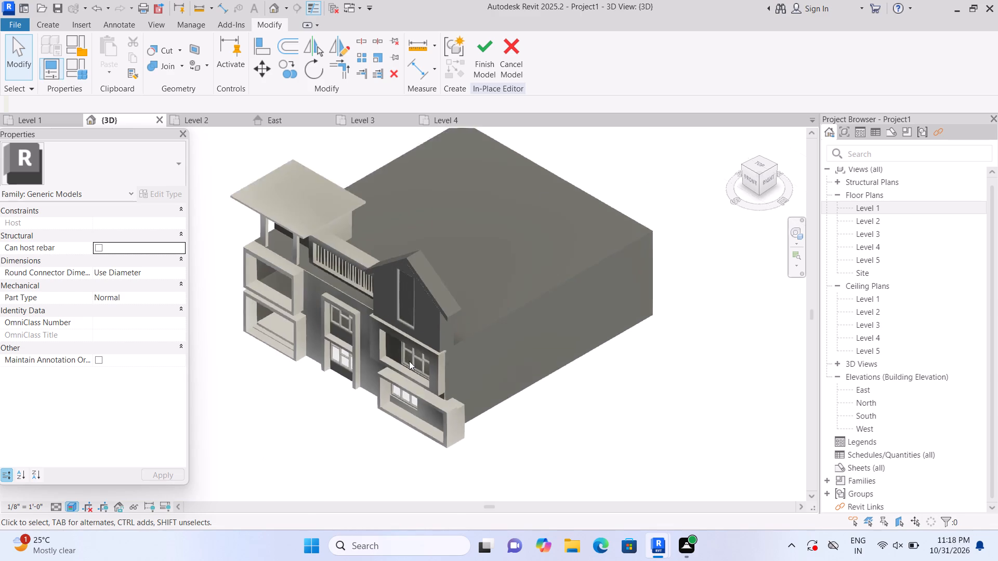
{"action": "scroll", "coordinate": [409, 361], "scroll_direction": "up", "scroll_amount": 3}
{"action": "scroll", "coordinate": [359, 419], "scroll_direction": "up", "scroll_amount": 3}
{"action": "middle_click_drag", "start_coordinate": [356, 423], "coordinate": [391, 381]}
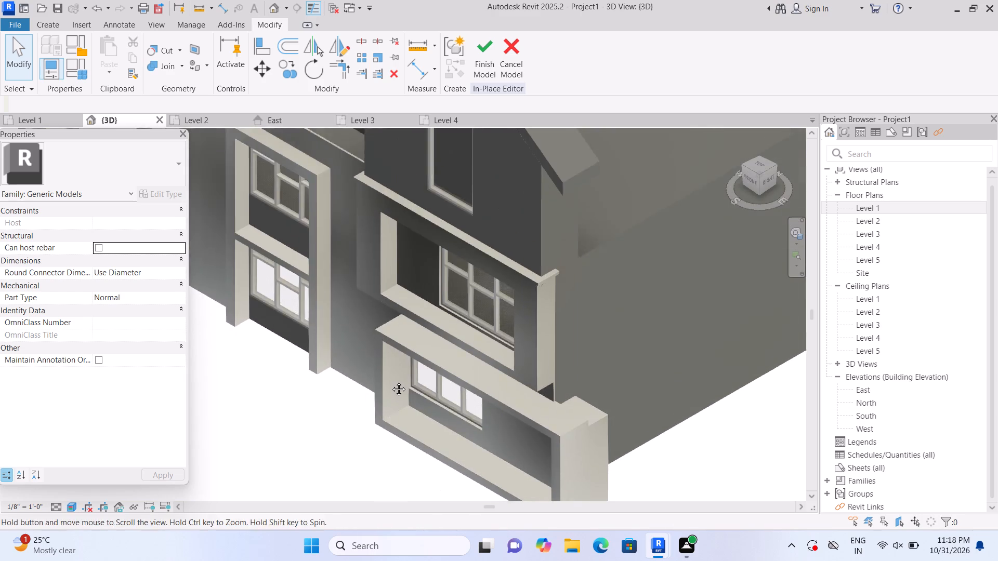
{"action": "middle_click_drag", "start_coordinate": [391, 381], "coordinate": [391, 381]}
{"action": "scroll", "coordinate": [377, 390], "scroll_direction": "down", "scroll_amount": 3}
{"action": "middle_click_drag", "start_coordinate": [346, 362], "coordinate": [474, 413]}
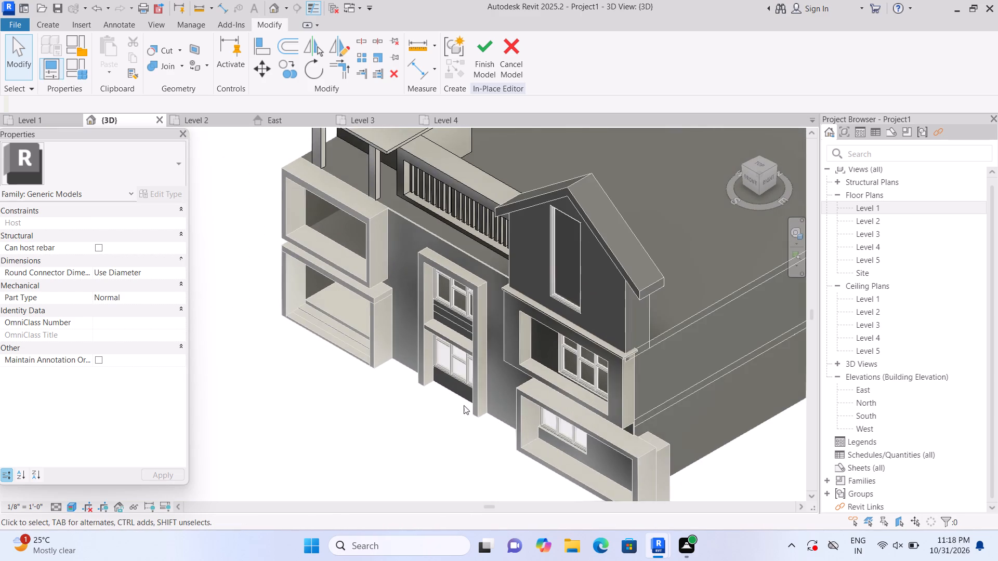
{"action": "scroll", "coordinate": [448, 366], "scroll_direction": "up", "scroll_amount": 3}
{"action": "middle_click_drag", "start_coordinate": [280, 438], "coordinate": [348, 348], "text": "shift"}
{"action": "middle_click", "coordinate": [347, 348], "text": "shift"}
{"action": "middle_click_drag", "start_coordinate": [385, 330], "coordinate": [292, 456]}
{"action": "middle_click_drag", "start_coordinate": [428, 366], "coordinate": [356, 413]}
{"action": "scroll", "coordinate": [356, 413], "scroll_direction": "up", "scroll_amount": 1}
{"action": "scroll", "coordinate": [459, 368], "scroll_direction": "up", "scroll_amount": 8}
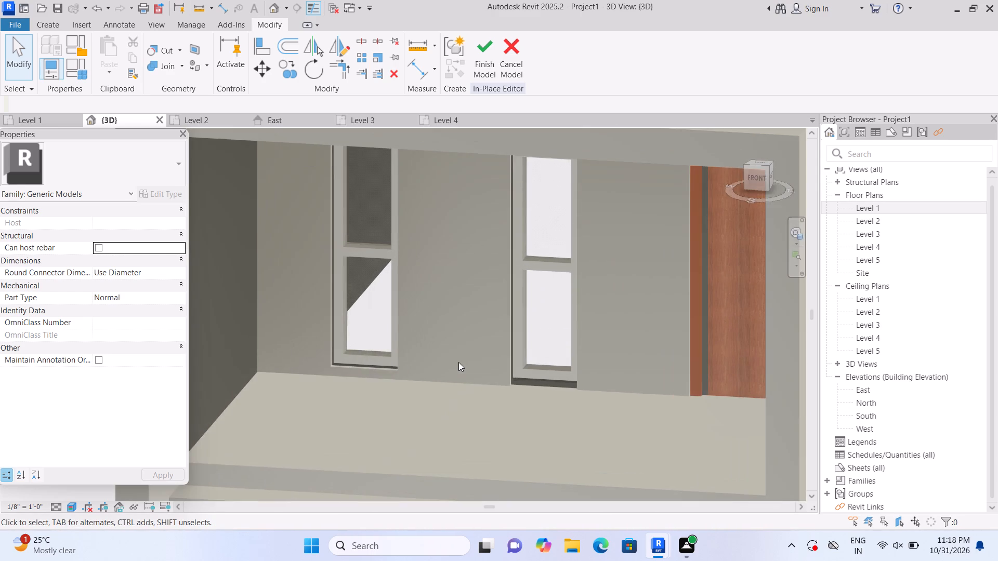
{"action": "scroll", "coordinate": [458, 362], "scroll_direction": "up", "scroll_amount": 6}
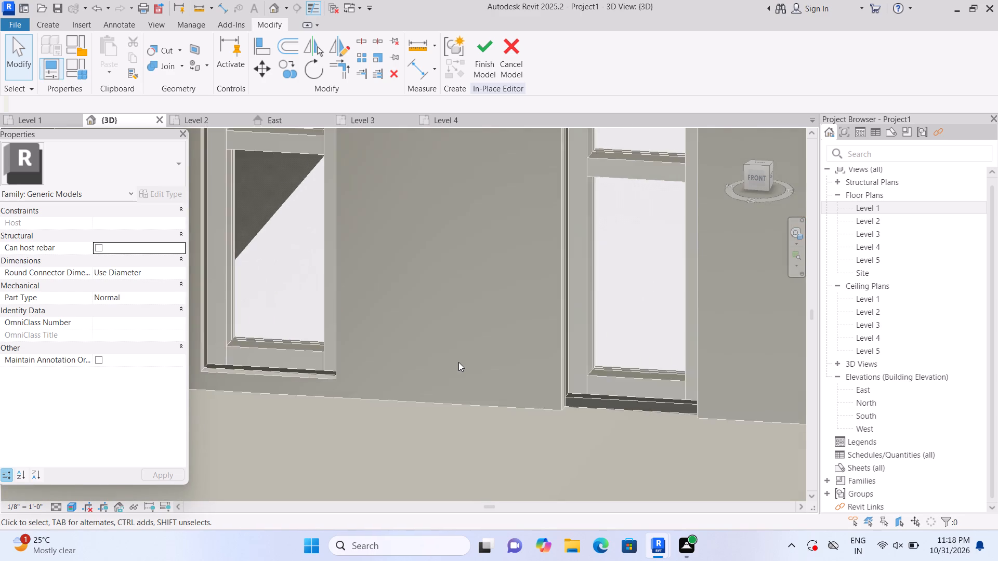
{"action": "middle_click_drag", "start_coordinate": [458, 362], "coordinate": [677, 358]}
{"action": "scroll", "coordinate": [660, 362], "scroll_direction": "down", "scroll_amount": 10}
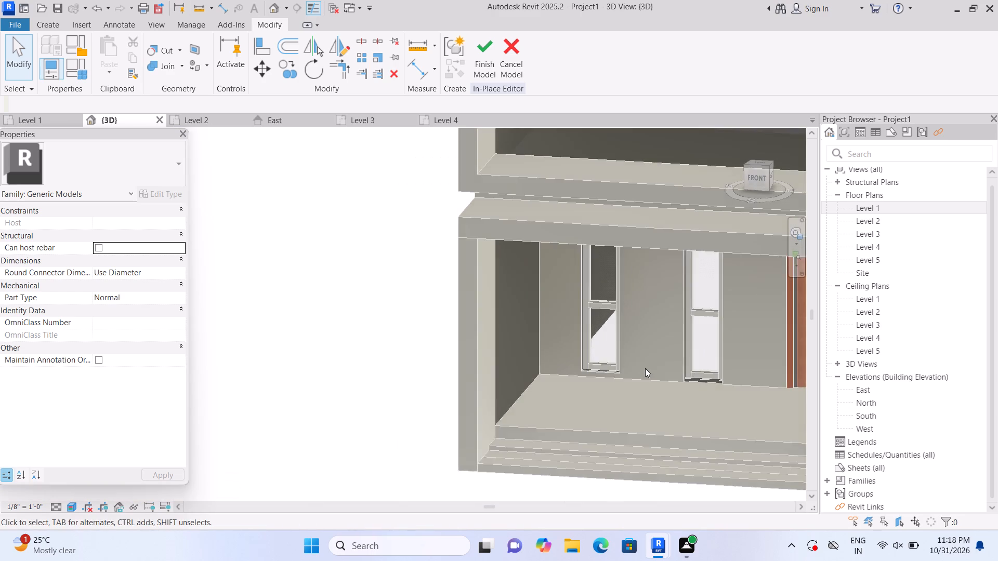
{"action": "scroll", "coordinate": [645, 368], "scroll_direction": "down", "scroll_amount": 4}
{"action": "middle_click_drag", "start_coordinate": [648, 368], "coordinate": [496, 353]}
{"action": "scroll", "coordinate": [489, 351], "scroll_direction": "down", "scroll_amount": 2}
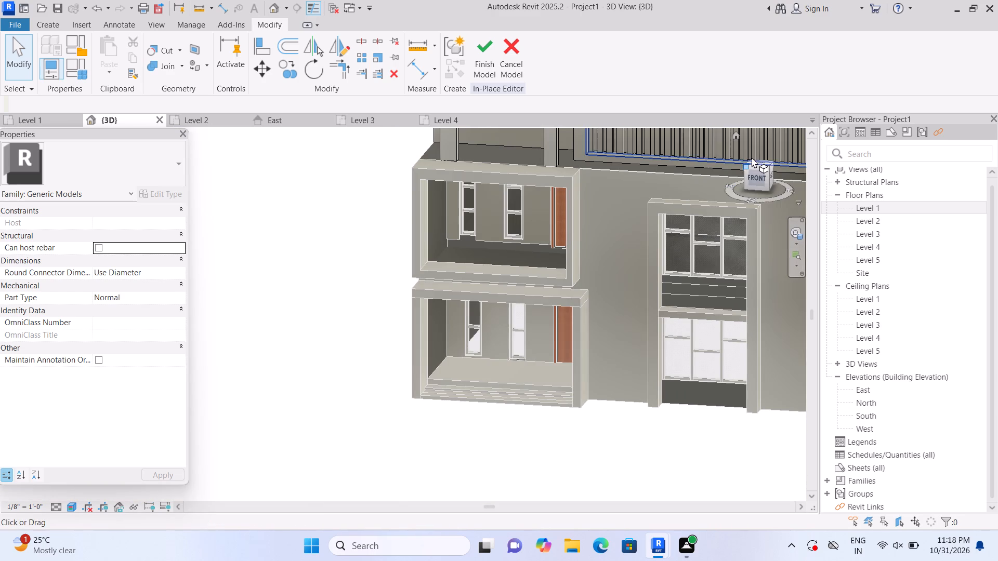
{"action": "left_click", "coordinate": [738, 133]}
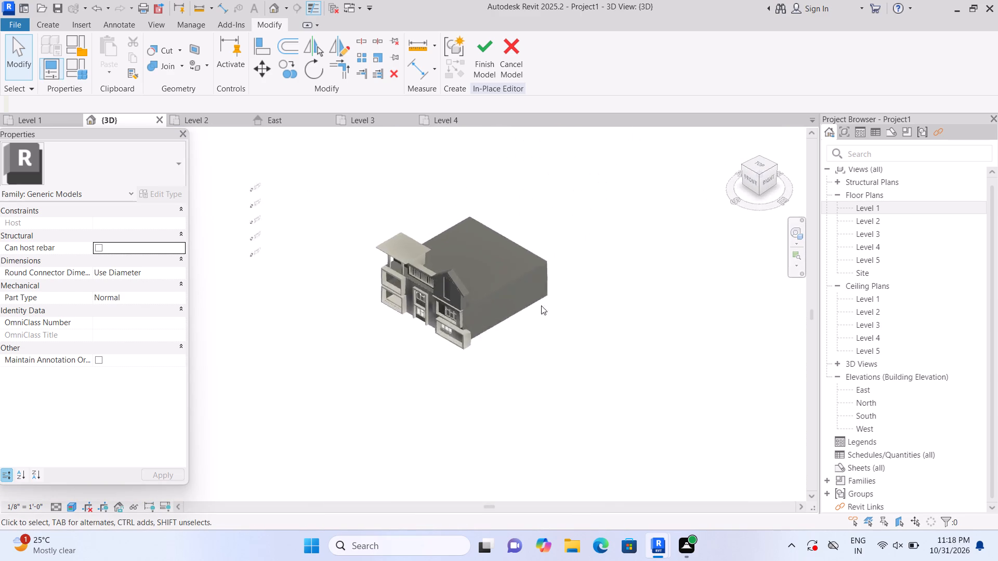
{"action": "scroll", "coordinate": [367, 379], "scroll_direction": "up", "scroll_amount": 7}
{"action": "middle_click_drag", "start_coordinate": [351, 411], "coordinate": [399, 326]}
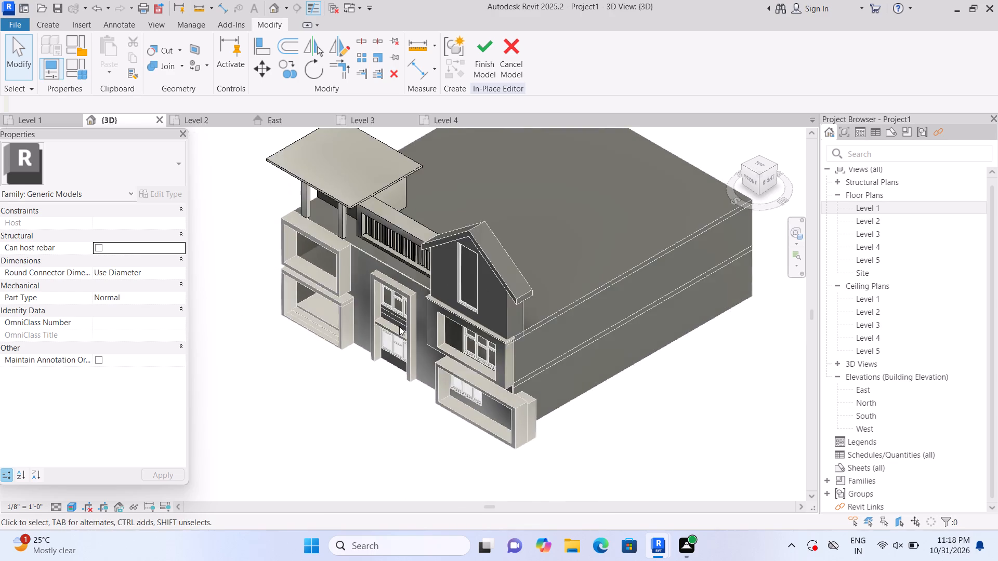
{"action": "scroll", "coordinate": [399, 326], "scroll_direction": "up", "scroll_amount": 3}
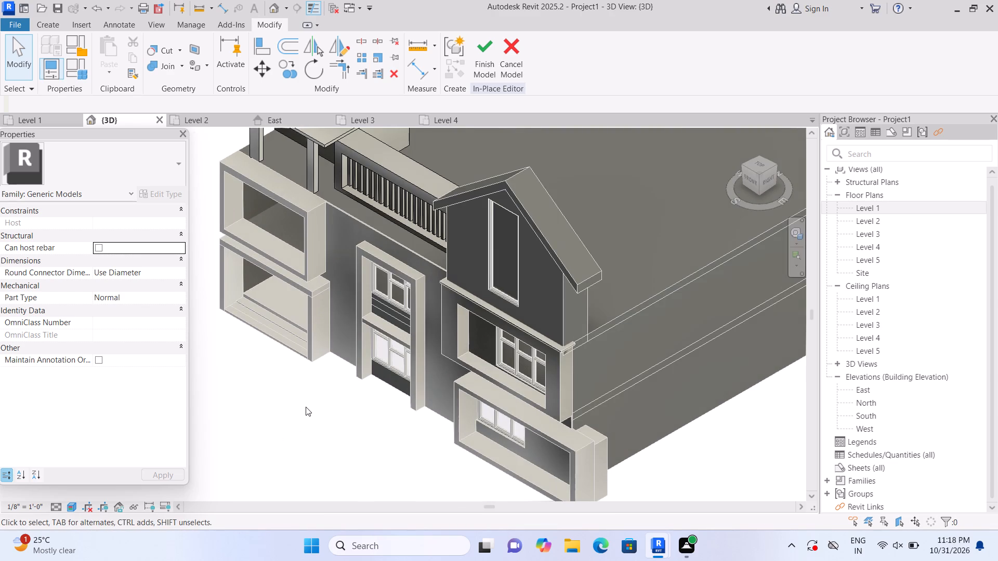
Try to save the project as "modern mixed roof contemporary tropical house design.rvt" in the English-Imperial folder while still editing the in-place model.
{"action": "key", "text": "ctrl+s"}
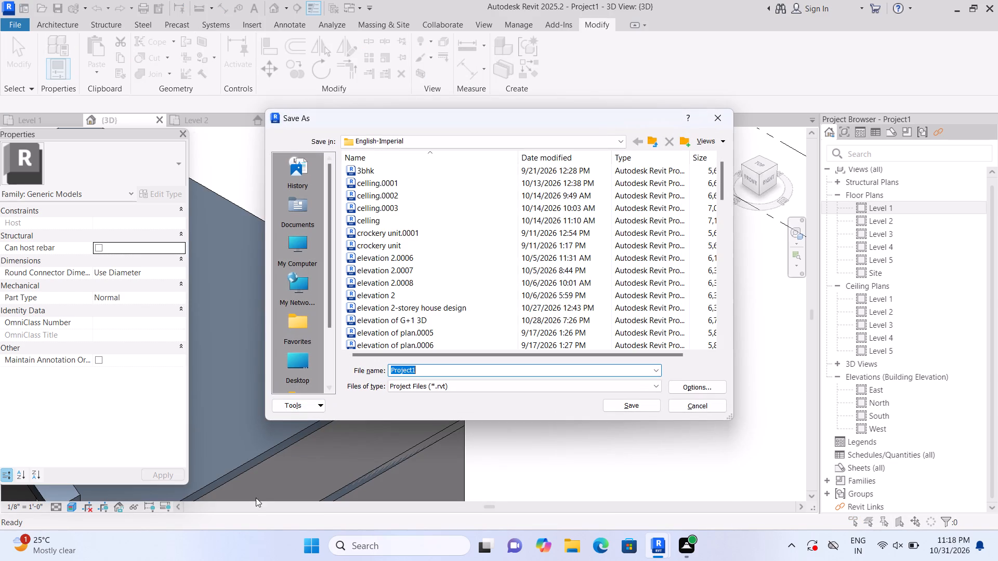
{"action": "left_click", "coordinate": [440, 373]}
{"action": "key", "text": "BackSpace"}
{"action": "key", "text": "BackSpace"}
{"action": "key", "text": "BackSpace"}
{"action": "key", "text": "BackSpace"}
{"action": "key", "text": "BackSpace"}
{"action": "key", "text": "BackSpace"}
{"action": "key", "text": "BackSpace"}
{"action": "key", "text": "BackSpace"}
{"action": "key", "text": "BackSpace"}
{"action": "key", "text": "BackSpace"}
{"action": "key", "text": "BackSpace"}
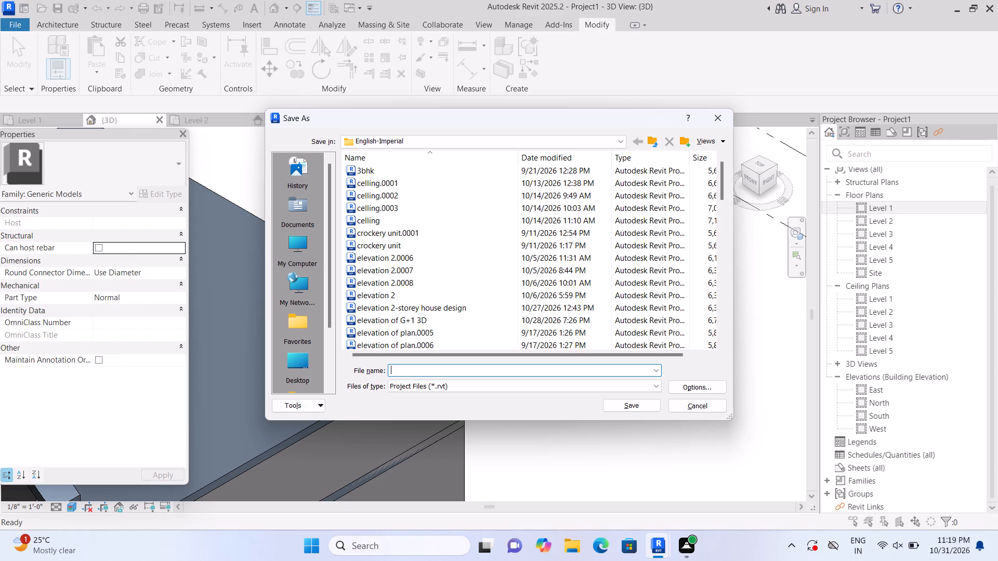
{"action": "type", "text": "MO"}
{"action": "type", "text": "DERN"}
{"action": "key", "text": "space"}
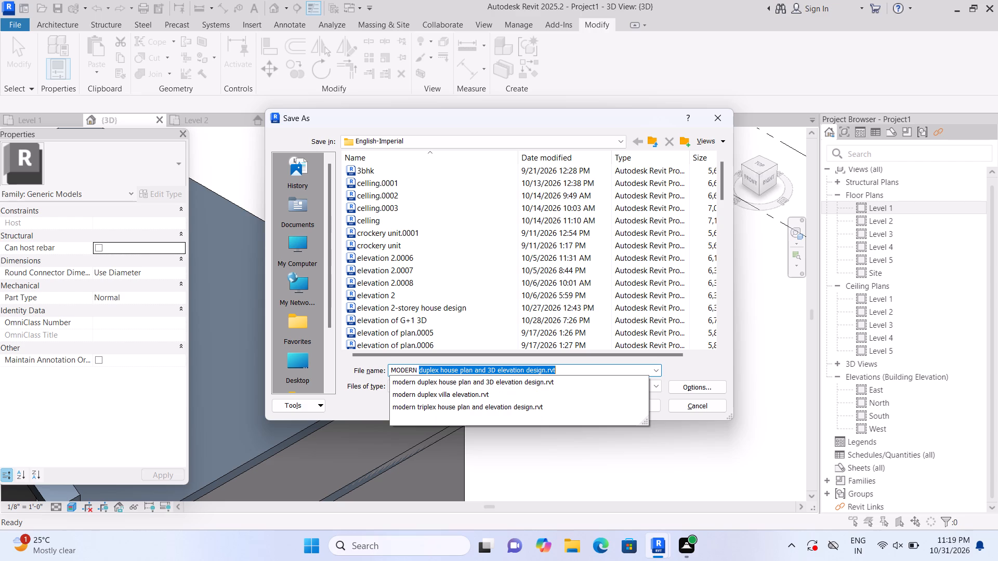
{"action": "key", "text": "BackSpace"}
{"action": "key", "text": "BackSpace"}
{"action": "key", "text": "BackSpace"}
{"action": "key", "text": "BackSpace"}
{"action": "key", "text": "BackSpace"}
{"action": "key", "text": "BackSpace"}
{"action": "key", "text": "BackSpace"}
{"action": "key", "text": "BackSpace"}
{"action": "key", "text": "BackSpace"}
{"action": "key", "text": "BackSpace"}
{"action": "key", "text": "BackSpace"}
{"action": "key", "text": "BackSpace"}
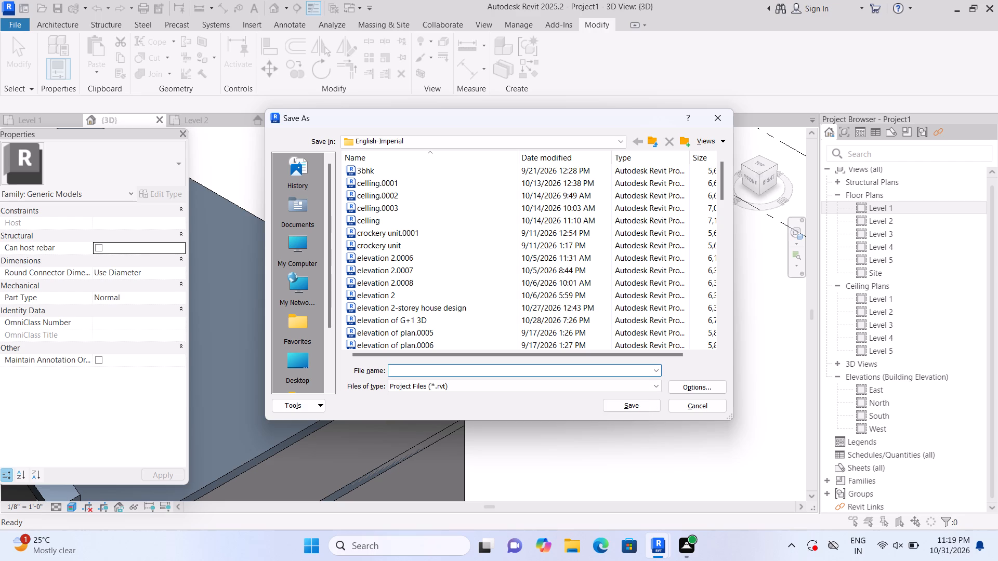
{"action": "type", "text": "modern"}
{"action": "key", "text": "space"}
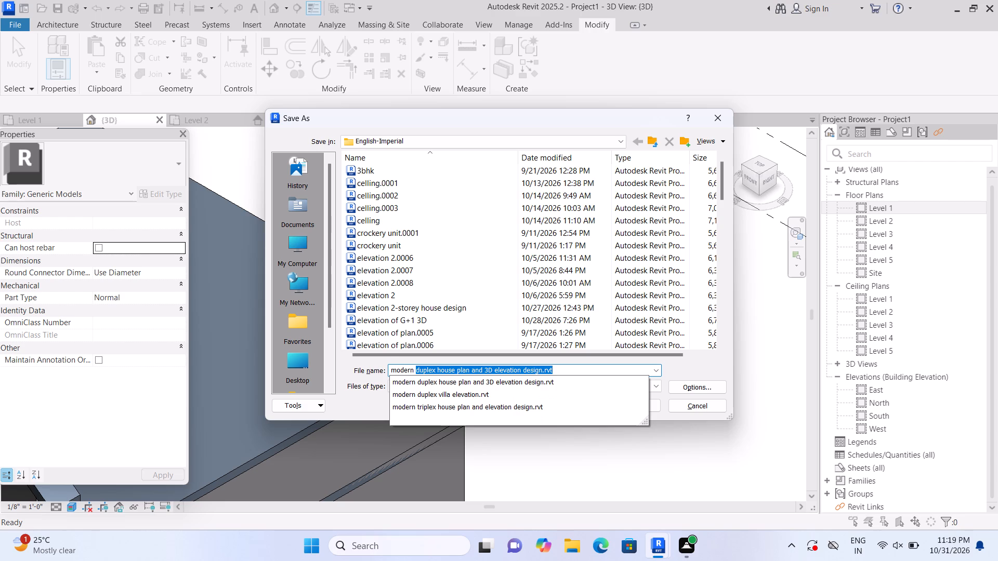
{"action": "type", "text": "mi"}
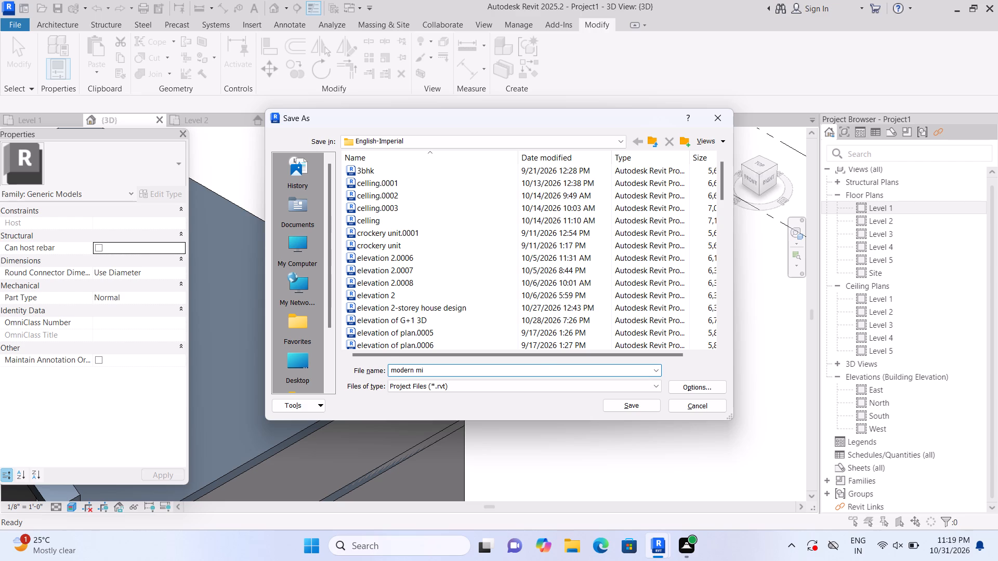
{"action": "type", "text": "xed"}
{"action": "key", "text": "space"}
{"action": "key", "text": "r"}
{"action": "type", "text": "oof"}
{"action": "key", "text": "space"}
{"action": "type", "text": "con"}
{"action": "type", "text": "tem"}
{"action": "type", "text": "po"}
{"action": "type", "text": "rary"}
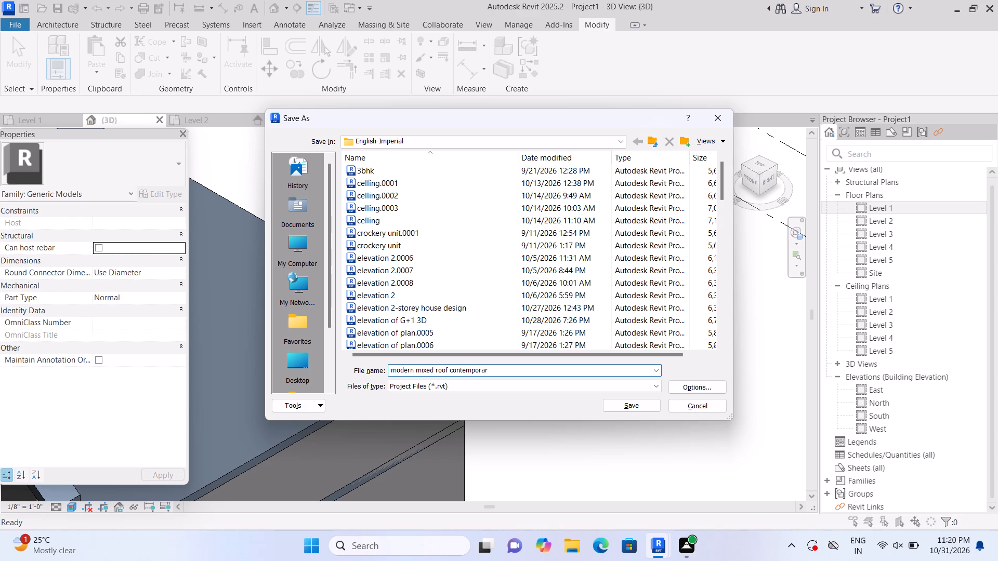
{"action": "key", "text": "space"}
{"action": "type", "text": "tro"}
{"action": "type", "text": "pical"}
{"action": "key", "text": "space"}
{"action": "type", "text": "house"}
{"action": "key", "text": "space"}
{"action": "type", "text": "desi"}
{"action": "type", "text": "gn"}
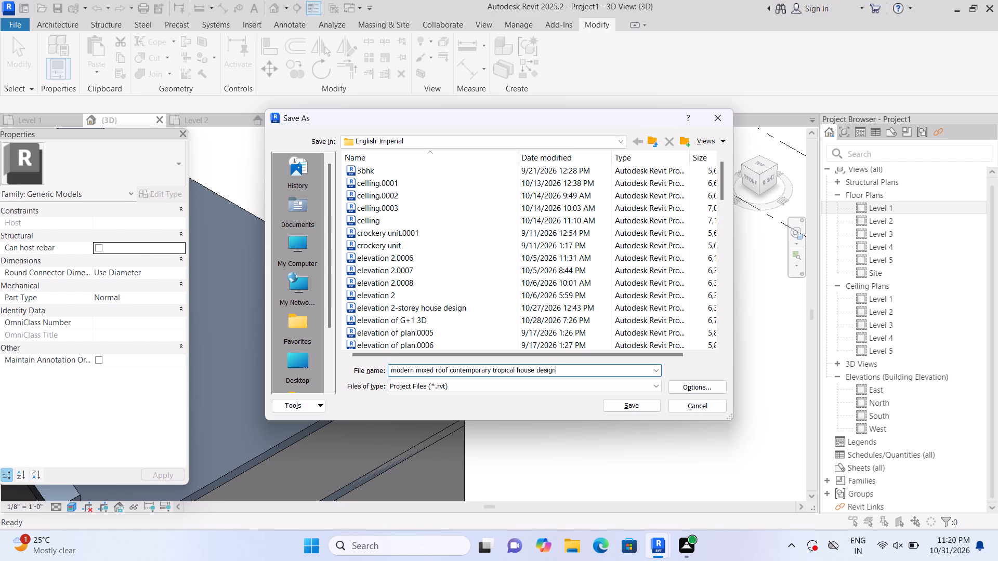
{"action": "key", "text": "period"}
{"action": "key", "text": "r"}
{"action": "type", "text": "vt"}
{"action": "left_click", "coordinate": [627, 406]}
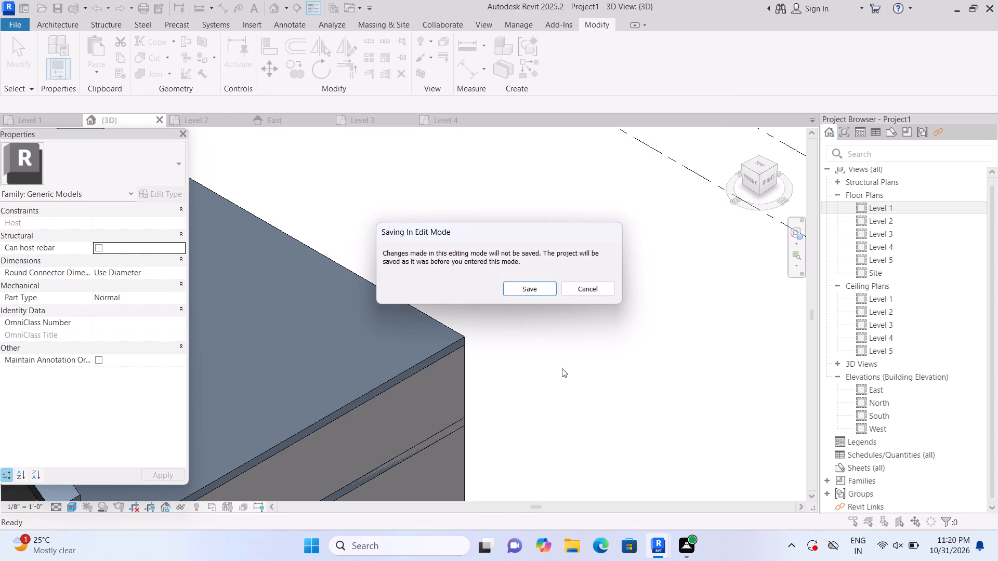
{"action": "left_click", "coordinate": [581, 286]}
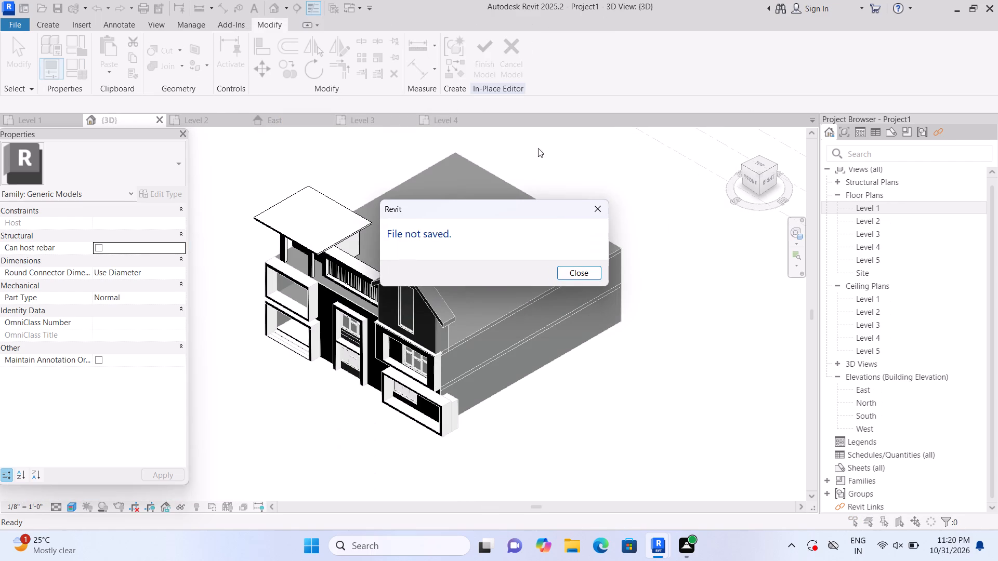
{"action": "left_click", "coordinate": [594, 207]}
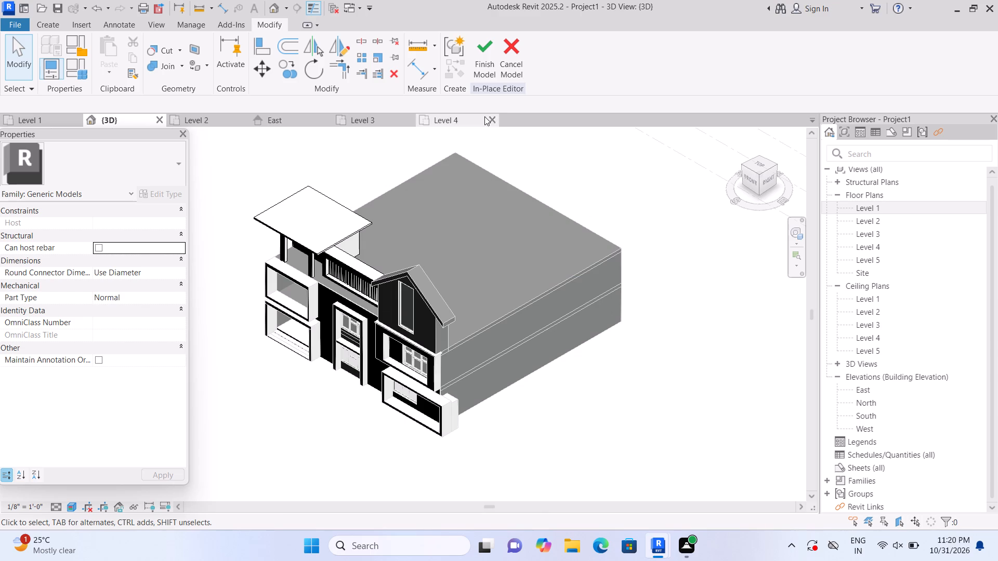
Finish the in-place model of the facade elements.
{"action": "left_click", "coordinate": [481, 68]}
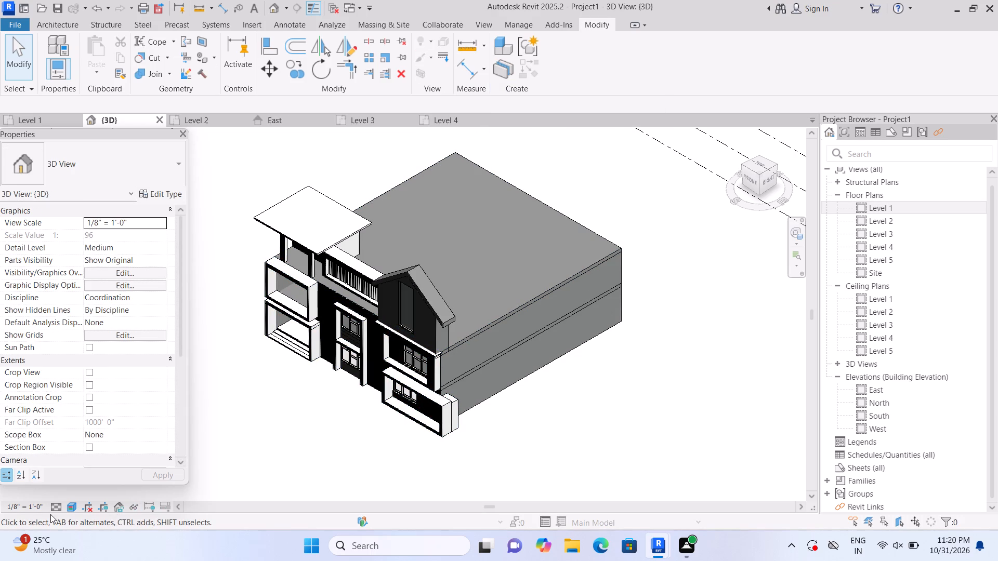
Set the 3D view's visual style to Realistic.
{"action": "left_click", "coordinate": [68, 510]}
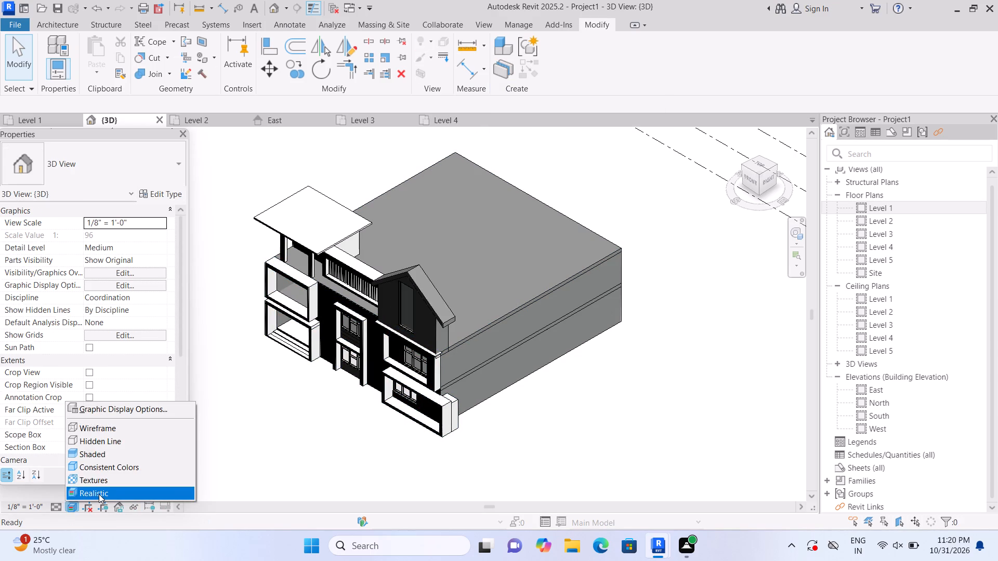
{"action": "left_click", "coordinate": [99, 494]}
{"action": "scroll", "coordinate": [216, 451], "scroll_direction": "up", "scroll_amount": 2}
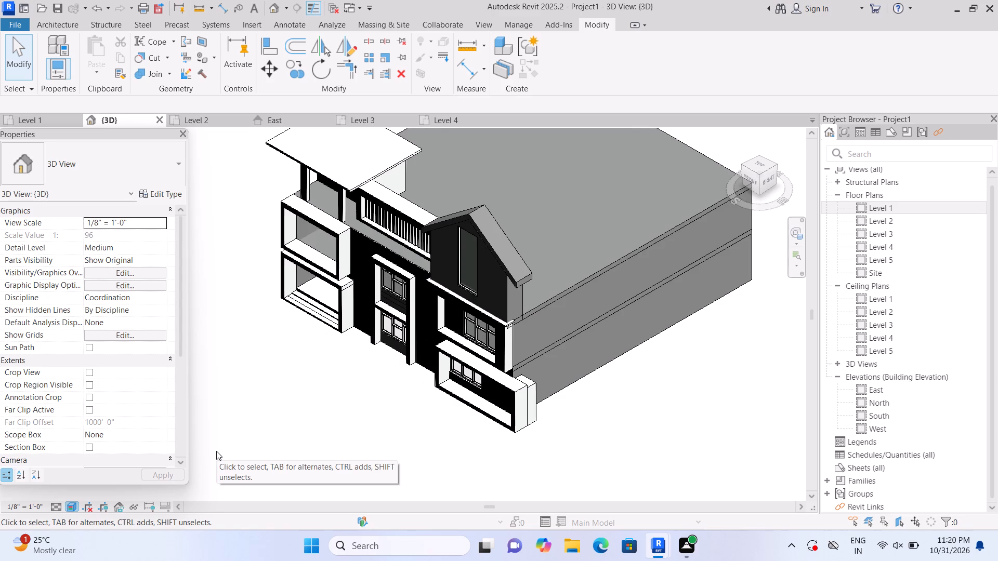
{"action": "scroll", "coordinate": [216, 451], "scroll_direction": "down", "scroll_amount": 2}
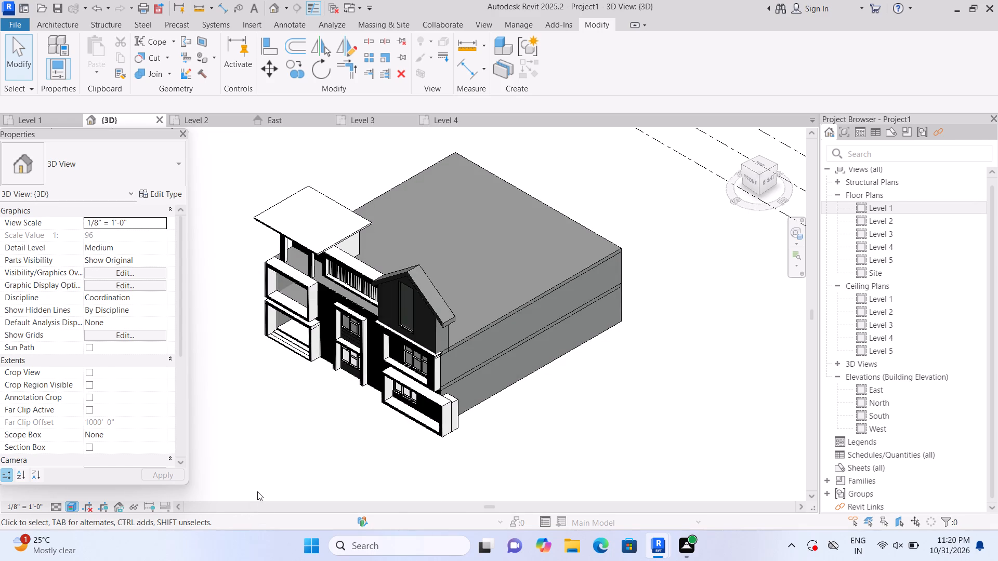
Save the project as "modern mixed roof contemporary tropical house desgin.rvt" in the English-Imperial folder.
{"action": "key", "text": "ctrl+s"}
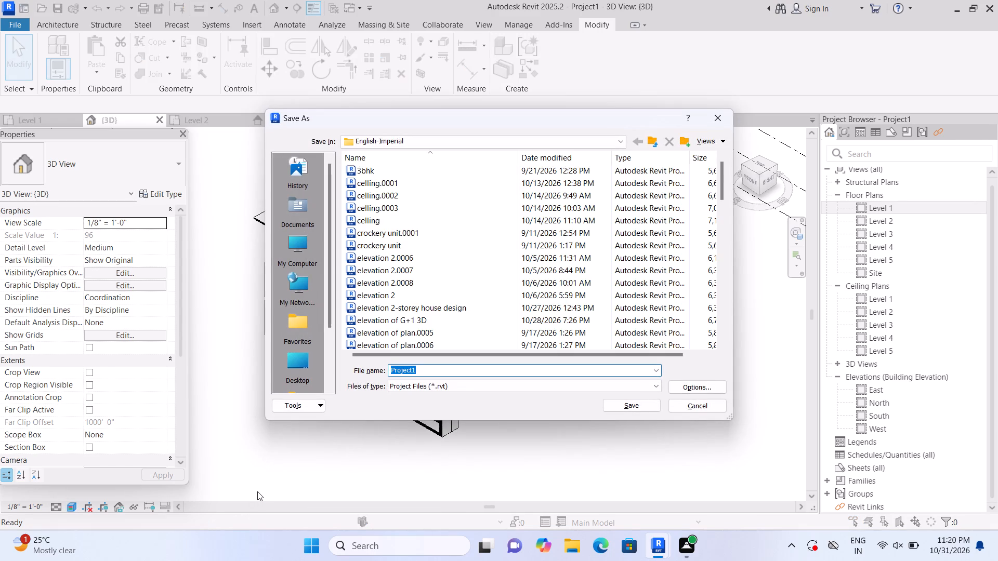
{"action": "left_click", "coordinate": [439, 368]}
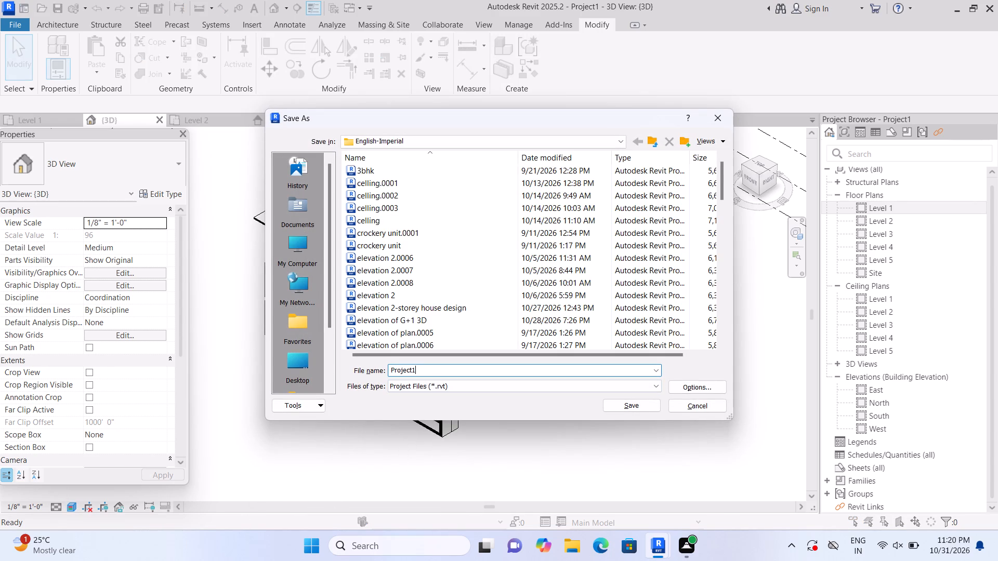
{"action": "left_click", "coordinate": [439, 368]}
{"action": "key", "text": "BackSpace"}
{"action": "key", "text": "BackSpace"}
{"action": "key", "text": "BackSpace"}
{"action": "key", "text": "BackSpace"}
{"action": "key", "text": "BackSpace"}
{"action": "key", "text": "BackSpace"}
{"action": "key", "text": "BackSpace"}
{"action": "key", "text": "BackSpace"}
{"action": "key", "text": "BackSpace"}
{"action": "key", "text": "BackSpace"}
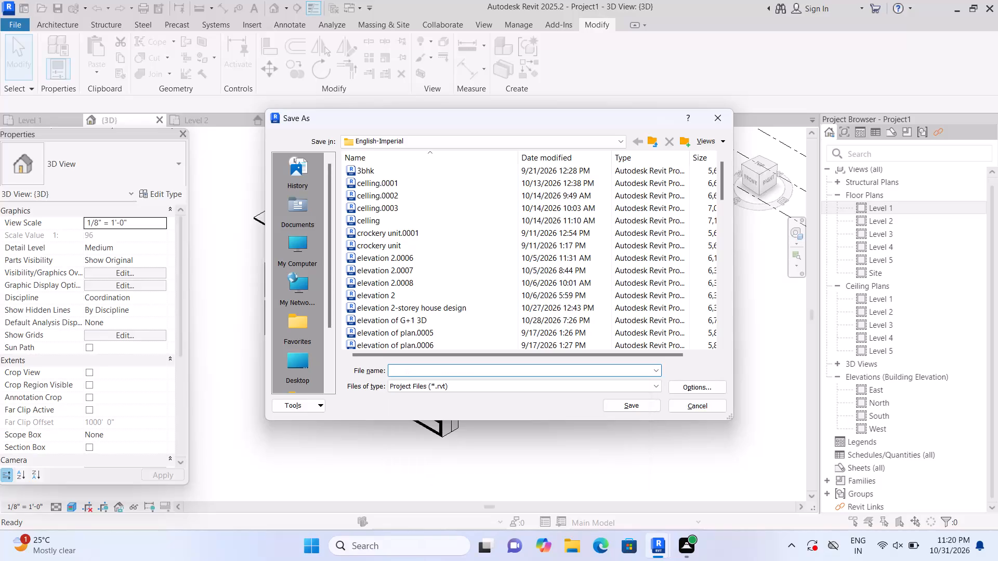
{"action": "type", "text": "mo"}
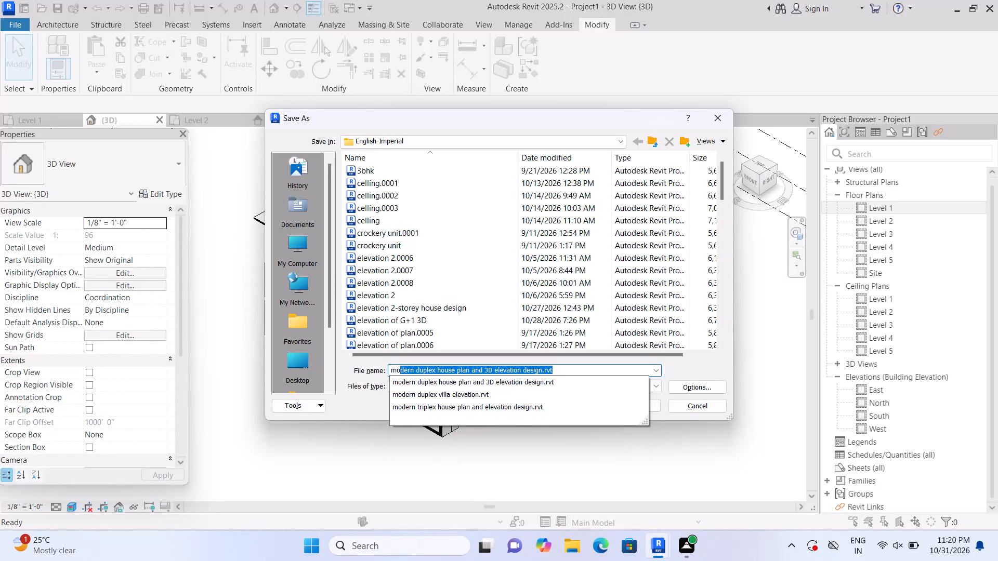
{"action": "type", "text": "der"}
{"action": "type", "text": "n"}
{"action": "key", "text": "space"}
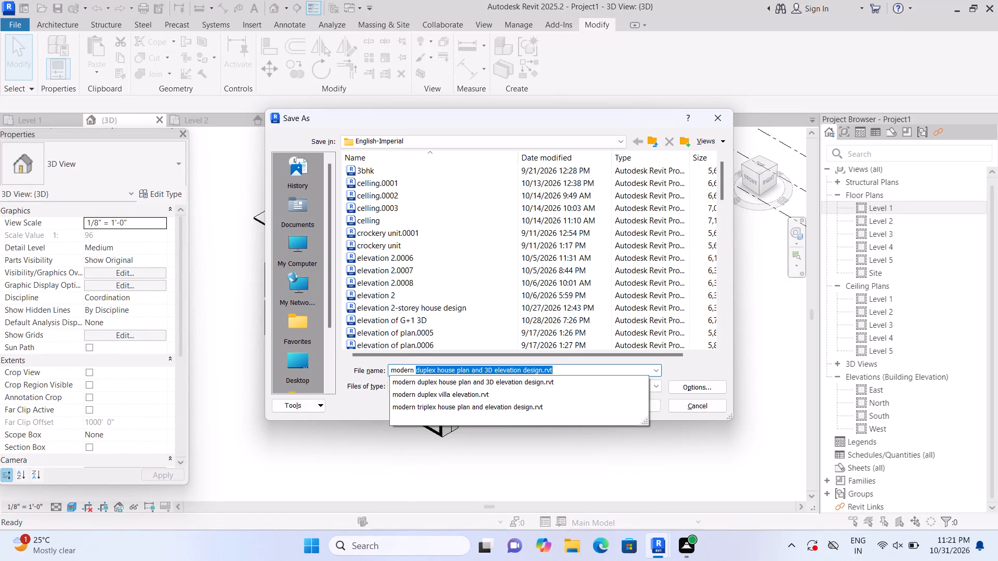
{"action": "type", "text": "mi"}
{"action": "type", "text": "xed"}
{"action": "key", "text": "space"}
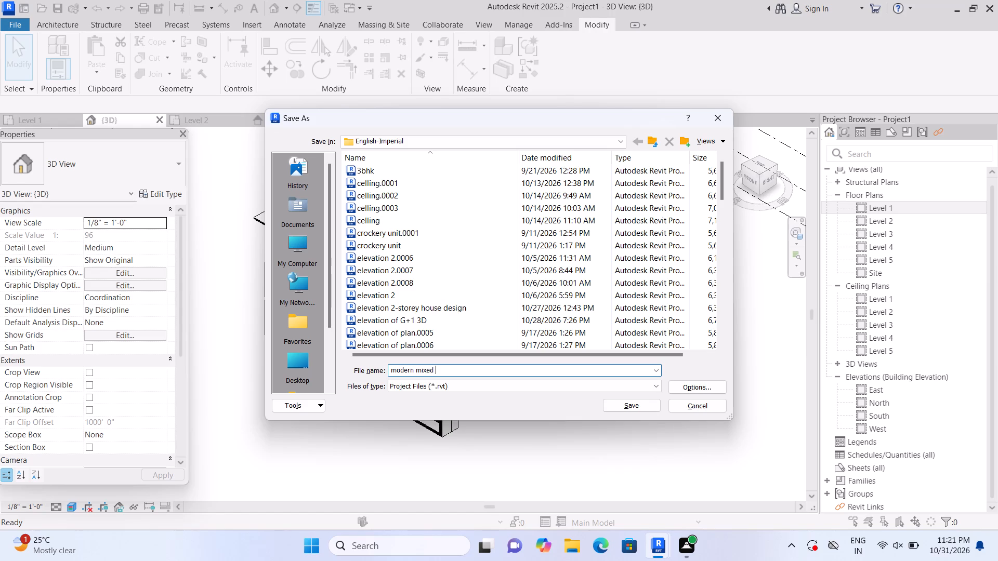
{"action": "type", "text": "roof"}
{"action": "key", "text": "space"}
{"action": "type", "text": "cont"}
{"action": "type", "text": "emporary"}
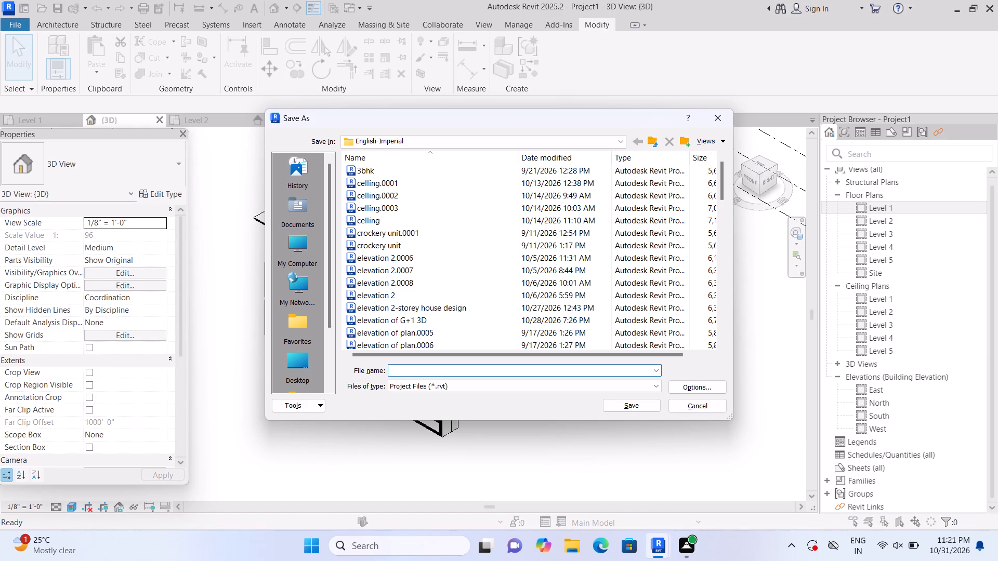
{"action": "key", "text": "n"}
{"action": "key", "text": "BackSpace"}
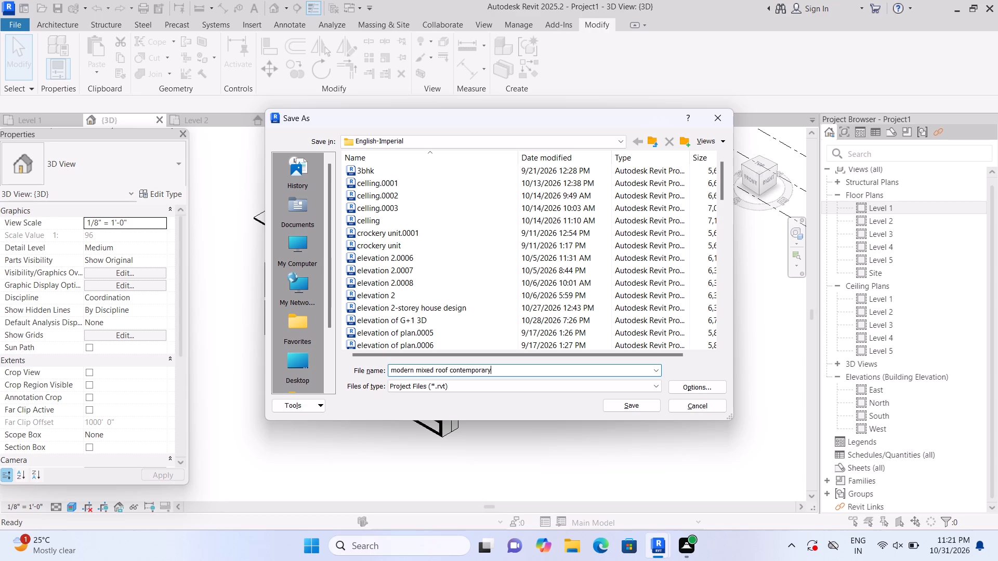
{"action": "key", "text": "space"}
{"action": "type", "text": "trop"}
{"action": "type", "text": "ical"}
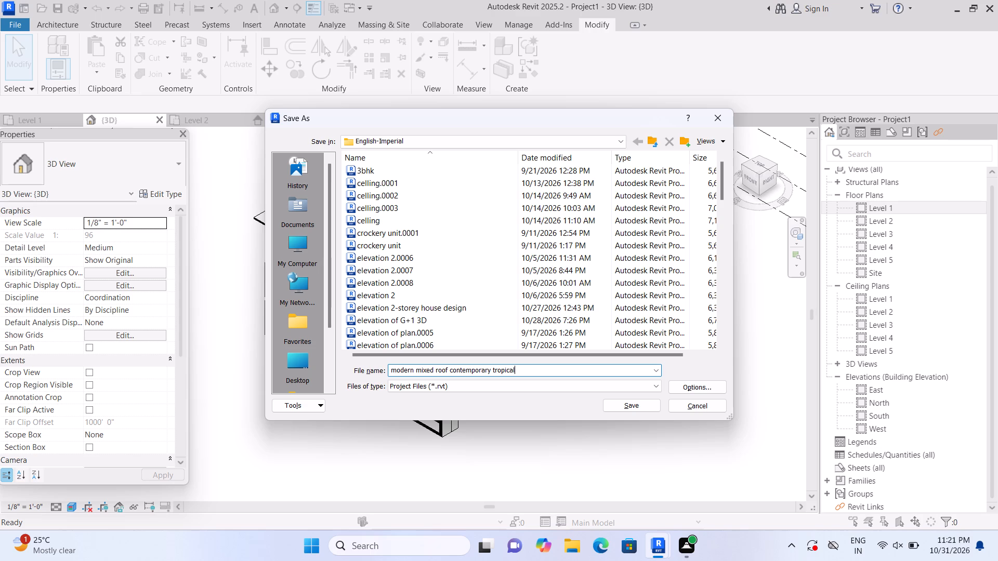
{"action": "key", "text": "space"}
{"action": "type", "text": "house"}
{"action": "key", "text": "space"}
{"action": "type", "text": "des"}
{"action": "key", "text": "g"}
{"action": "type", "text": "iv"}
{"action": "key", "text": "BackSpace"}
{"action": "key", "text": "n"}
{"action": "type", "text": ".rvt"}
{"action": "left_click", "coordinate": [620, 407]}
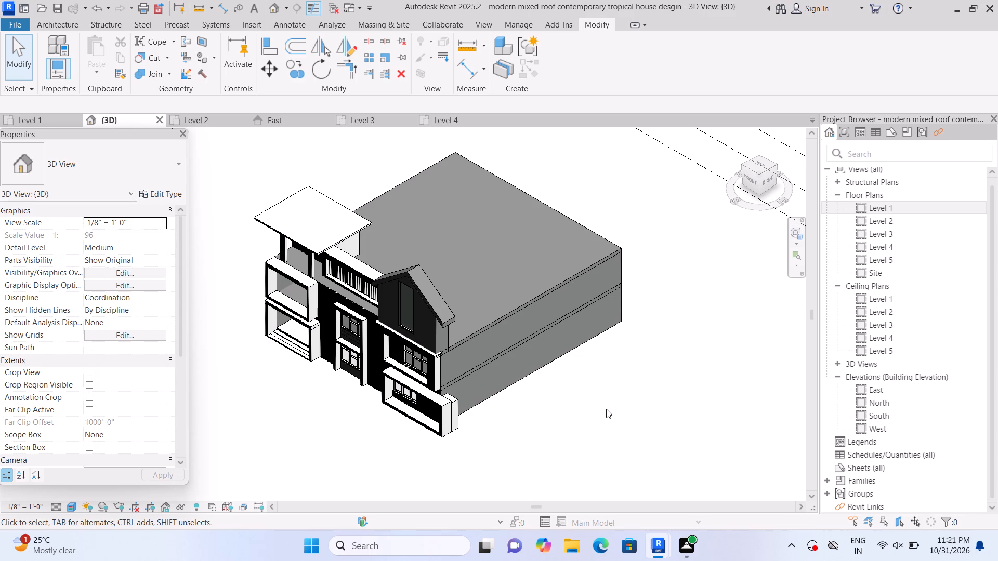
Print the current 3D view with Microsoft Print to PDF, saving it in Documents as "modern mixed roof contemporary tropical house desgin".
{"action": "key", "text": "ctrl+p"}
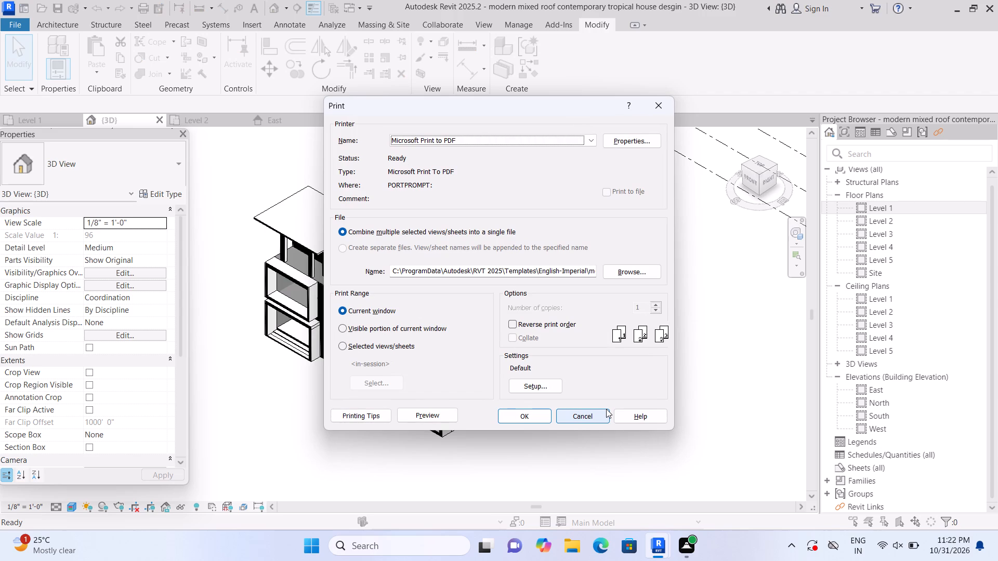
{"action": "left_click", "coordinate": [532, 418]}
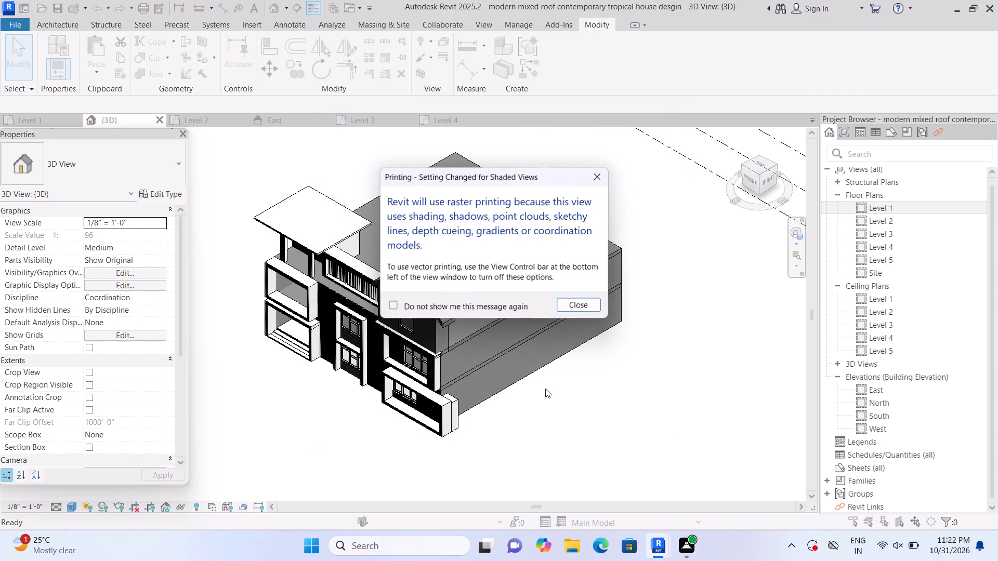
{"action": "left_click", "coordinate": [582, 302]}
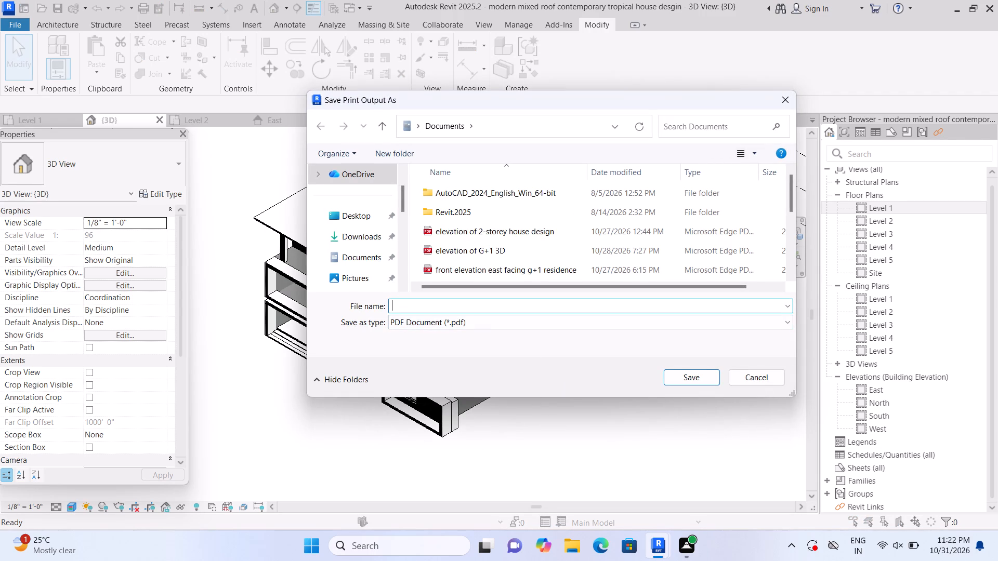
{"action": "type", "text": "modern"}
{"action": "key", "text": "space"}
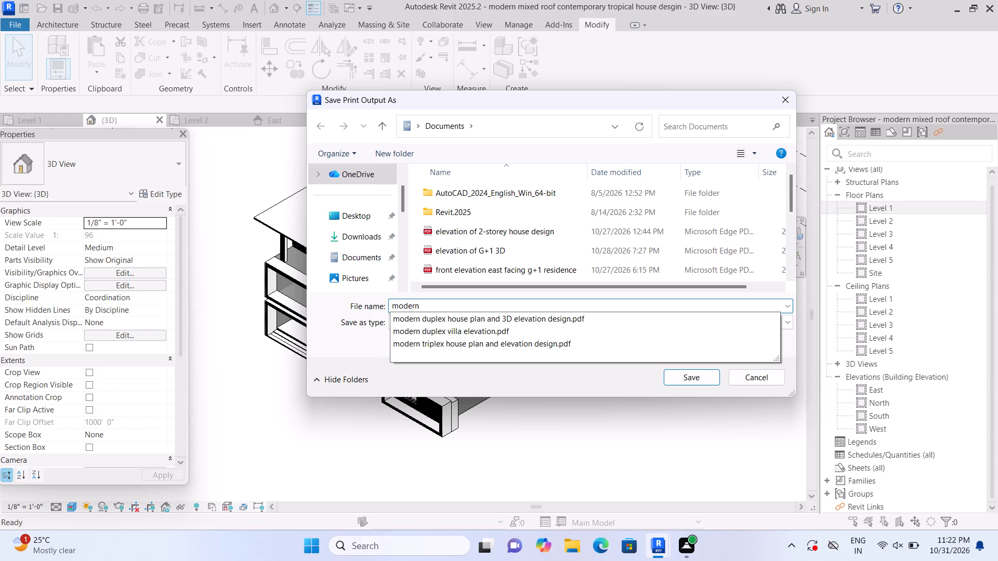
{"action": "type", "text": "mixed"}
{"action": "key", "text": "space"}
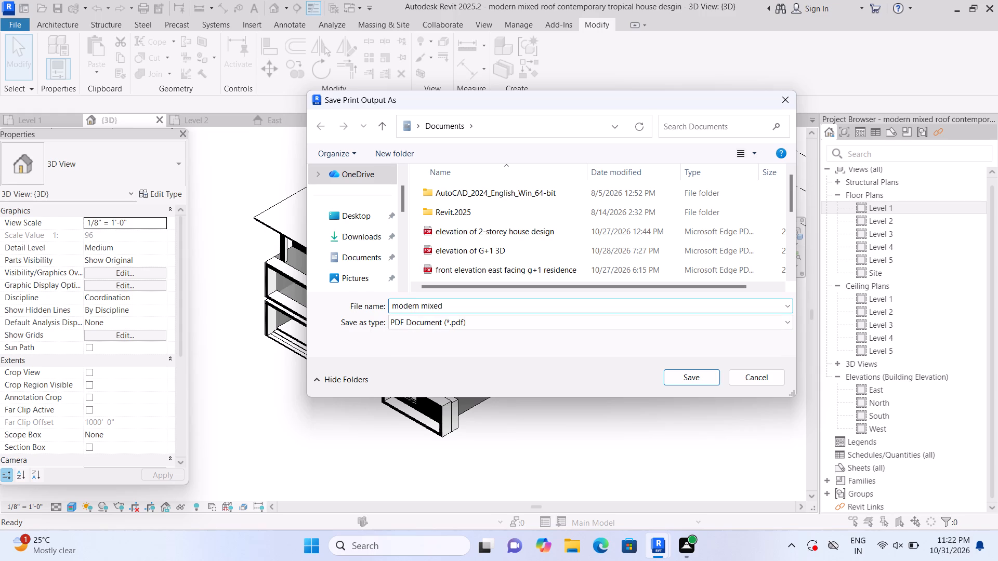
{"action": "type", "text": "roof"}
{"action": "key", "text": "space"}
{"action": "type", "text": "cont"}
{"action": "type", "text": "emp"}
{"action": "type", "text": "ora"}
{"action": "type", "text": "ry"}
{"action": "key", "text": "space"}
{"action": "type", "text": "trop"}
{"action": "type", "text": "ical"}
{"action": "key", "text": "space"}
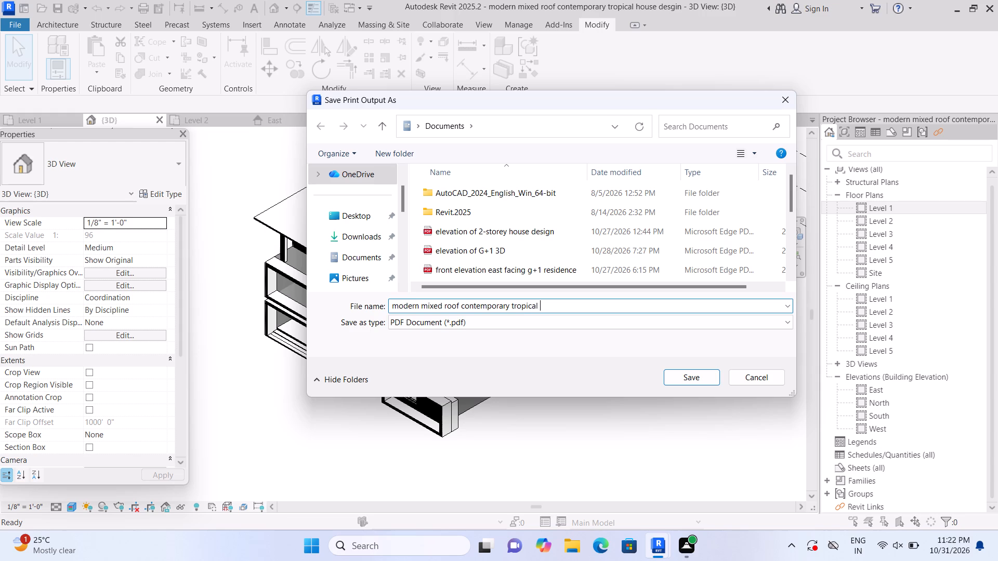
{"action": "type", "text": "house"}
{"action": "key", "text": "space"}
{"action": "type", "text": "des"}
{"action": "type", "text": "gin"}
{"action": "left_click", "coordinate": [675, 375]}
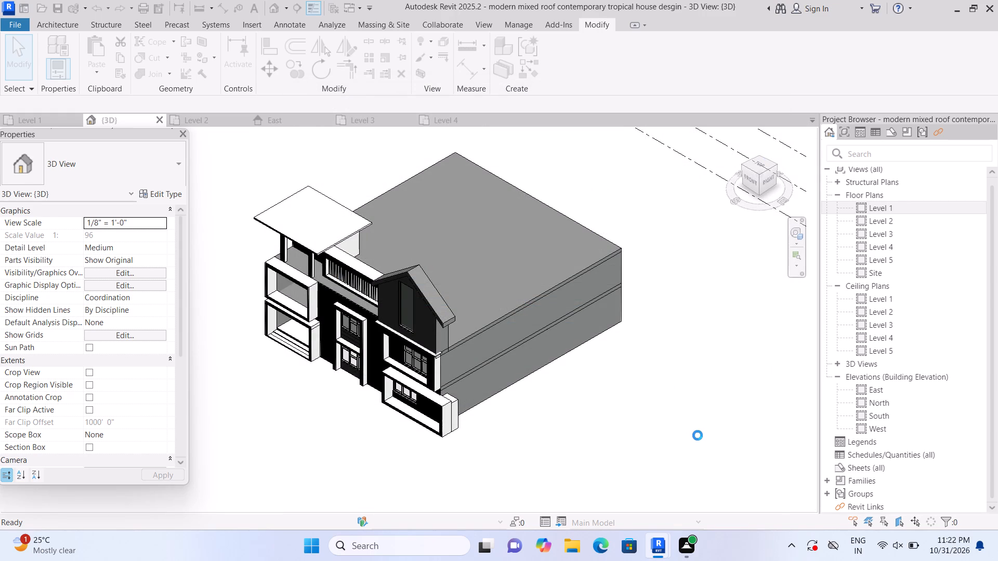